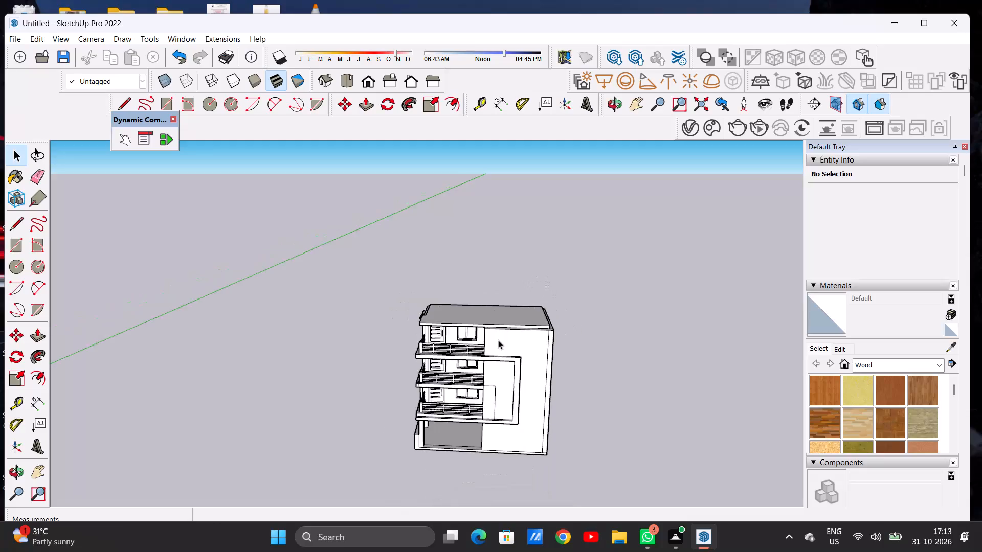
Push/Pull the narrow wall-top face around the roof slab upward by 10' to raise the top-floor outer walls.
scroll(498, 340, "down", 9)
scroll(486, 344, "up", 7)
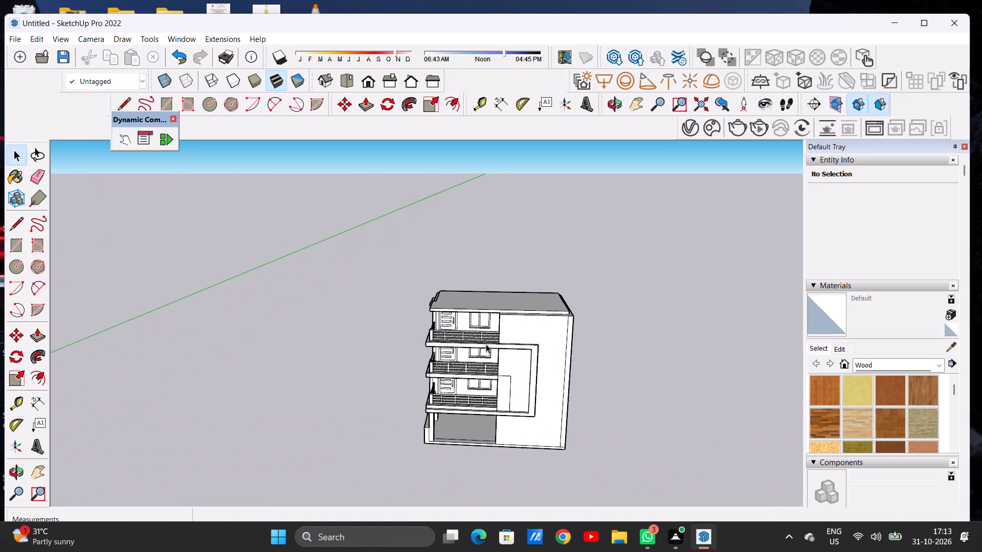
middle_click_drag(482, 326, 484, 314)
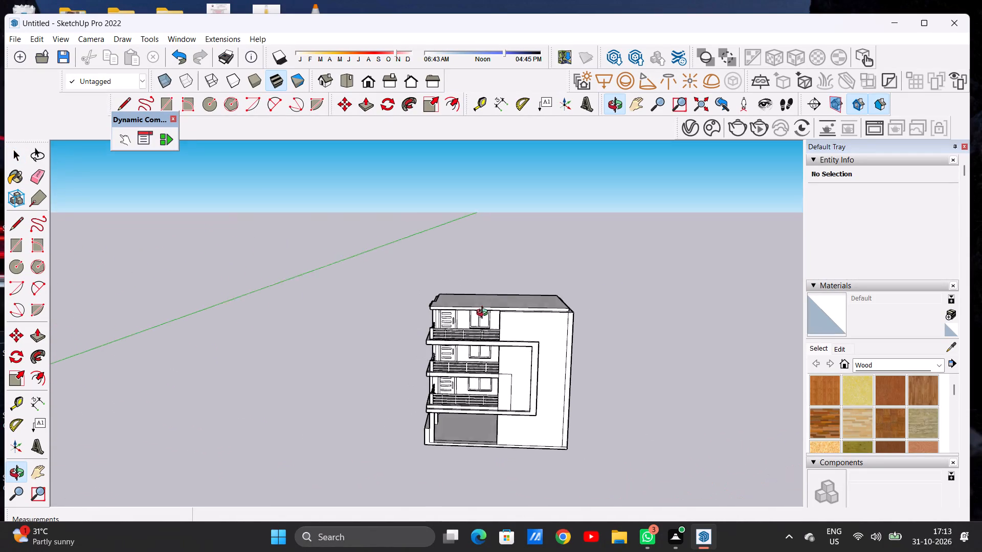
middle_click_drag(484, 314, 487, 335)
scroll(487, 337, "down", 4)
scroll(497, 293, "up", 4)
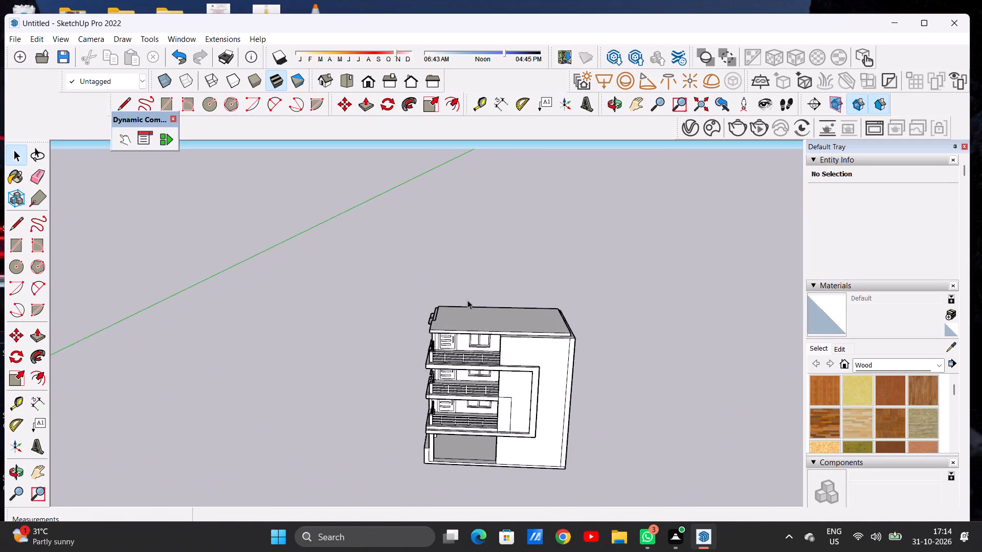
scroll(467, 300, "up", 4)
scroll(568, 332, "down", 9)
middle_click_drag(608, 357, 581, 331)
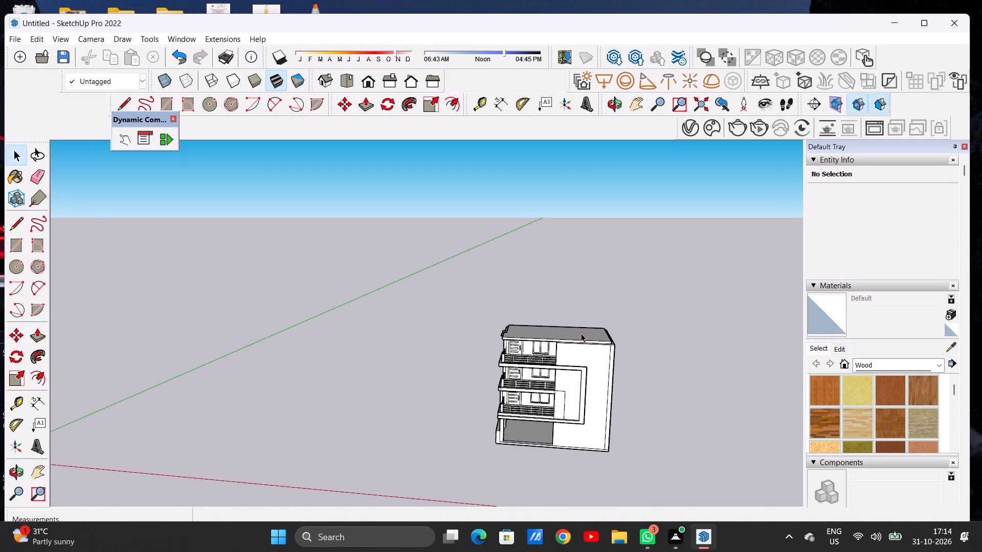
scroll(505, 331, "down", 4)
scroll(564, 332, "up", 12)
middle_click_drag(578, 335, 571, 359)
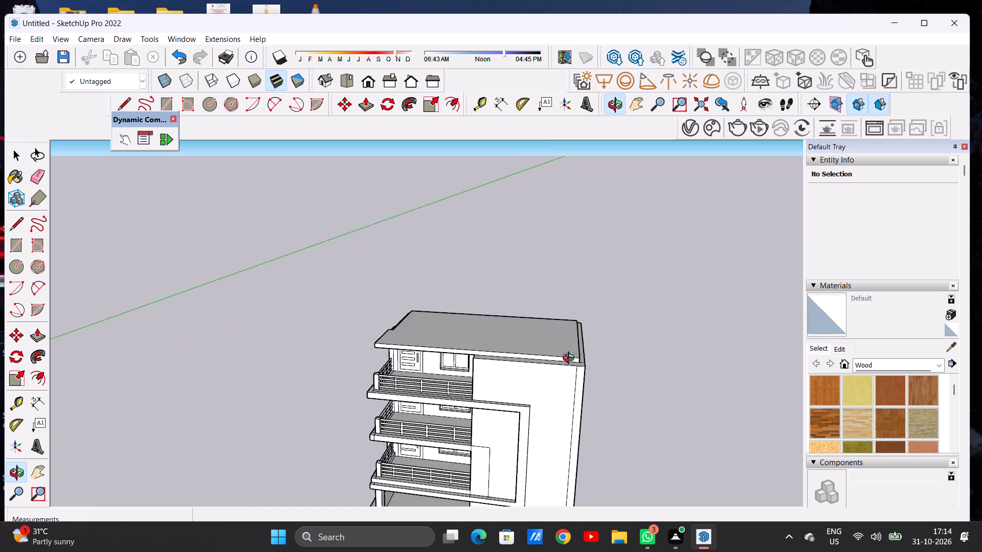
middle_click_drag(571, 359, 563, 388)
scroll(579, 352, "up", 7)
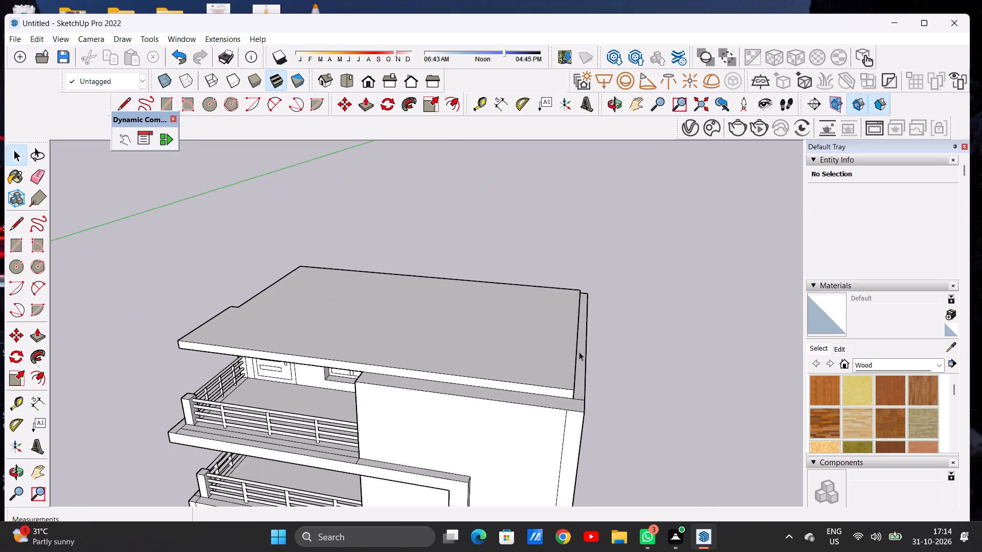
key("p")
scroll(661, 354, "down", 3)
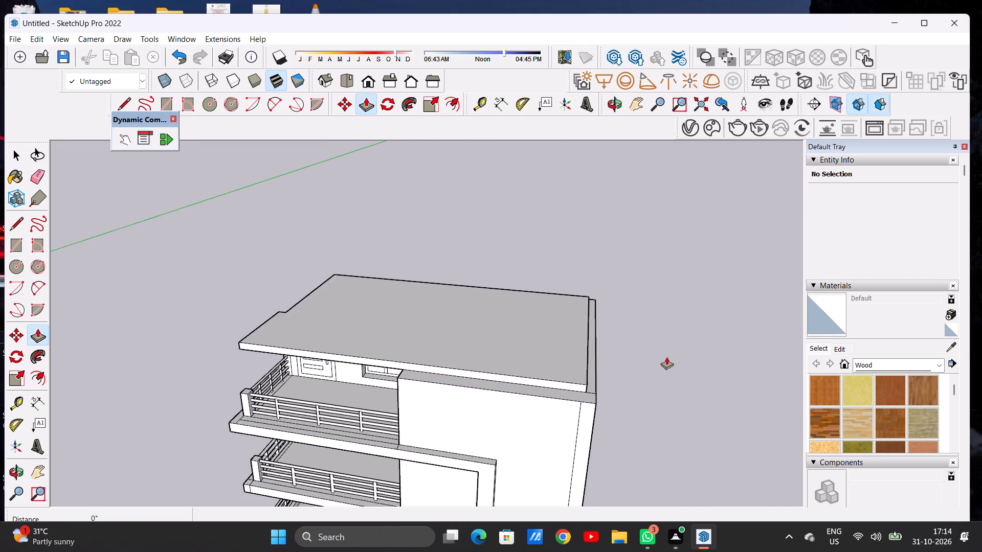
scroll(666, 357, "down", 1)
scroll(611, 372, "up", 12)
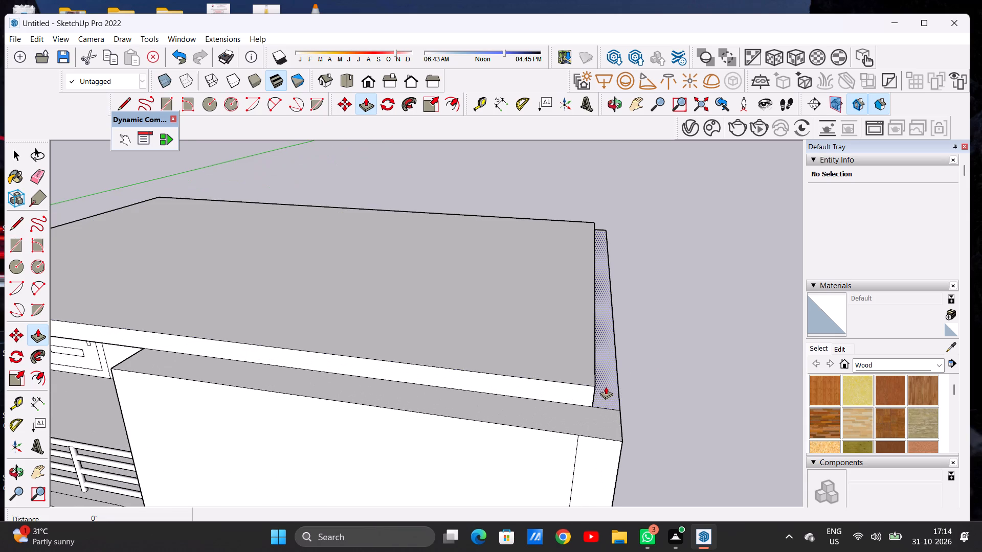
left_click(606, 387)
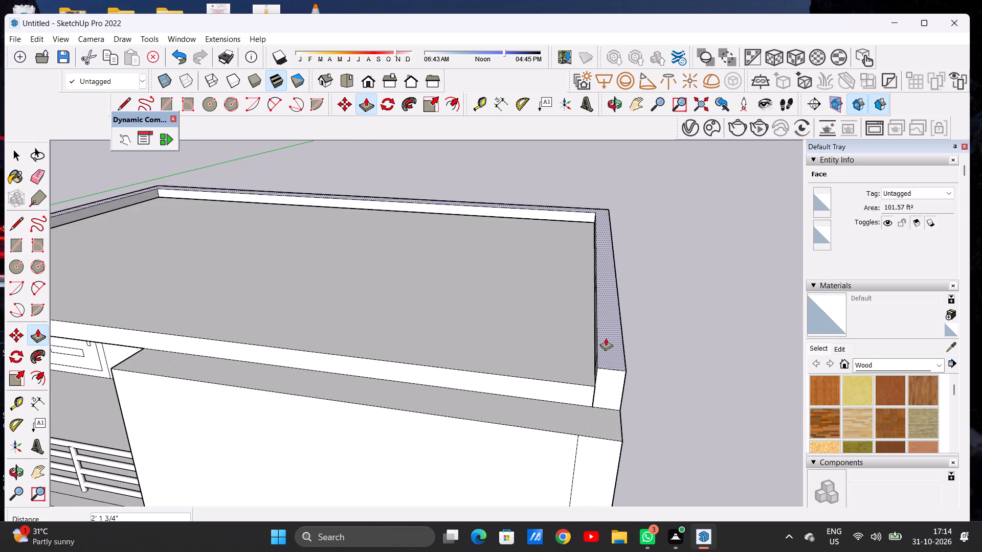
scroll(608, 311, "down", 18)
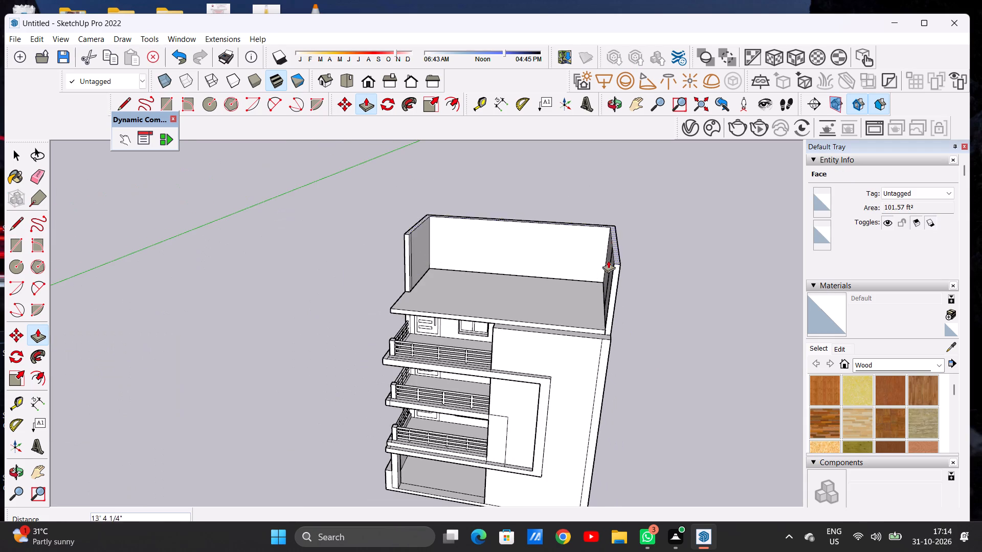
middle_click_drag(613, 275, 610, 206)
scroll(615, 240, "up", 4)
scroll(642, 273, "down", 6)
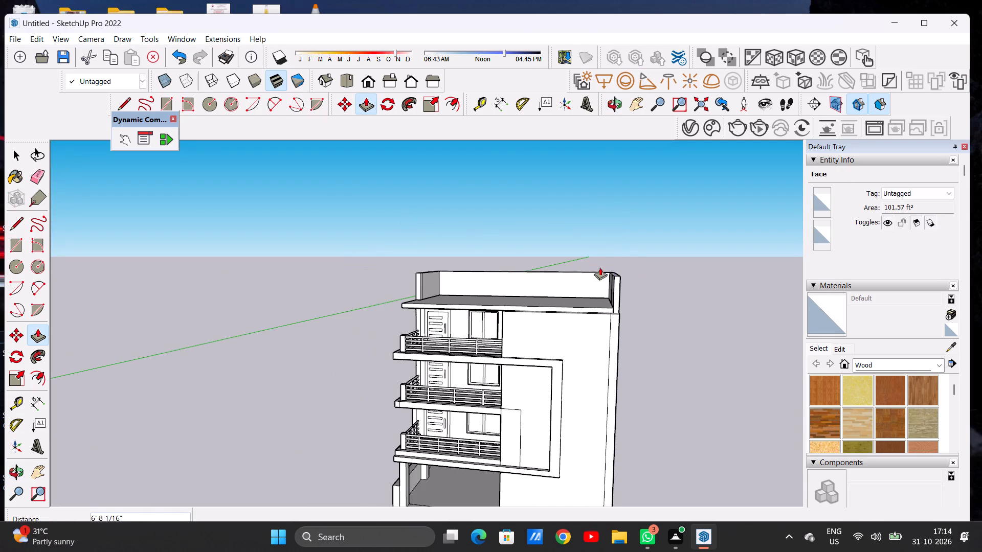
scroll(613, 254, "up", 6)
key("1")
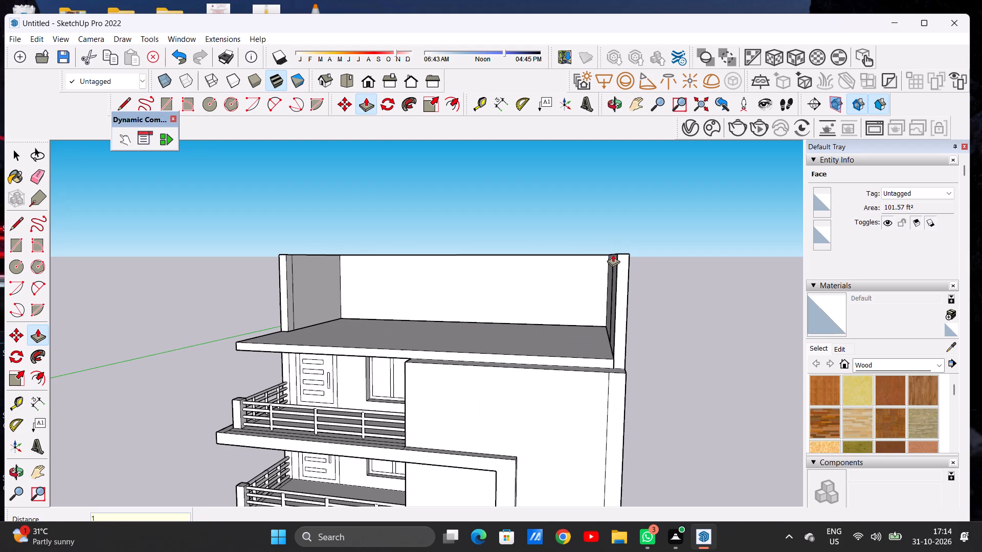
key("0")
key("apostrophe")
key("Return")
key("space")
Draw a line about 39' 6" long across the roof slab, from the shorter side wall's inner end corner to the opposite side wall.
scroll(616, 261, "down", 8)
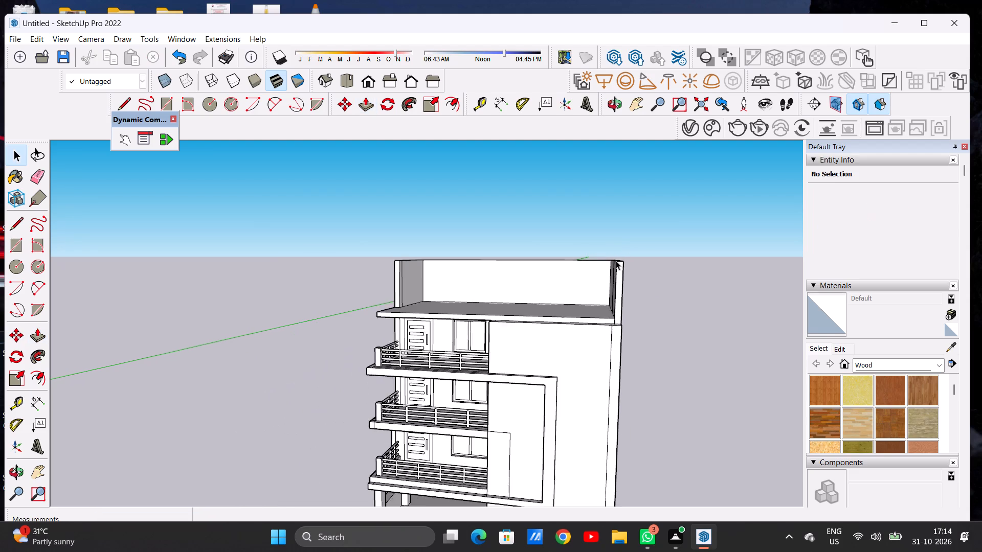
scroll(616, 261, "down", 5)
middle_click_drag(585, 314, 591, 406)
scroll(578, 299, "up", 5)
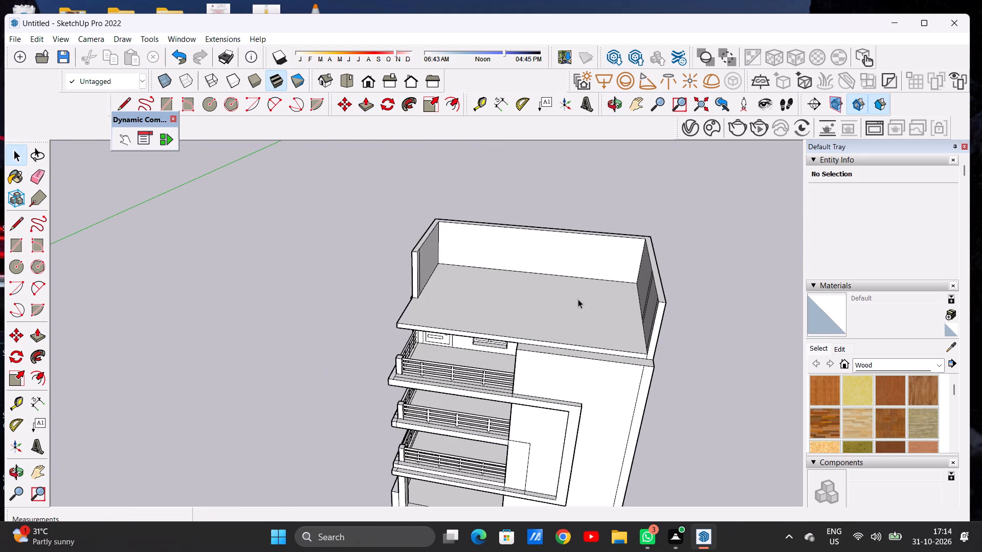
middle_click_drag(570, 296, 591, 353)
scroll(621, 311, "up", 6)
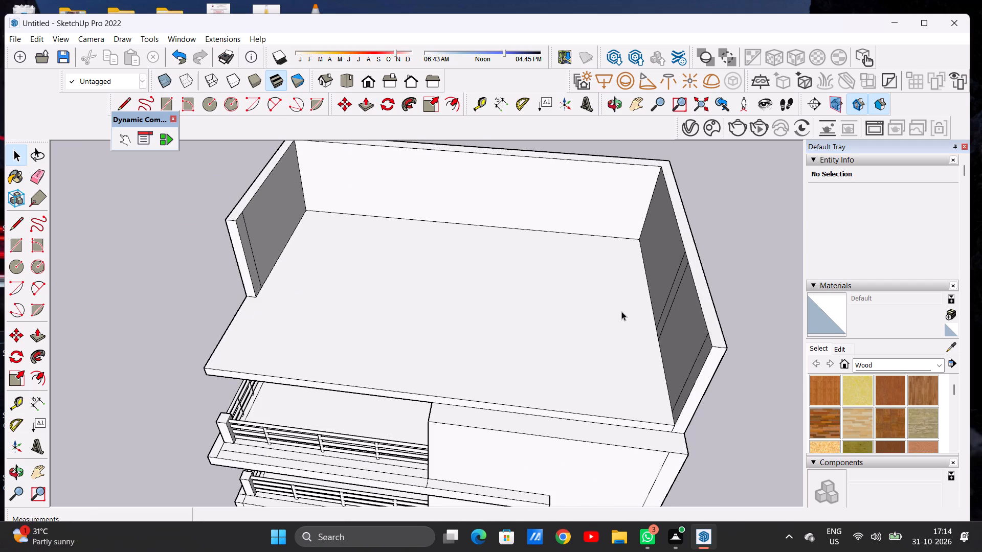
key("l")
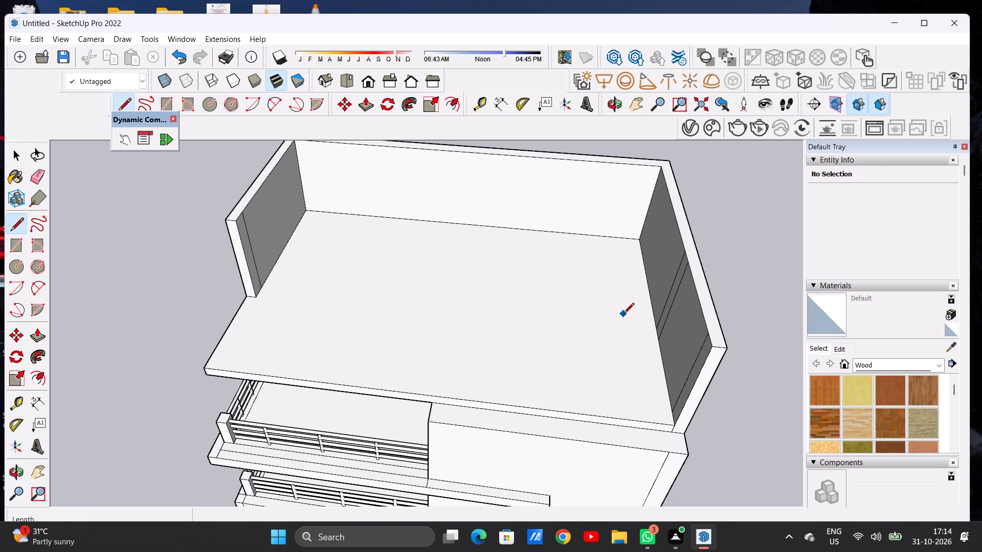
scroll(260, 307, "up", 5)
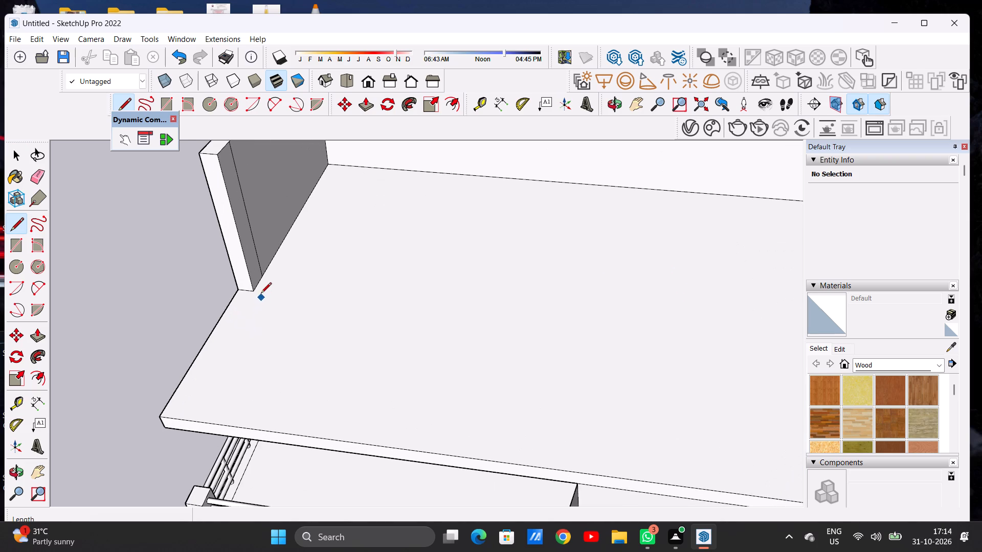
left_click(257, 291)
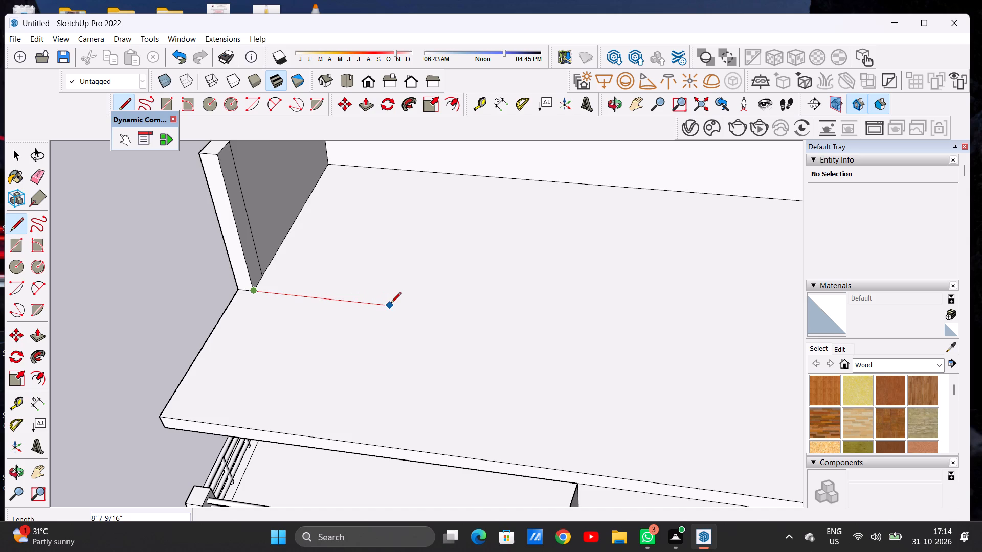
scroll(391, 305, "down", 10)
scroll(569, 322, "up", 7)
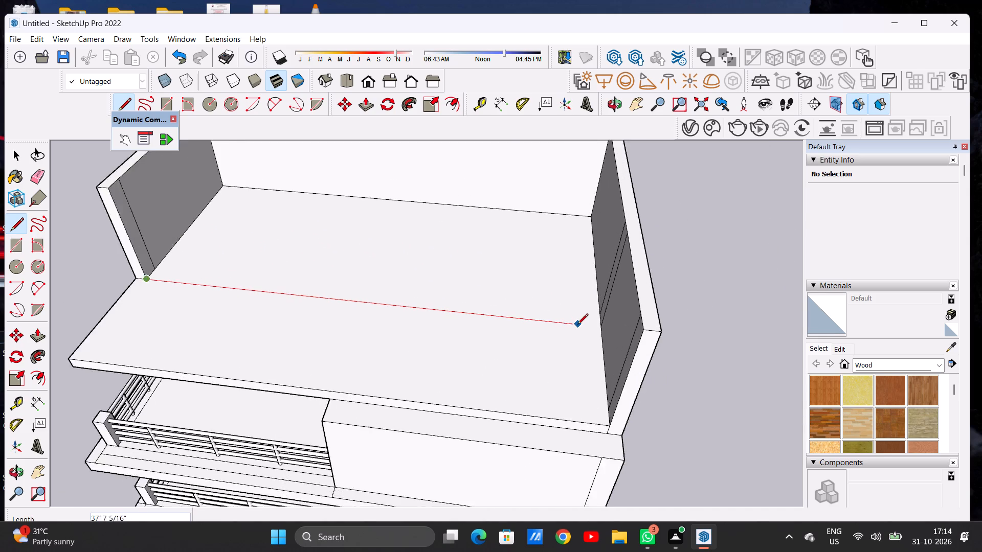
scroll(577, 325, "up", 2)
scroll(577, 325, "down", 1)
scroll(577, 325, "up", 1)
left_click(607, 327)
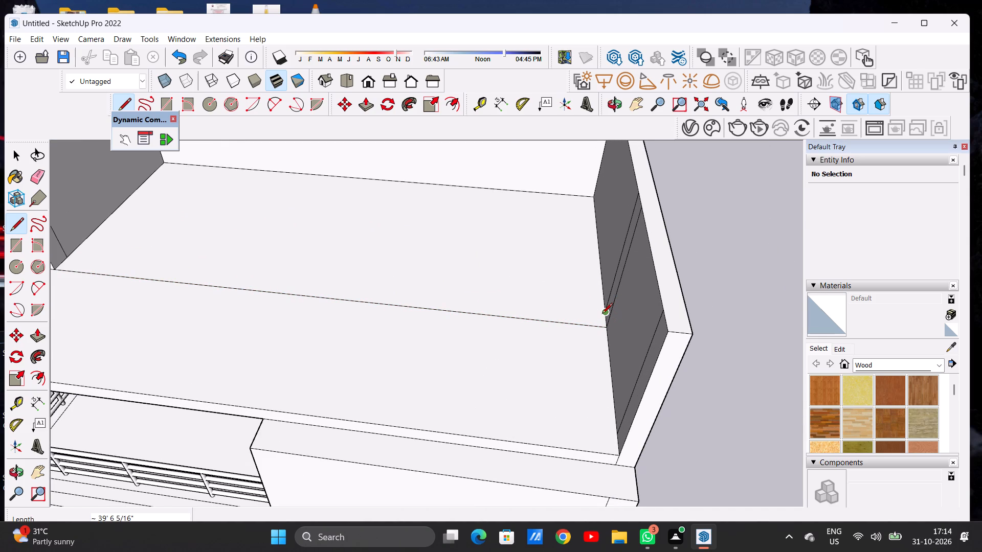
Draw a second parallel line about 39' 6" long just behind the first, between the vertical edges on the two side walls.
left_click(602, 314)
scroll(558, 311, "down", 8)
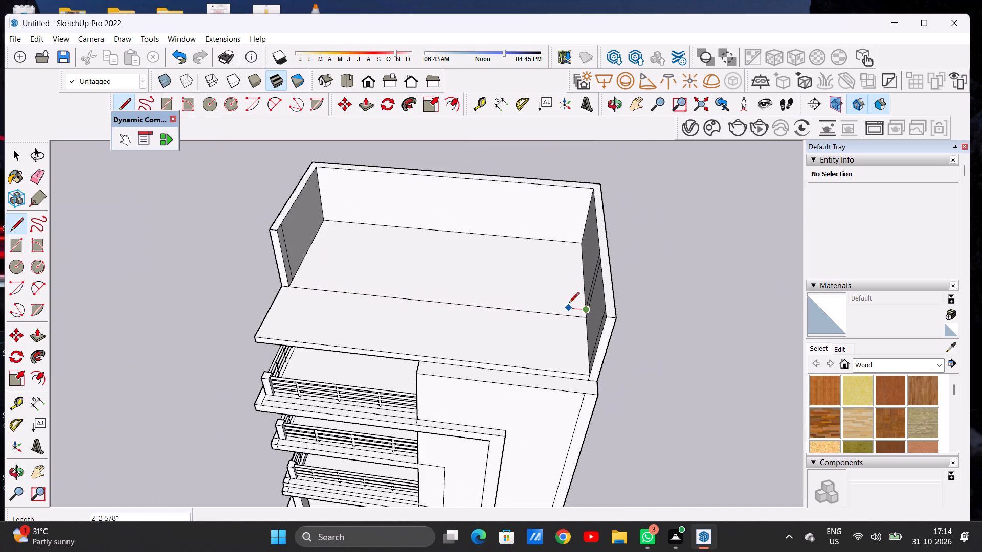
scroll(349, 292, "up", 8)
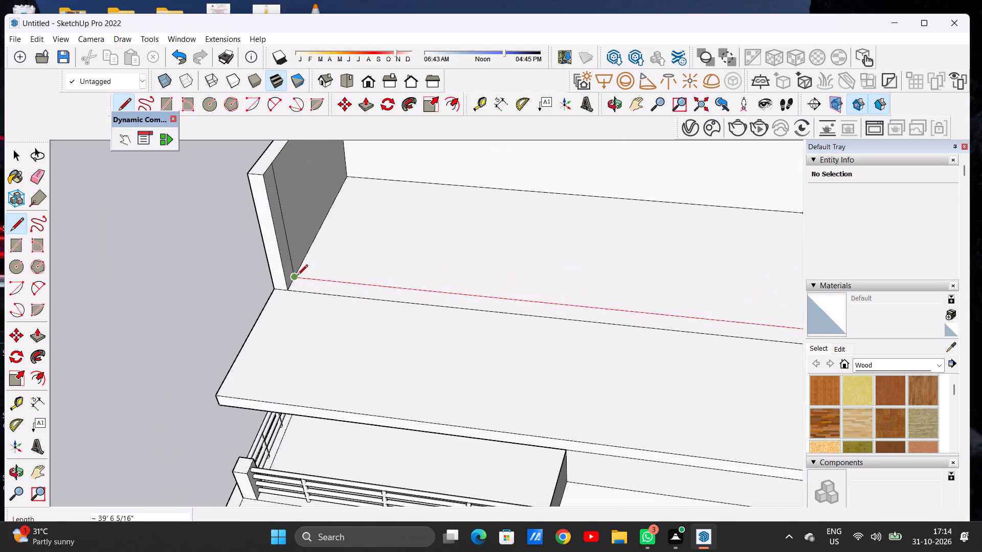
left_click(297, 276)
key("space")
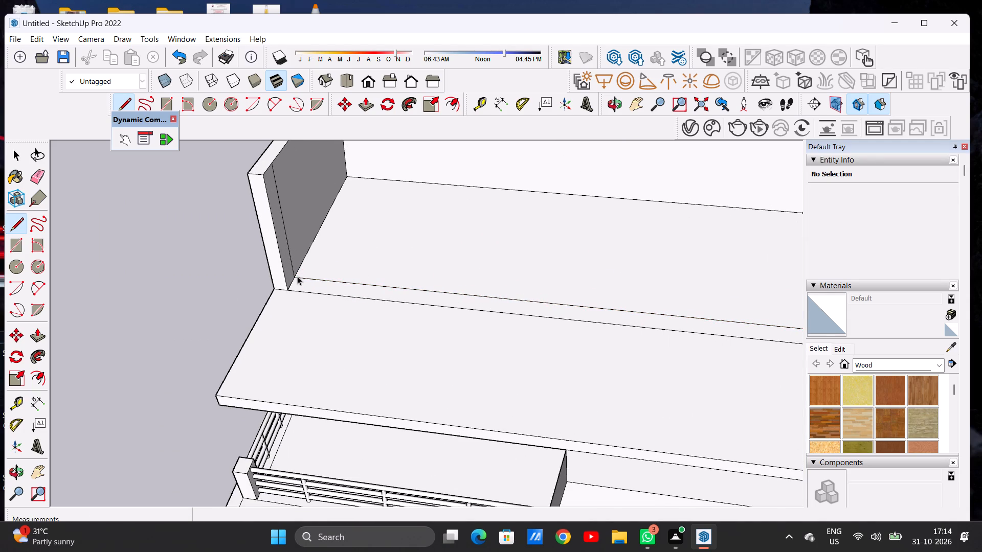
Push/Pull the narrow strip between the two lines up to the top of the side walls to form the front wall.
scroll(396, 286, "down", 6)
scroll(454, 288, "down", 3)
scroll(651, 294, "down", 5)
middle_click_drag(600, 308, 603, 278)
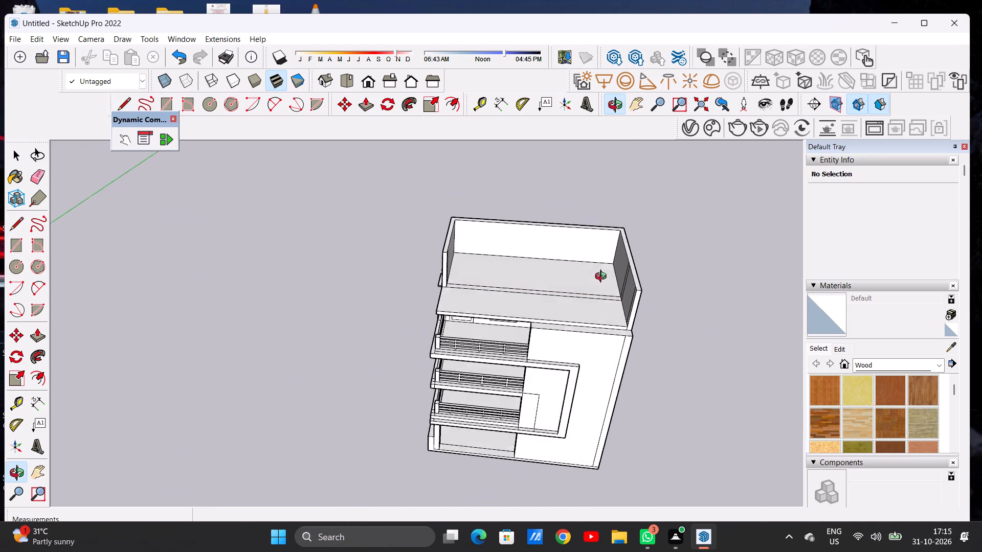
middle_click_drag(603, 278, 603, 275)
scroll(613, 287, "up", 8)
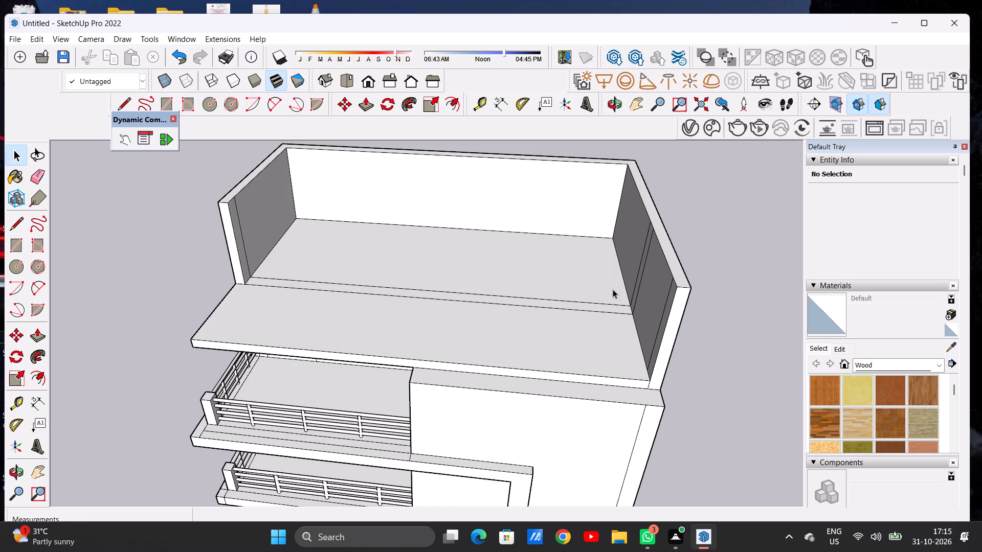
scroll(613, 303, "down", 4)
middle_click_drag(628, 328, 630, 312)
scroll(623, 303, "up", 6)
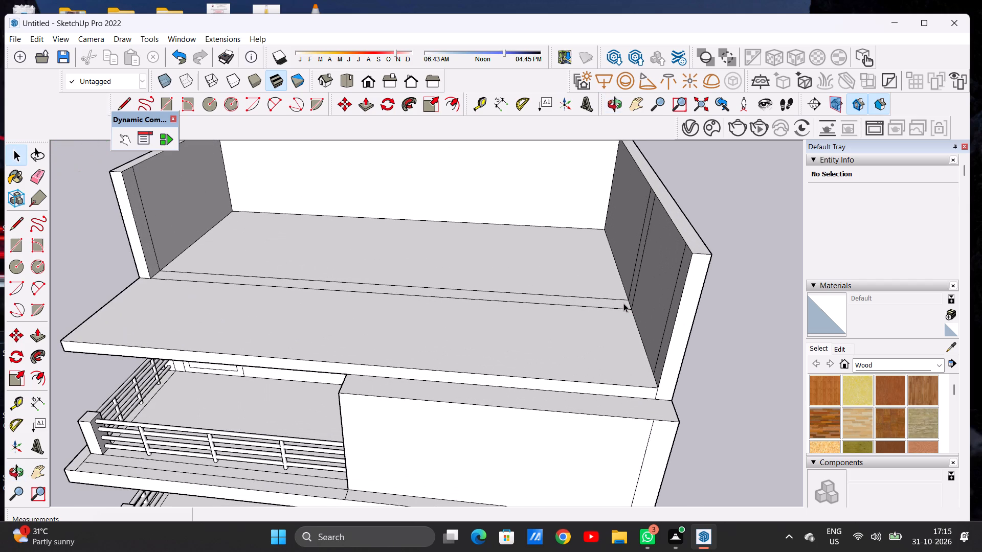
key("p")
scroll(623, 303, "down", 5)
scroll(618, 296, "up", 4)
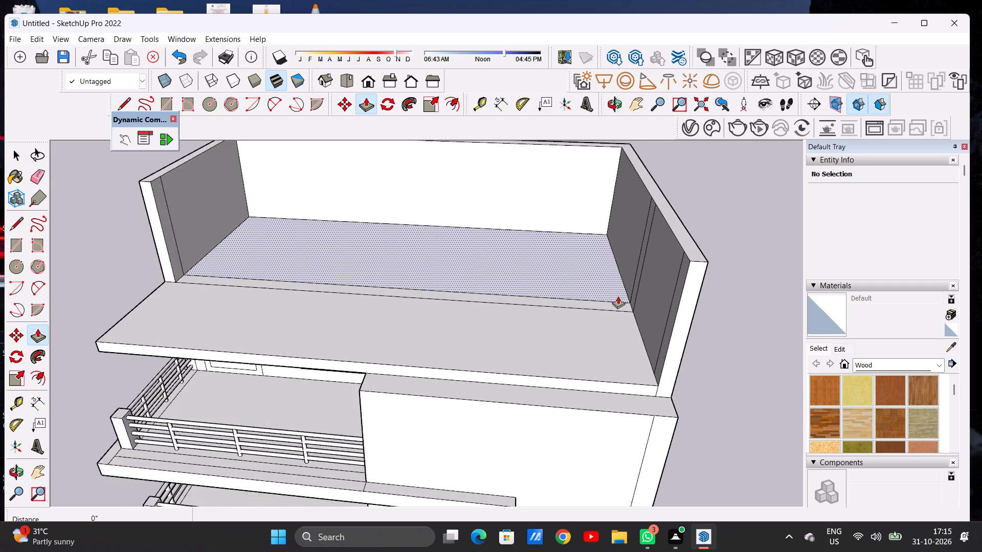
scroll(618, 296, "up", 3)
scroll(621, 303, "down", 1)
scroll(621, 303, "up", 3)
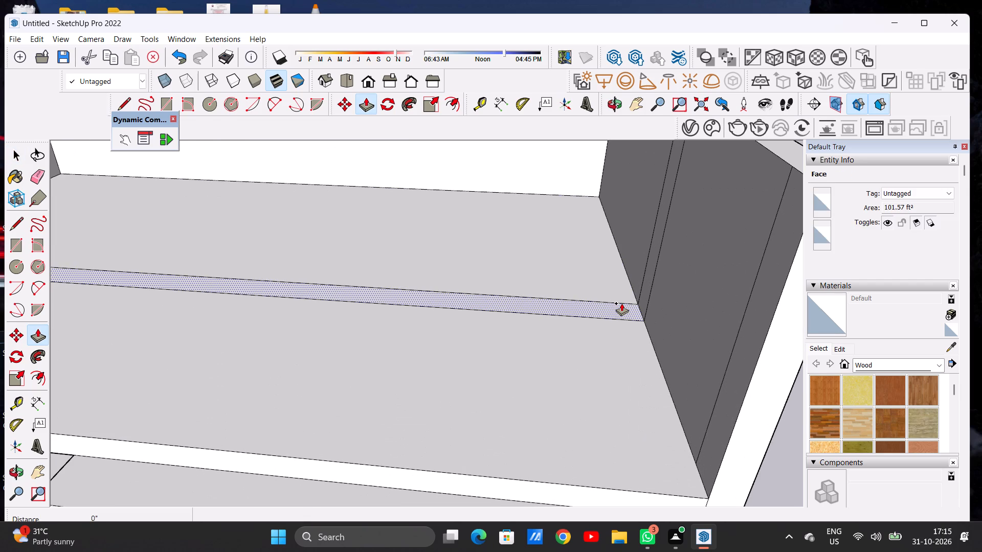
left_click(621, 303)
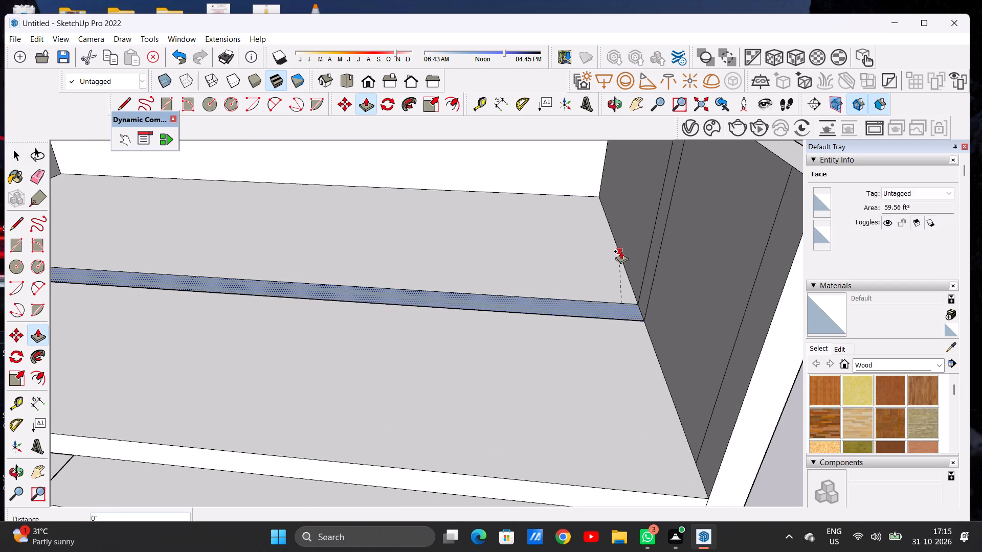
scroll(618, 247, "down", 8)
scroll(635, 272, "up", 1)
scroll(635, 273, "down", 5)
scroll(650, 213, "up", 6)
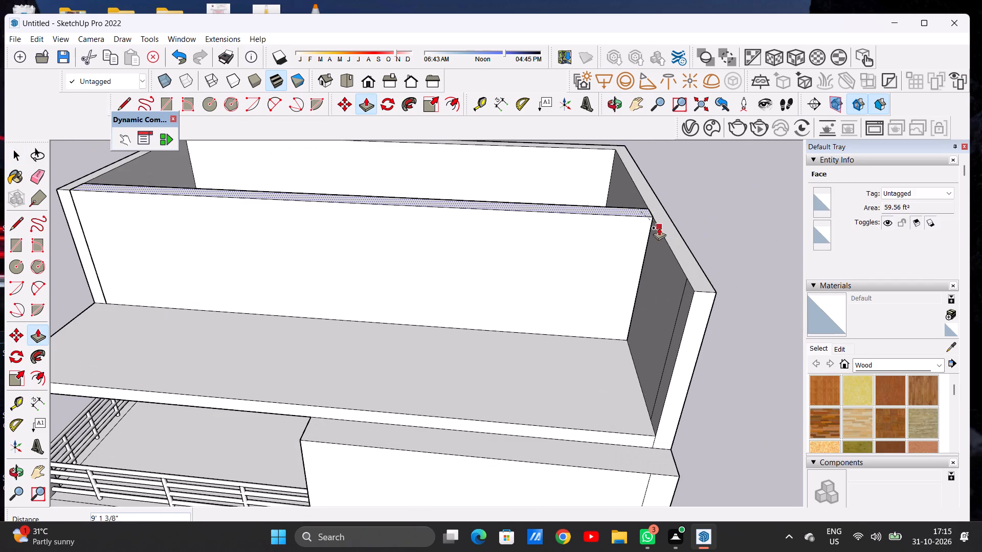
left_click(652, 218)
key("space")
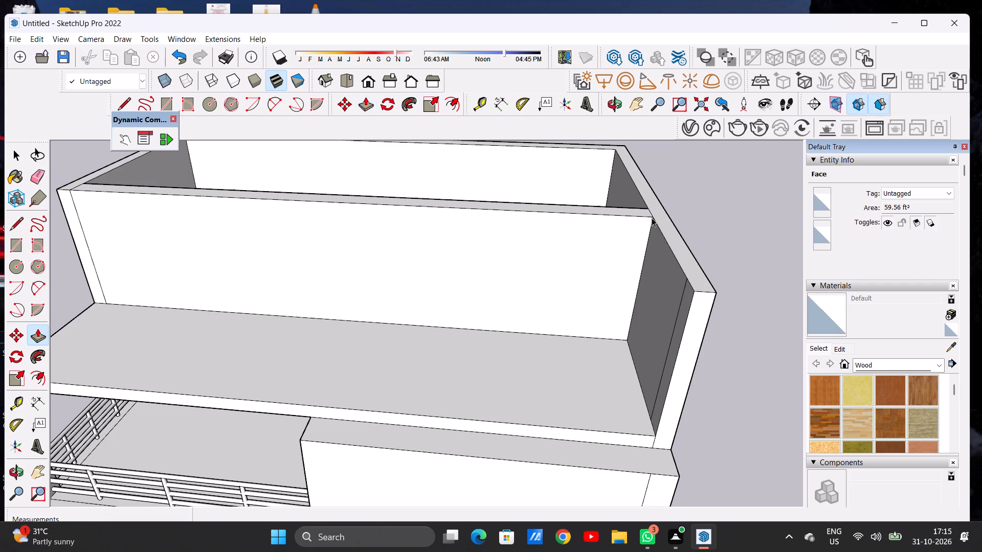
scroll(672, 247, "down", 11)
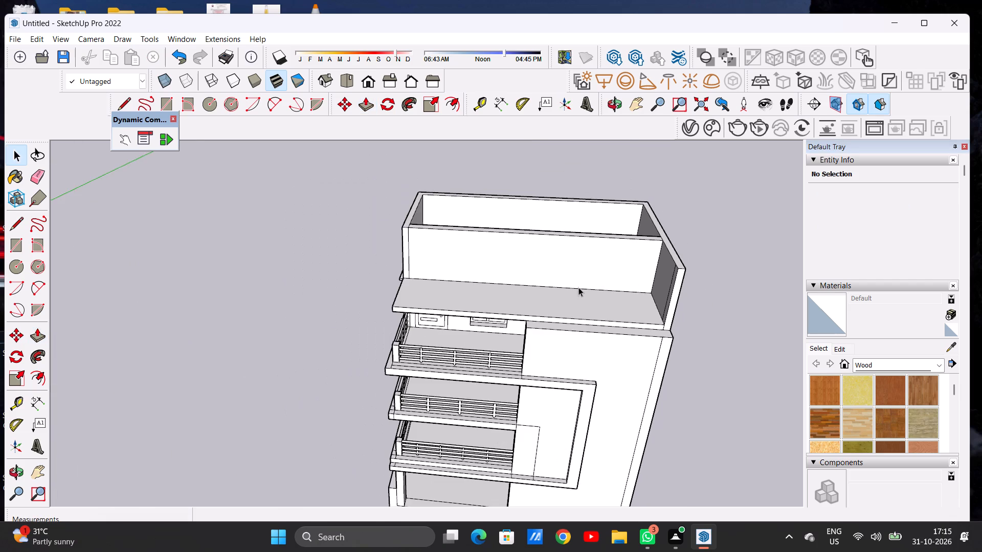
Examine the new top-storey front wall against the doors and windows of the storeys below.
middle_click_drag(578, 293, 573, 240)
scroll(571, 281, "down", 5)
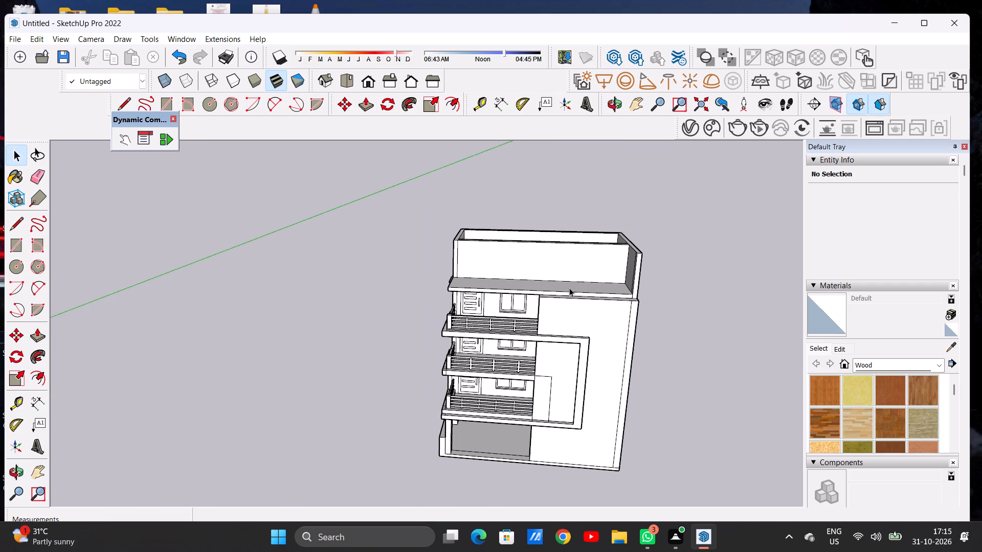
middle_click_drag(540, 275, 541, 262)
scroll(531, 256, "up", 2)
scroll(531, 256, "down", 1)
scroll(531, 256, "up", 3)
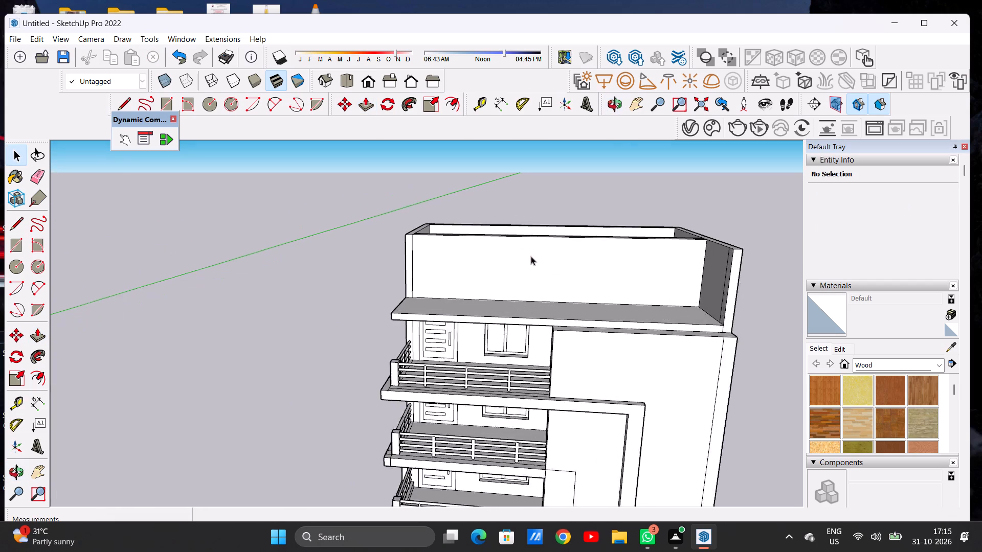
scroll(531, 256, "up", 3)
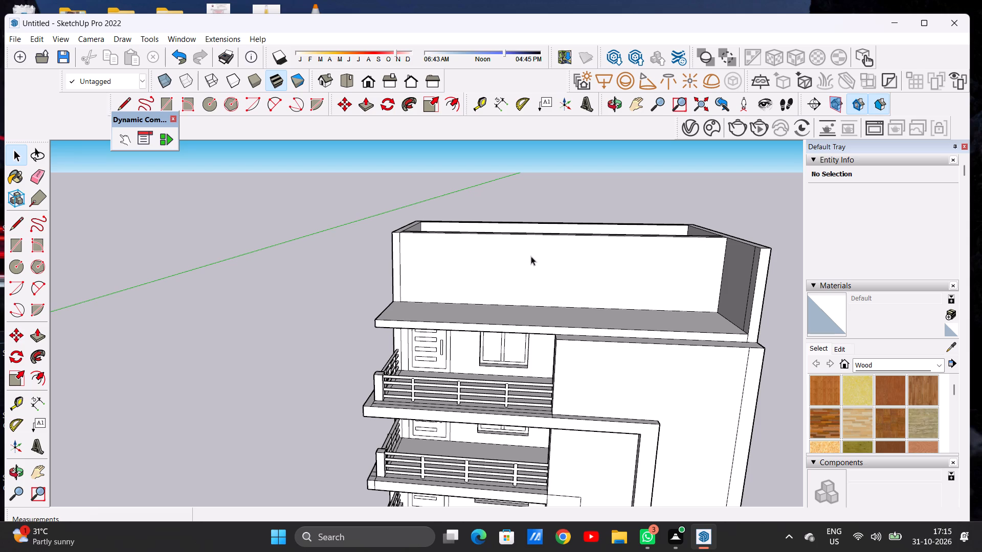
scroll(530, 257, "down", 13)
middle_click_drag(527, 275, 528, 268)
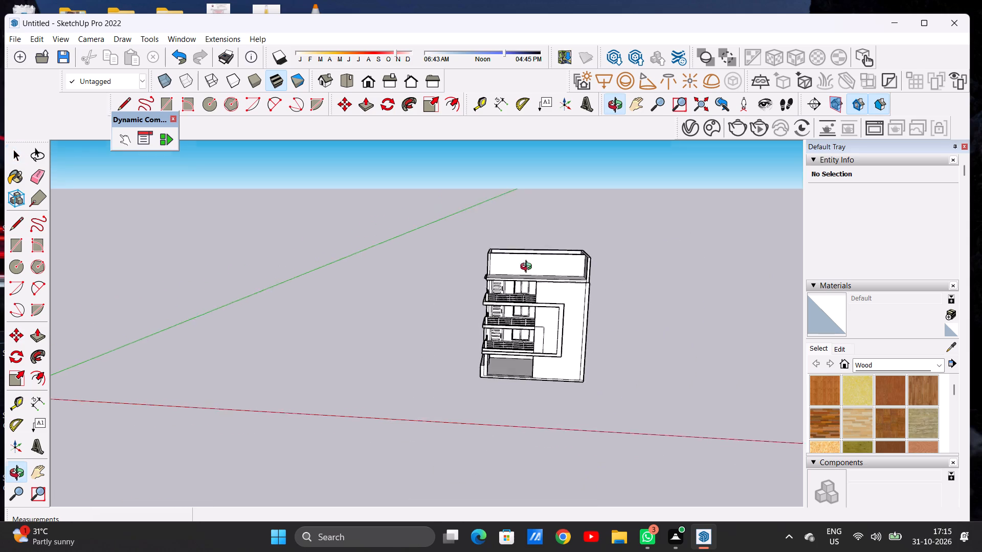
middle_click_drag(528, 268, 528, 261)
scroll(499, 269, "up", 5)
scroll(499, 269, "down", 1)
scroll(499, 269, "up", 6)
scroll(483, 272, "down", 2)
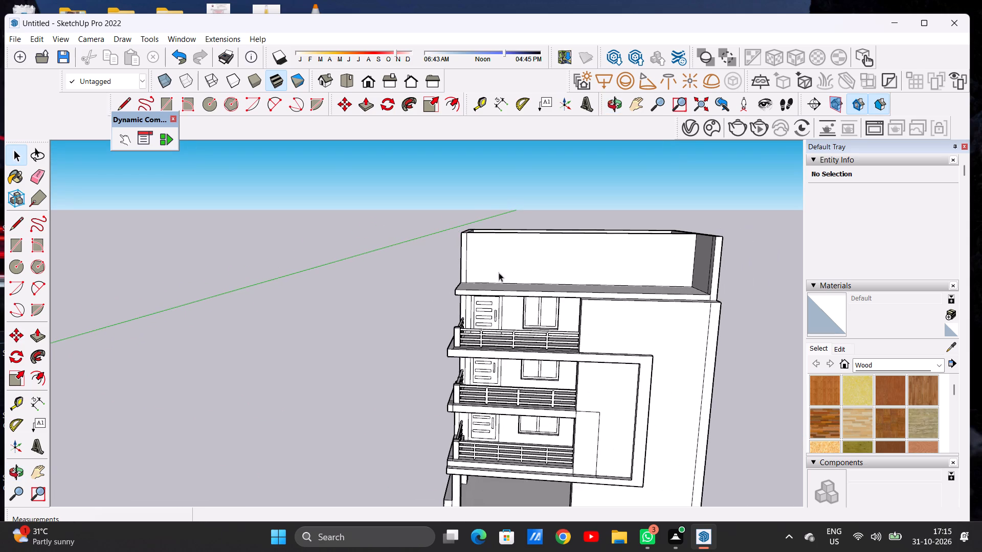
Draw a door rectangle about 5' 4" wide and 7' 8" high at the base of the top-storey front wall, above the doors below.
middle_click_drag(511, 268, 512, 259)
scroll(512, 259, "up", 10)
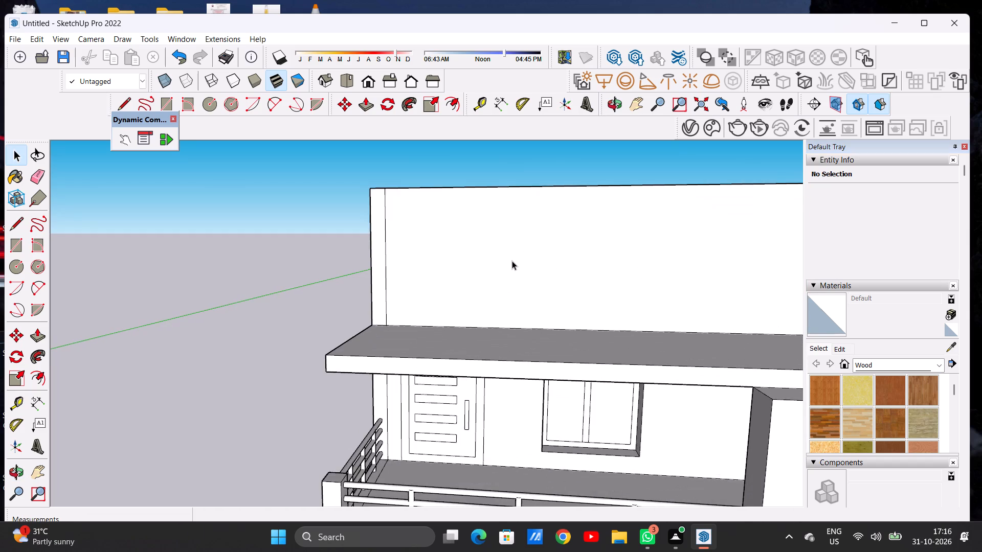
scroll(512, 262, "down", 5)
middle_click_drag(516, 272, 519, 267)
scroll(517, 257, "up", 5)
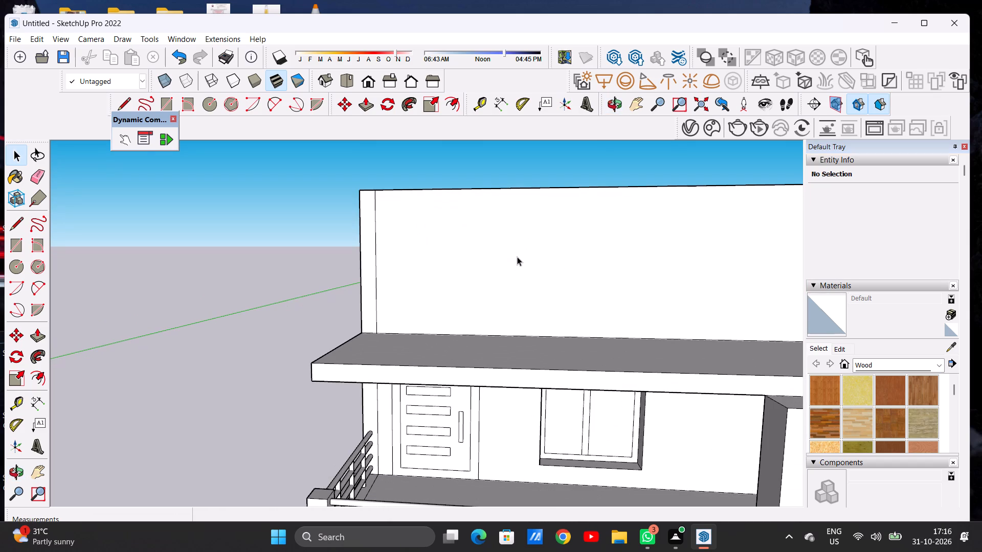
key("r")
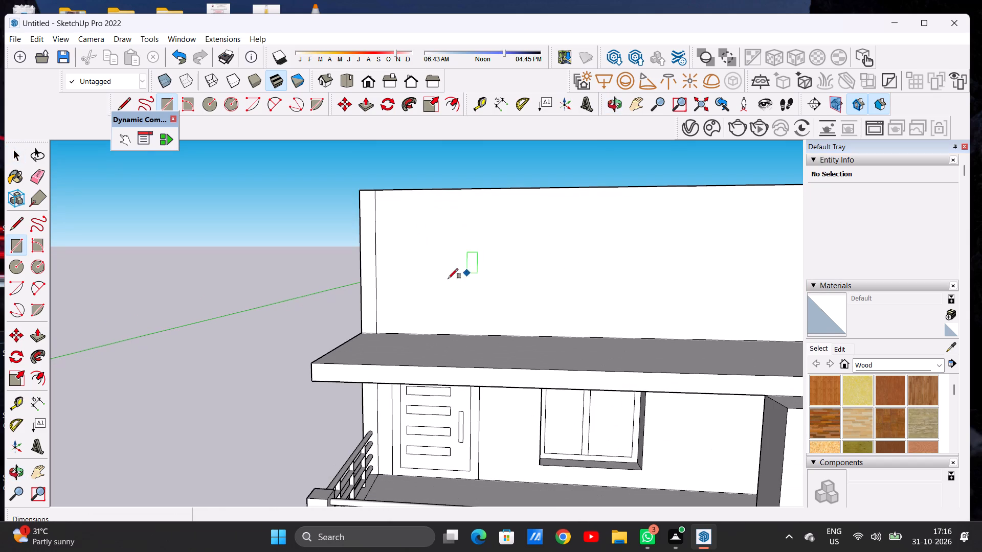
left_click(390, 332)
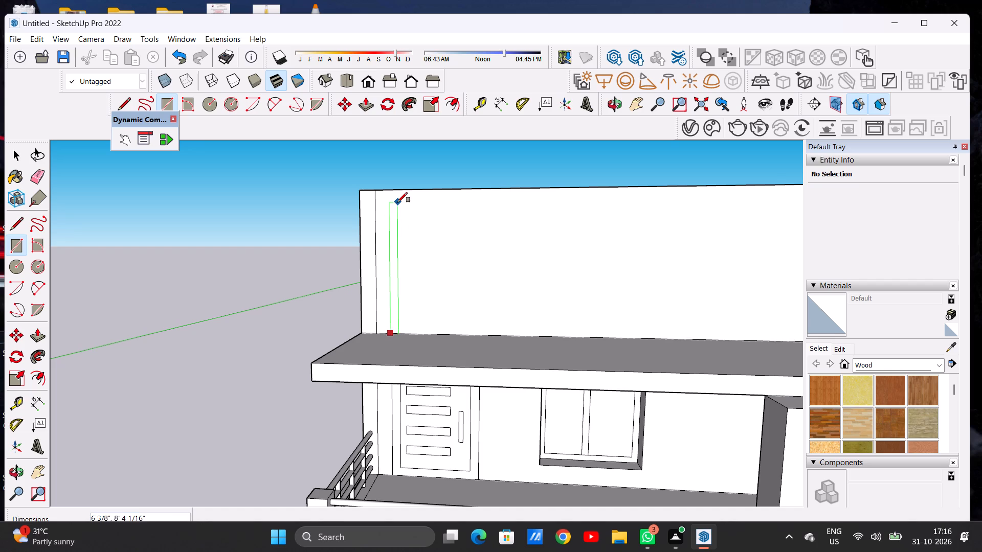
left_click(475, 212)
key("space")
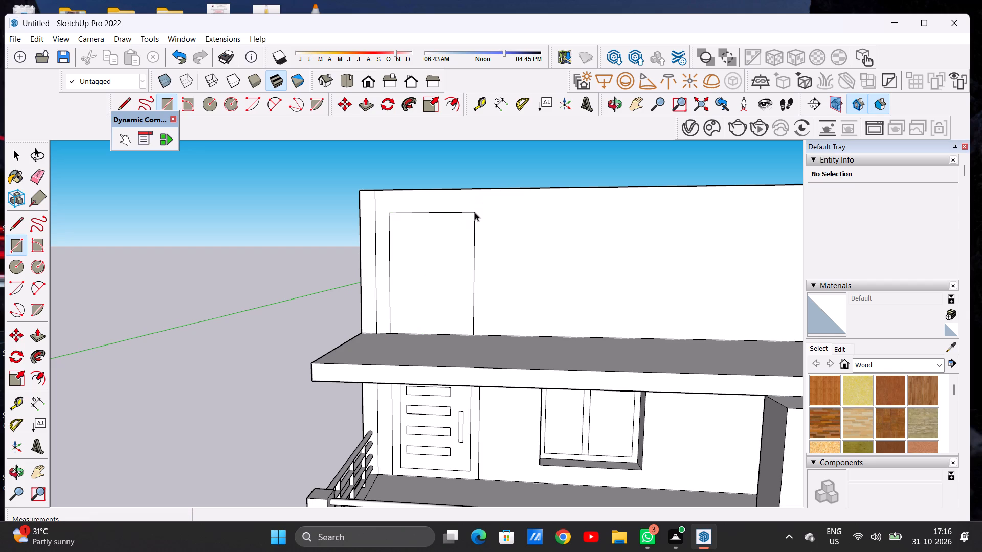
Offset the new top-storey door rectangle inward by about 7" to outline the door frame.
scroll(475, 224, "down", 13)
middle_click(496, 247)
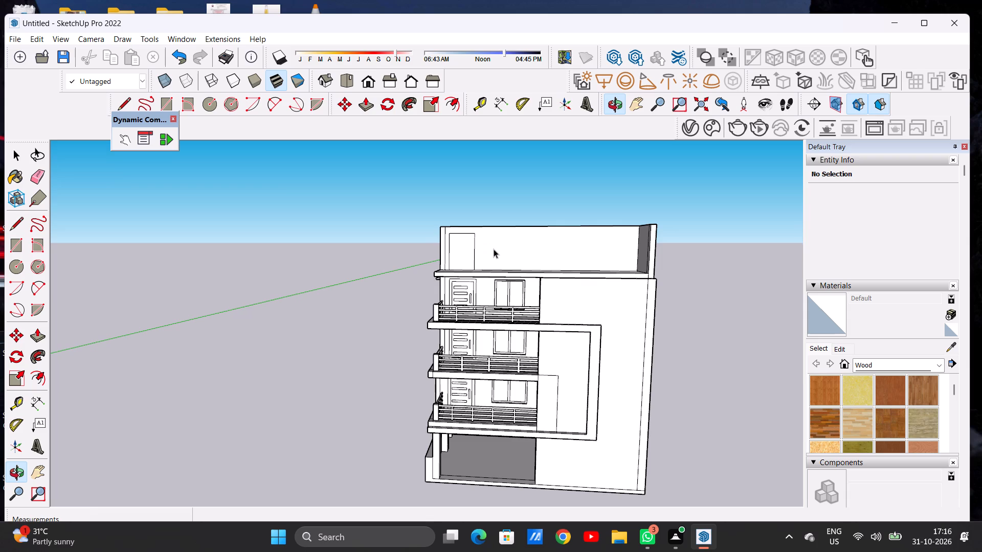
scroll(494, 249, "down", 8)
scroll(484, 259, "up", 7)
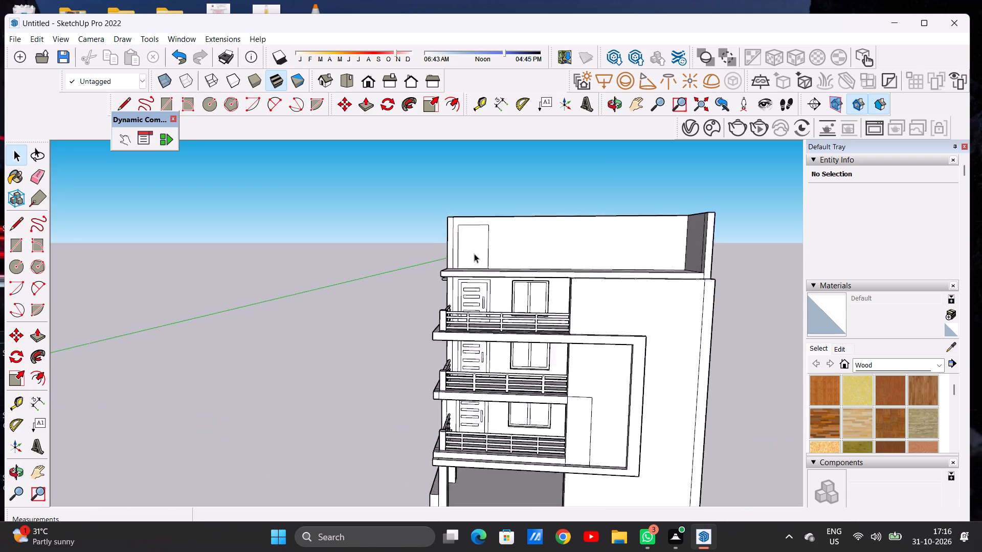
scroll(474, 254, "up", 10)
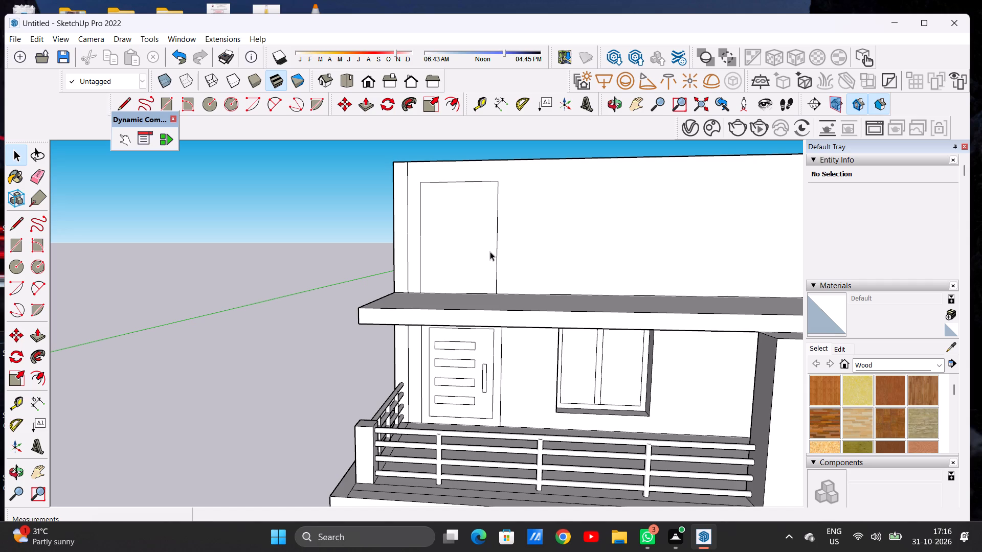
scroll(495, 268, "down", 3)
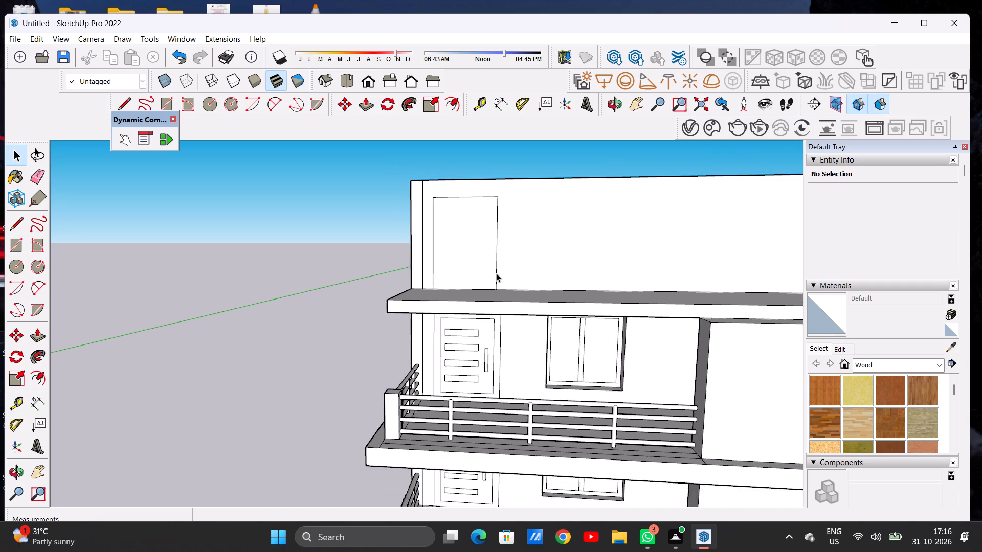
scroll(496, 273, "down", 3)
middle_click_drag(478, 250, 479, 244)
scroll(481, 236, "up", 5)
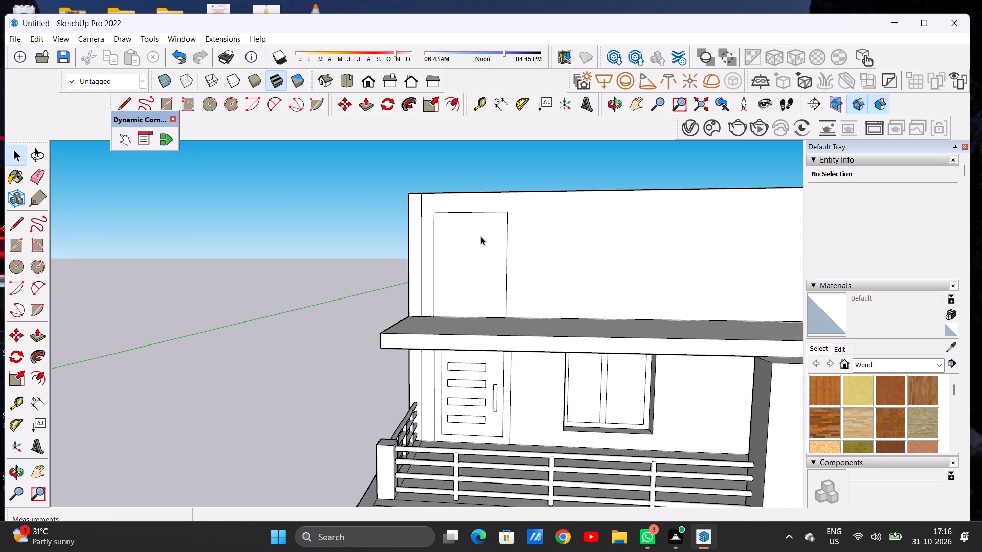
scroll(483, 246, "down", 11)
middle_click_drag(503, 245, 512, 250)
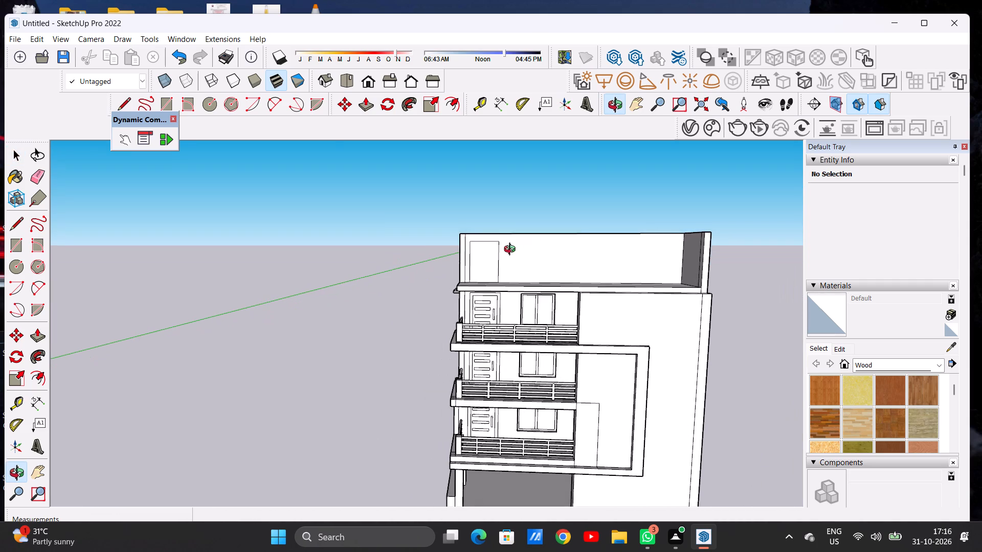
middle_click_drag(512, 250, 495, 256)
scroll(498, 247, "up", 6)
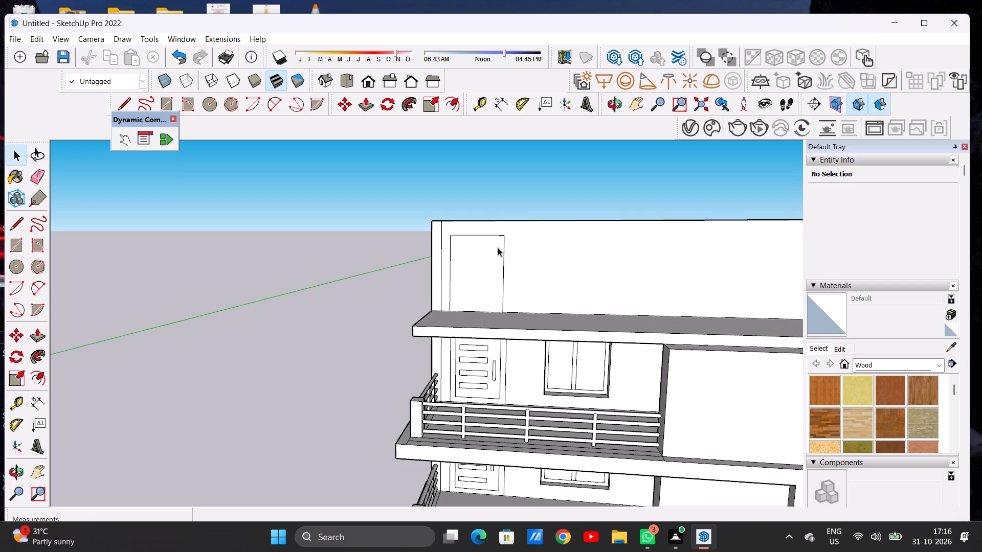
type("OF")
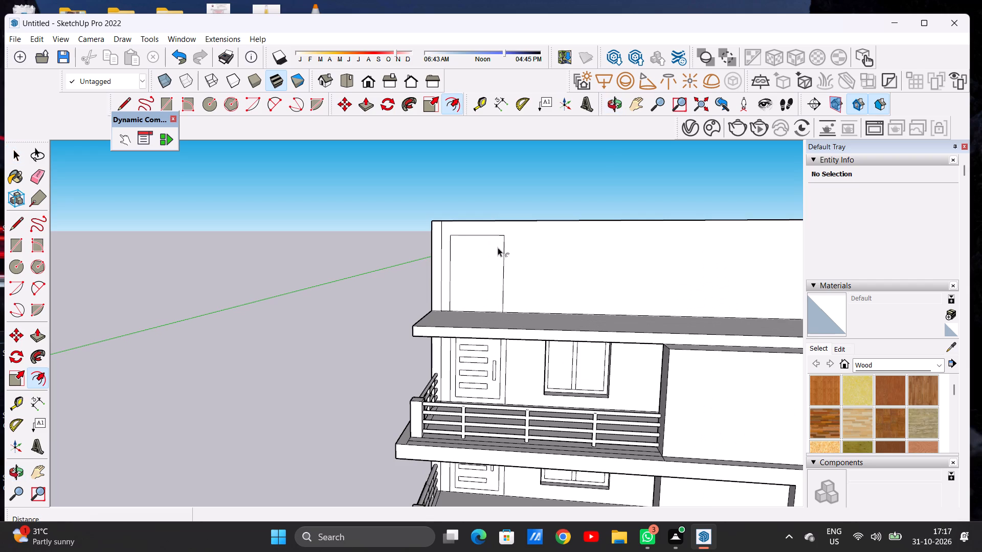
scroll(498, 247, "down", 2)
scroll(480, 252, "up", 3)
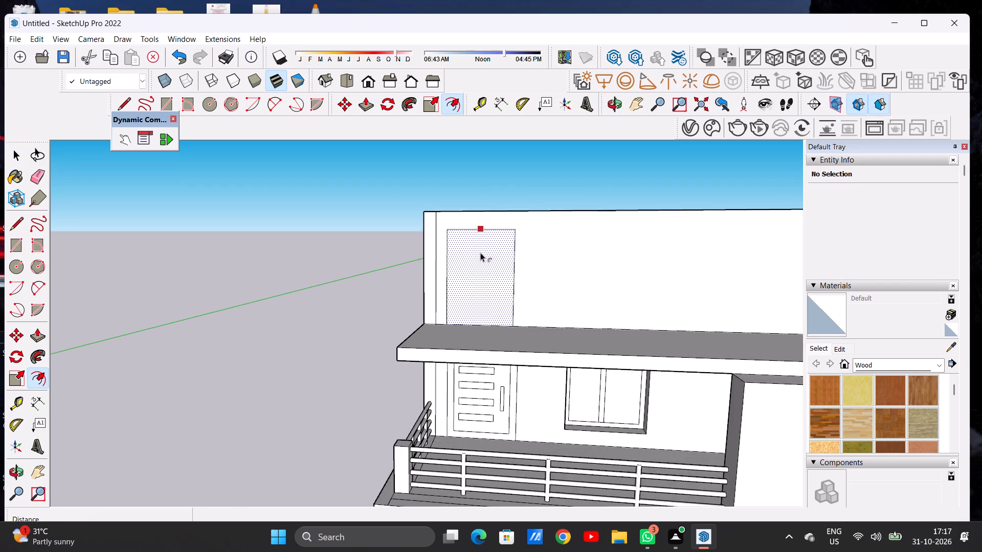
scroll(480, 252, "up", 3)
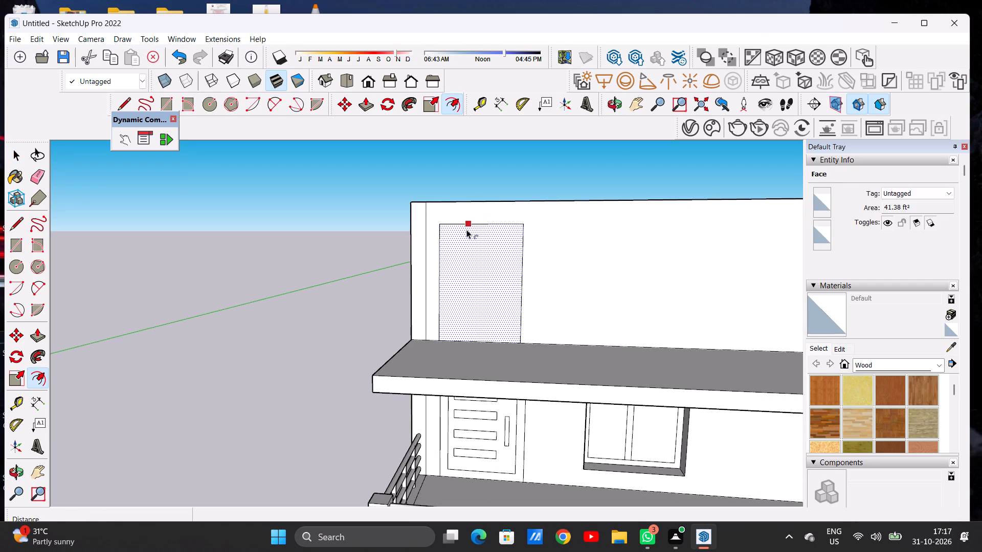
left_click(466, 229)
left_click(467, 233)
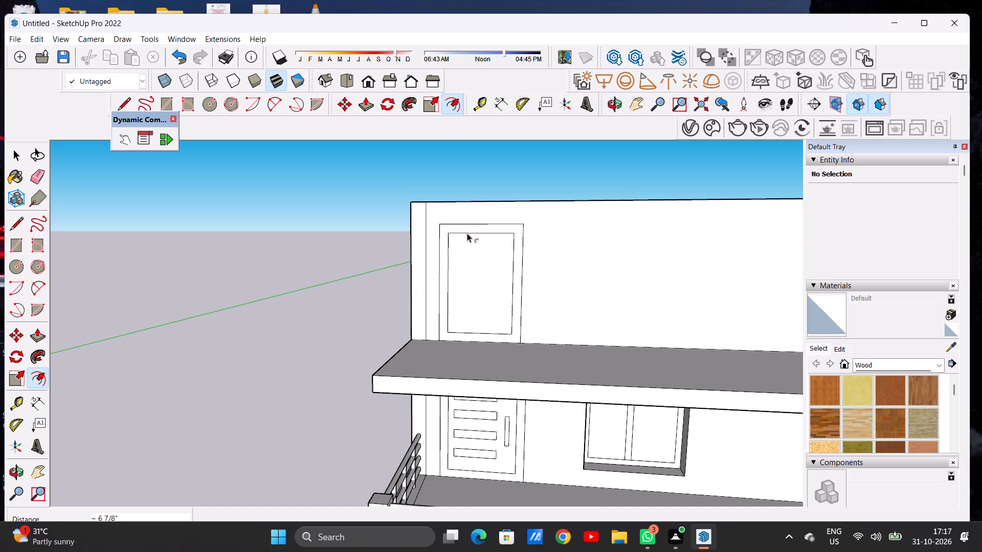
key("space")
Draw a horizontal slot rectangle about 2' 3" by 7" near the upper inner corner of the top-storey door panel.
scroll(501, 296, "down", 12)
middle_click_drag(484, 292, 483, 284)
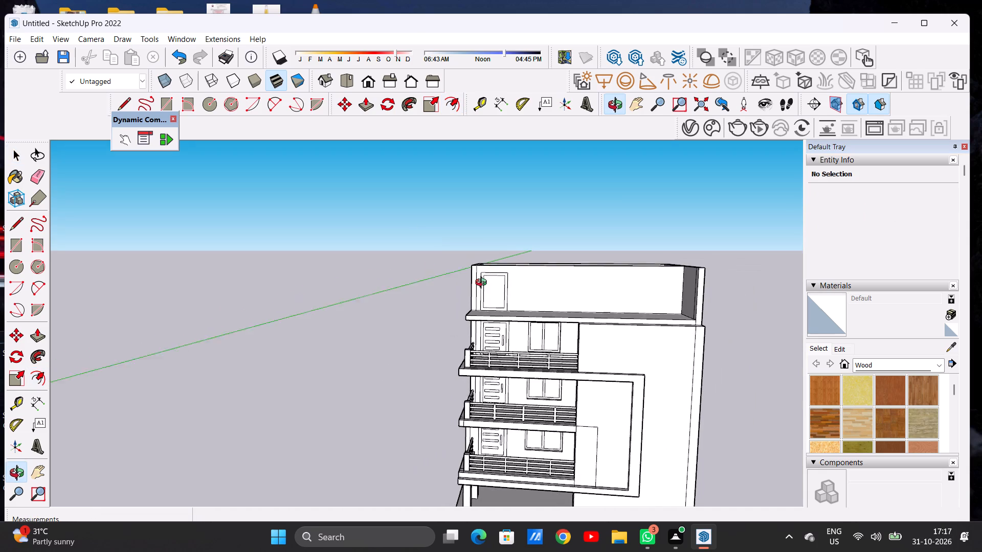
middle_click_drag(483, 284, 512, 295)
scroll(496, 284, "up", 11)
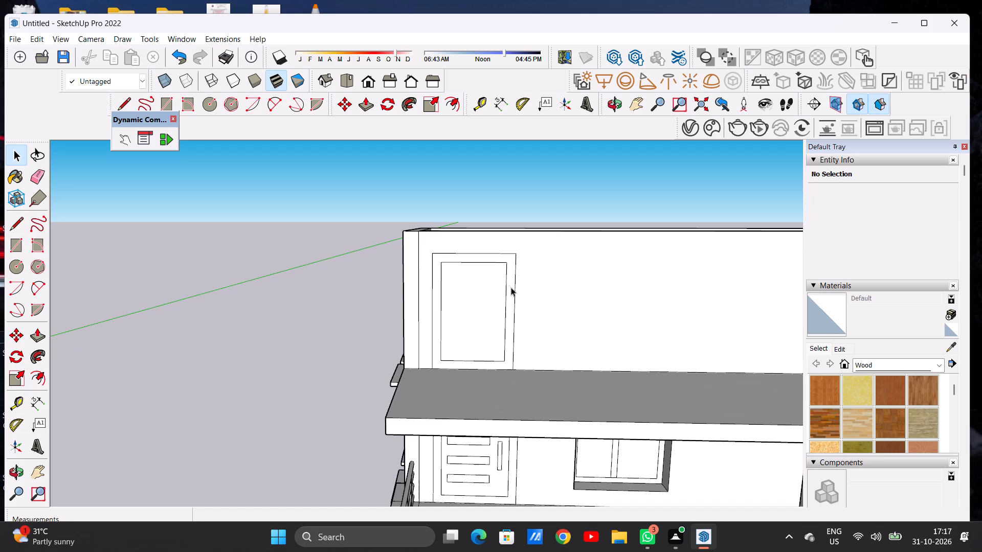
scroll(519, 296, "down", 6)
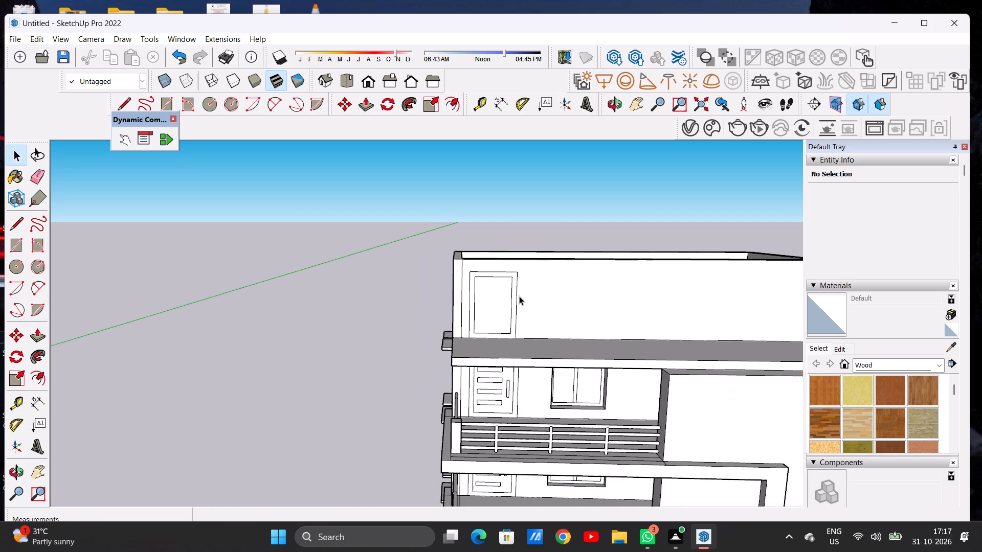
middle_click_drag(472, 305, 462, 291)
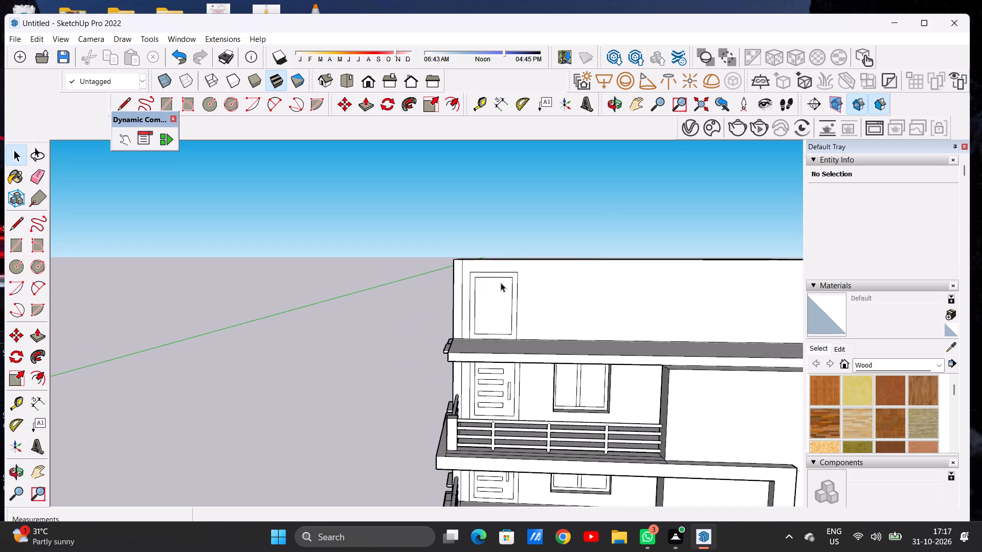
scroll(501, 283, "up", 6)
scroll(501, 283, "down", 5)
middle_click(505, 291)
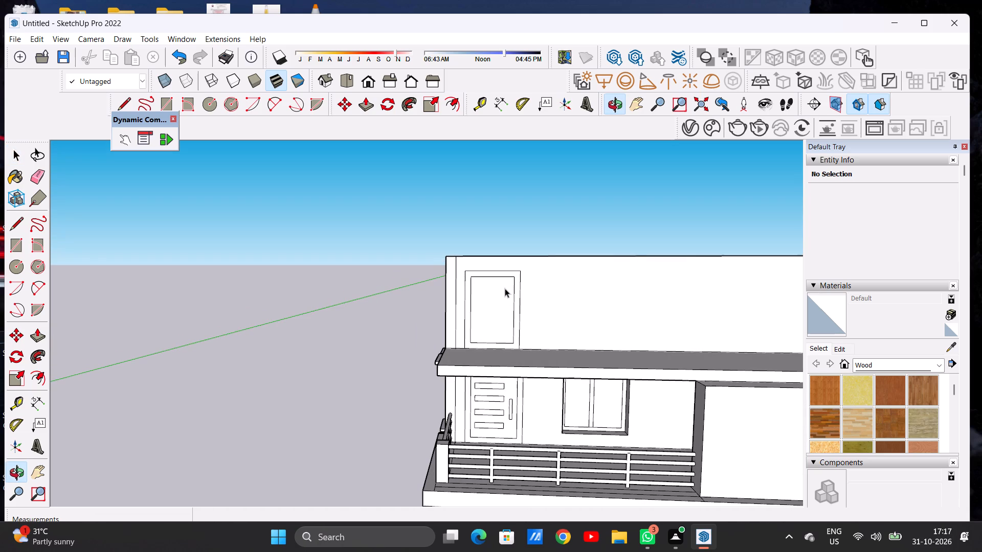
scroll(502, 295, "down", 5)
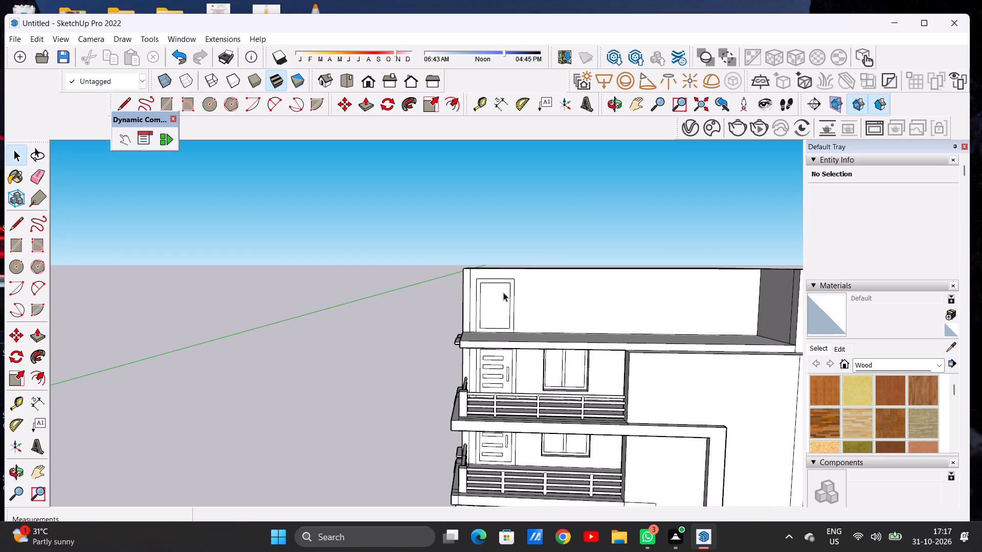
scroll(490, 307, "up", 7)
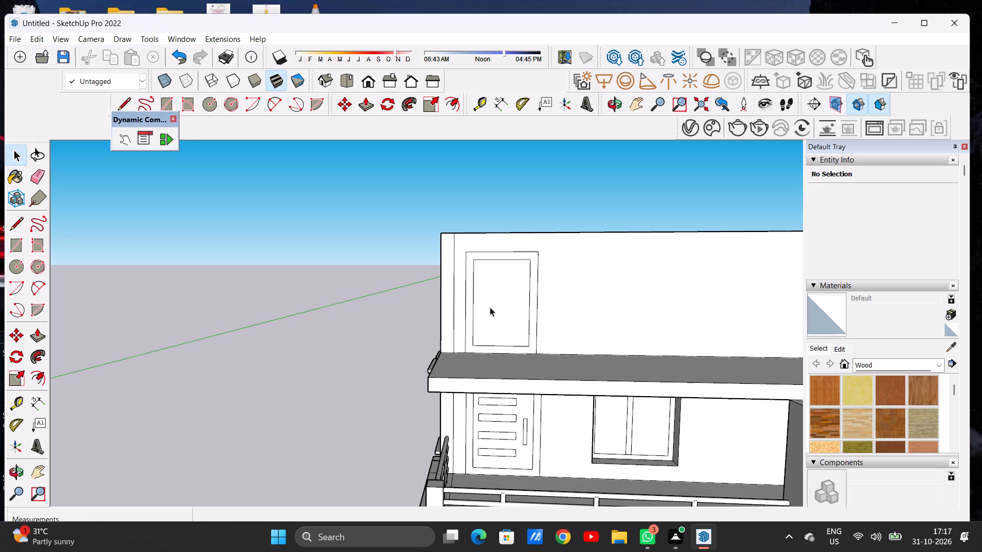
scroll(490, 307, "up", 4)
key("r")
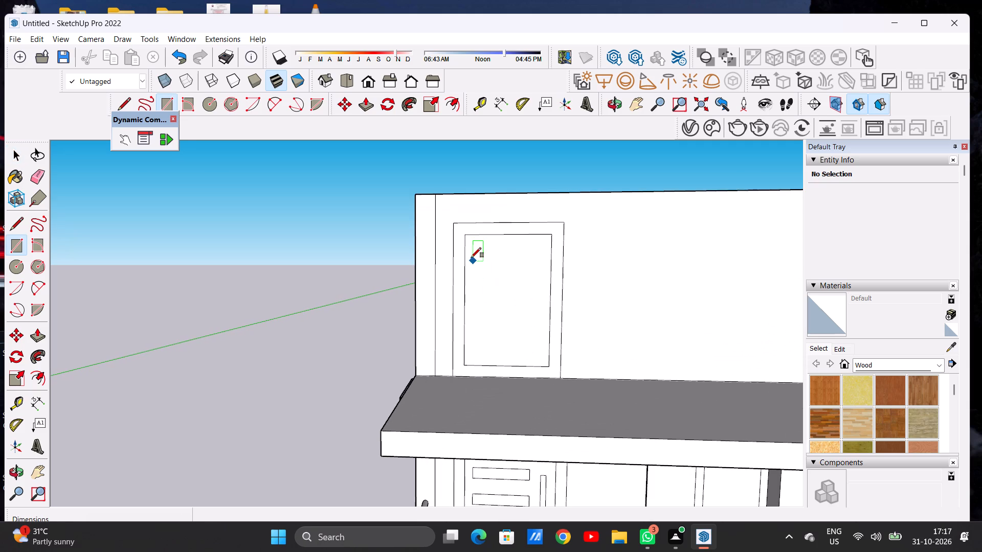
left_click(473, 255)
left_click(519, 266)
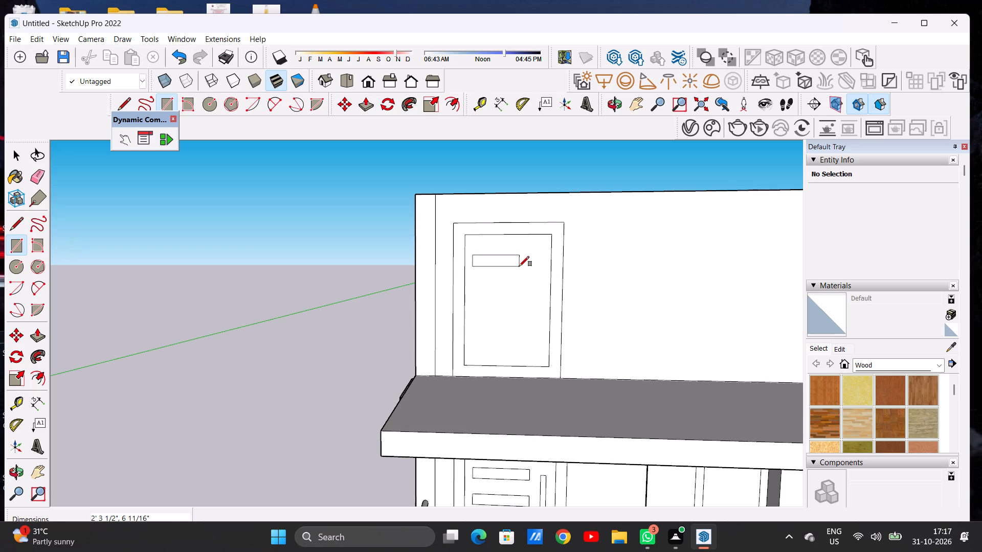
key("space")
Compare the top-storey door and its slot with the finished slotted doors on the storeys below.
scroll(523, 278, "down", 10)
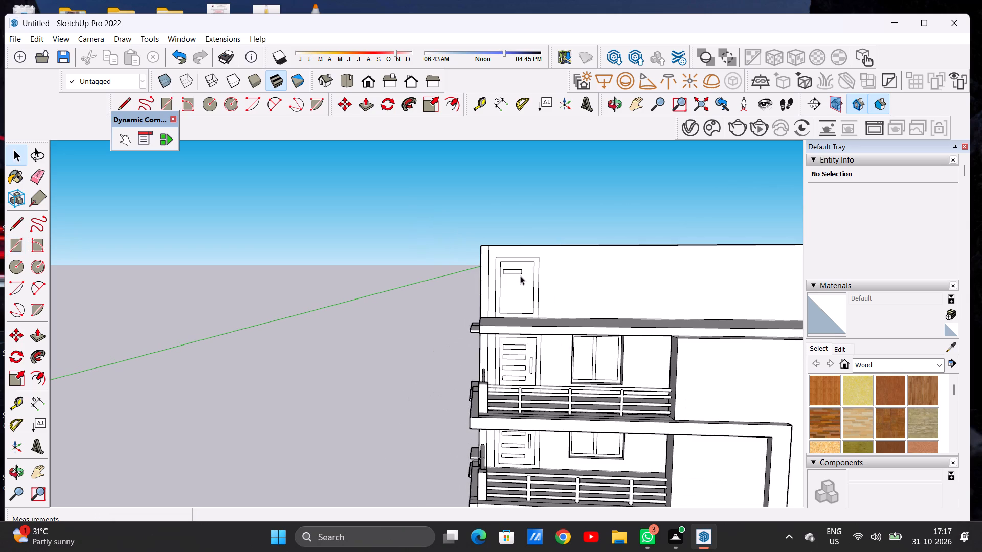
scroll(512, 261, "down", 4)
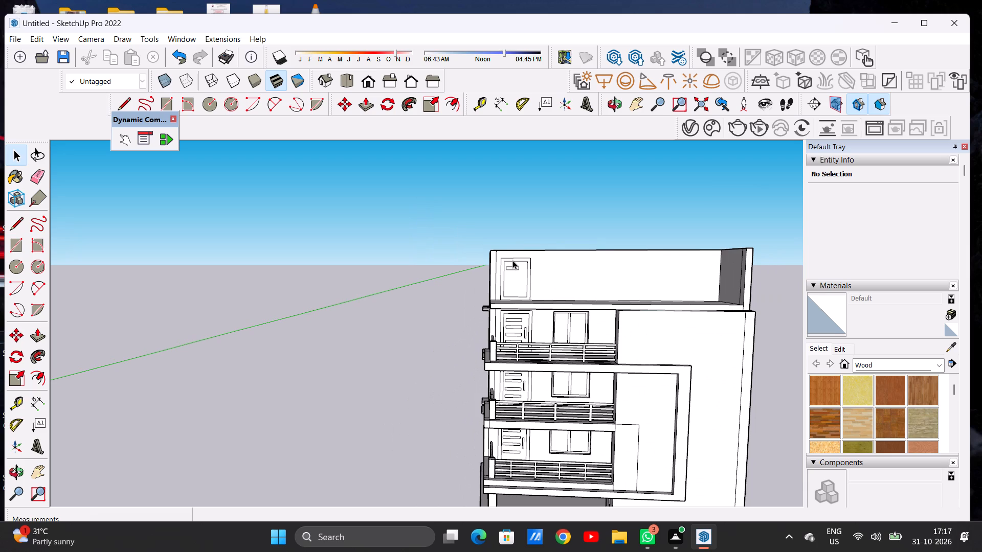
scroll(512, 260, "down", 4)
scroll(516, 270, "up", 1)
scroll(516, 270, "down", 1)
scroll(516, 270, "up", 2)
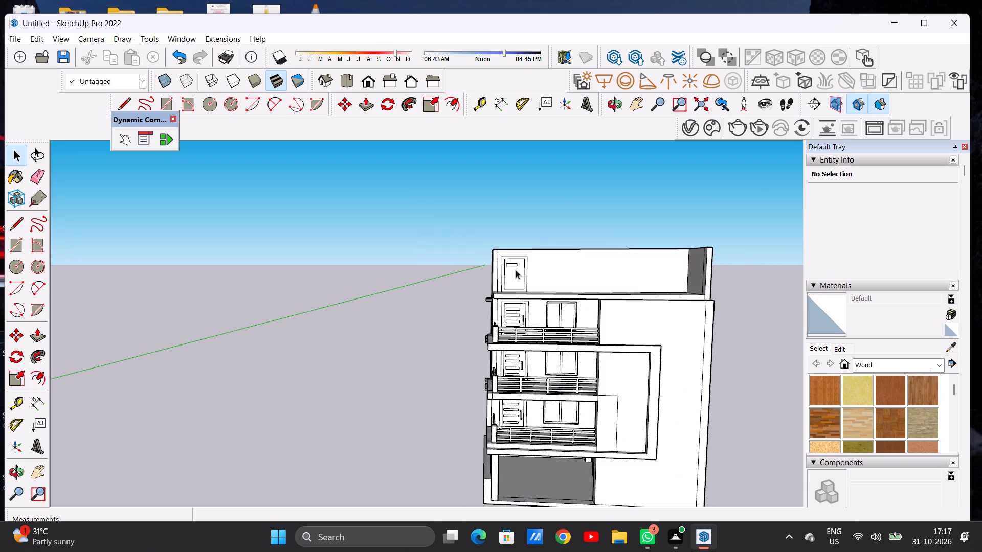
scroll(516, 268, "up", 6)
scroll(517, 263, "down", 1)
scroll(517, 263, "up", 5)
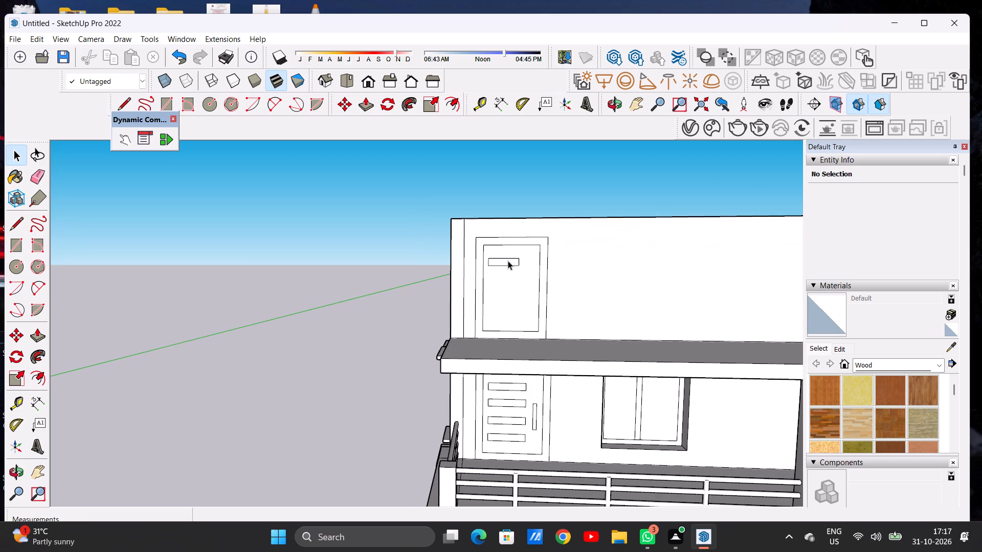
Copy the horizontal slot downward three times within the top-storey door panel to form a stack of four slots.
double_click(508, 261)
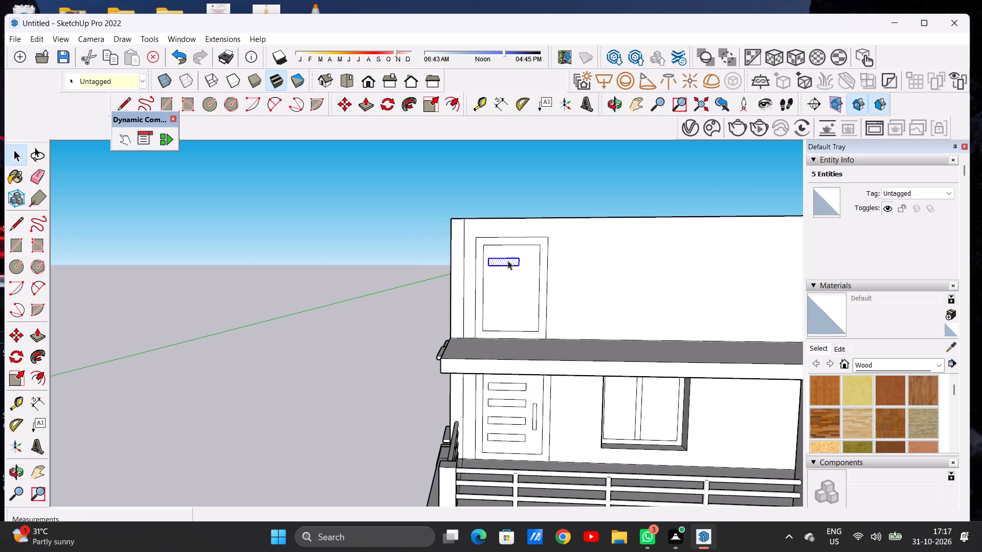
key("m")
left_click(518, 267)
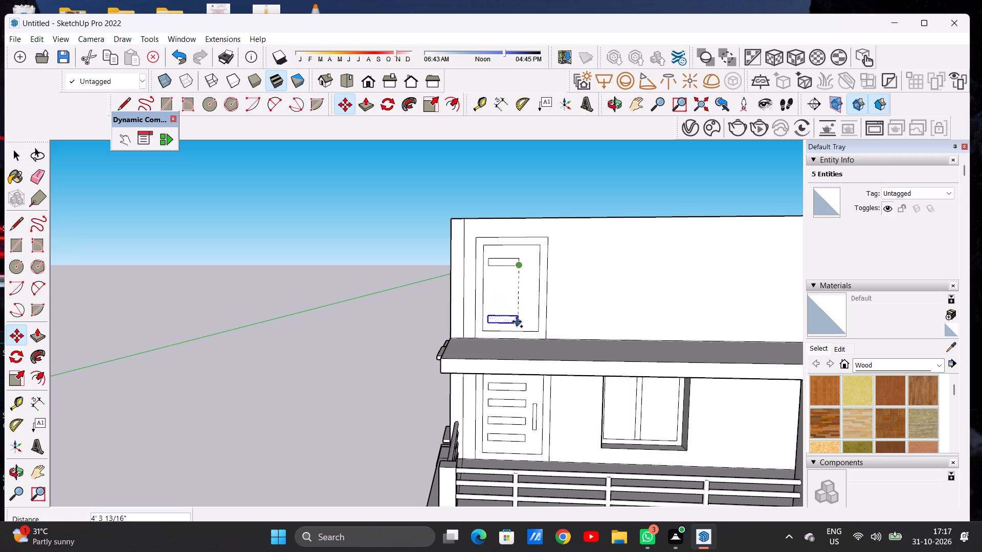
left_click(517, 320)
left_click(516, 319)
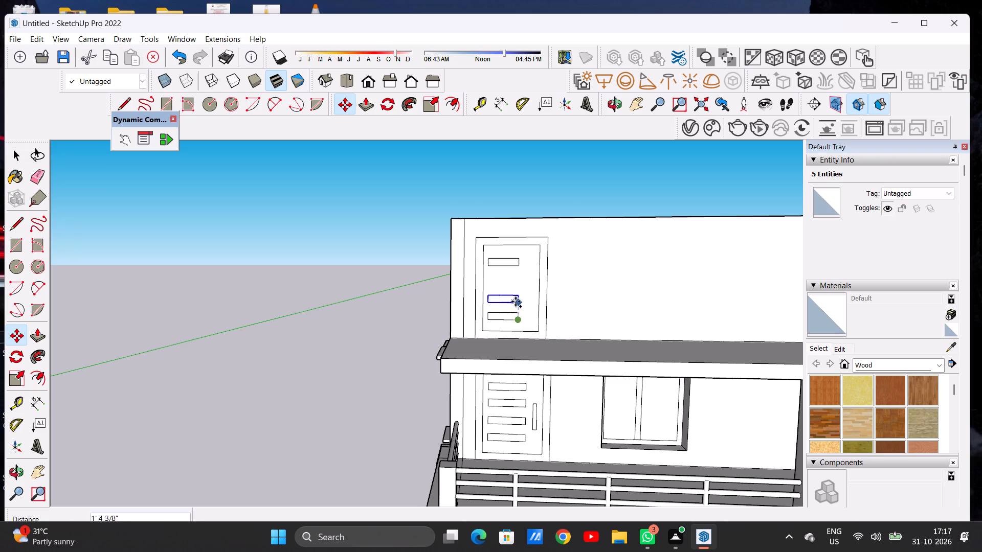
left_click(519, 285)
left_click(519, 285)
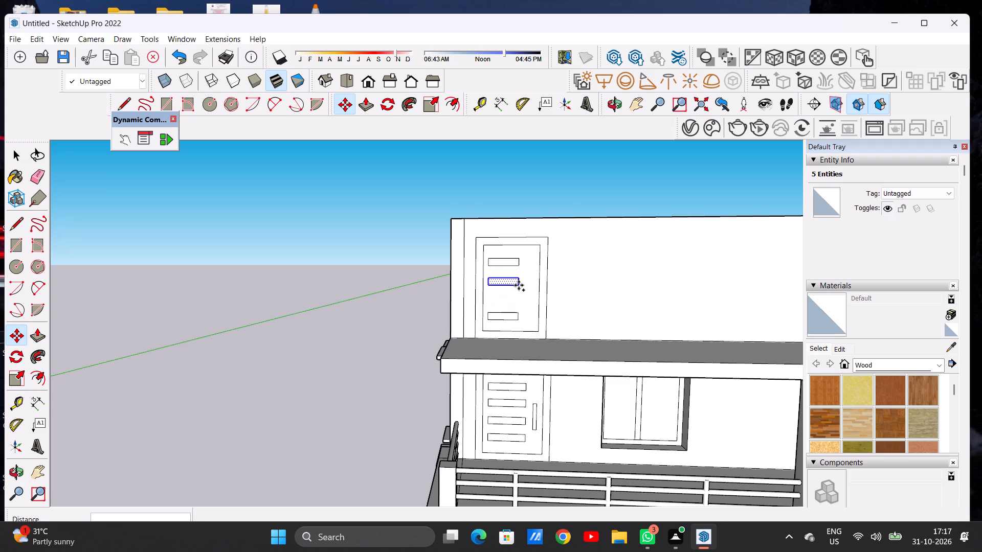
left_click(517, 288)
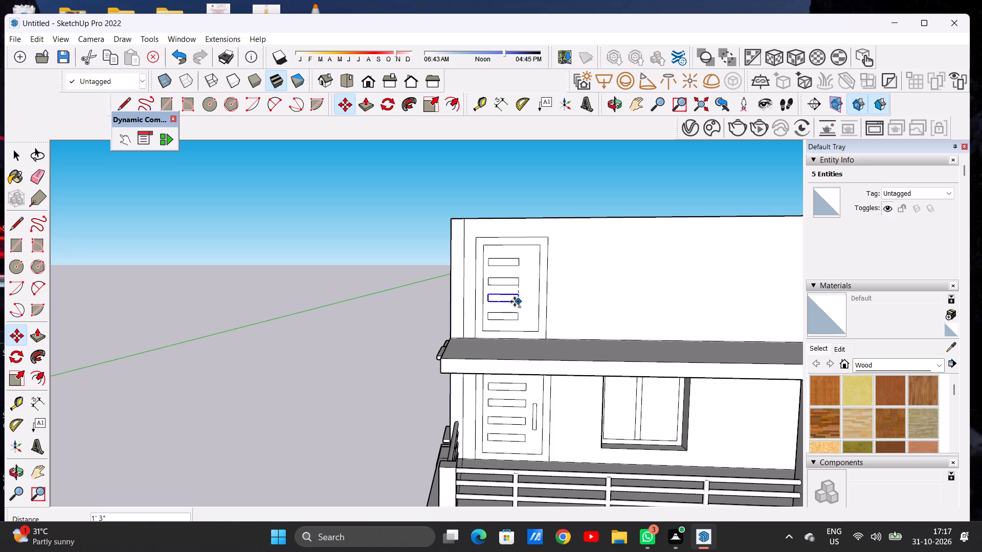
left_click(515, 302)
key("space")
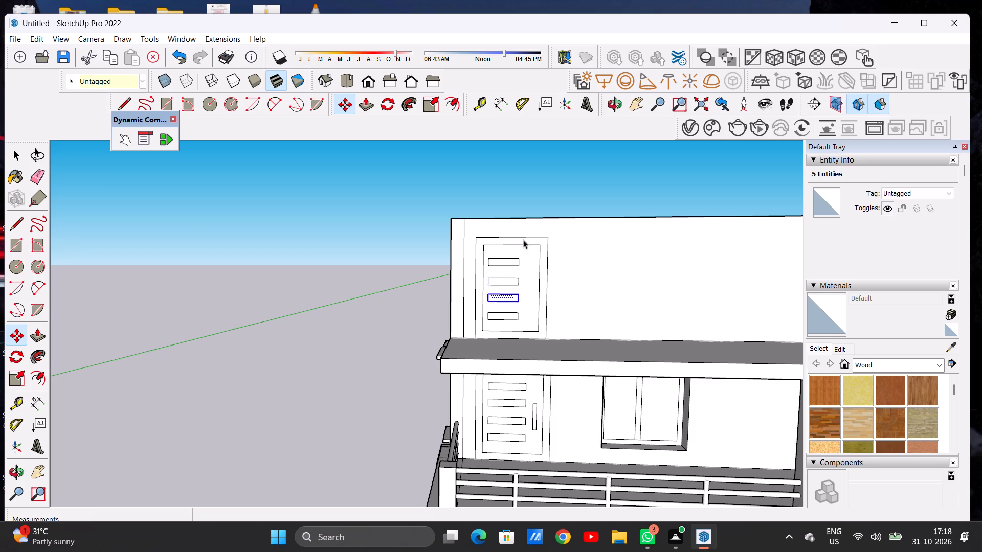
left_click(535, 204)
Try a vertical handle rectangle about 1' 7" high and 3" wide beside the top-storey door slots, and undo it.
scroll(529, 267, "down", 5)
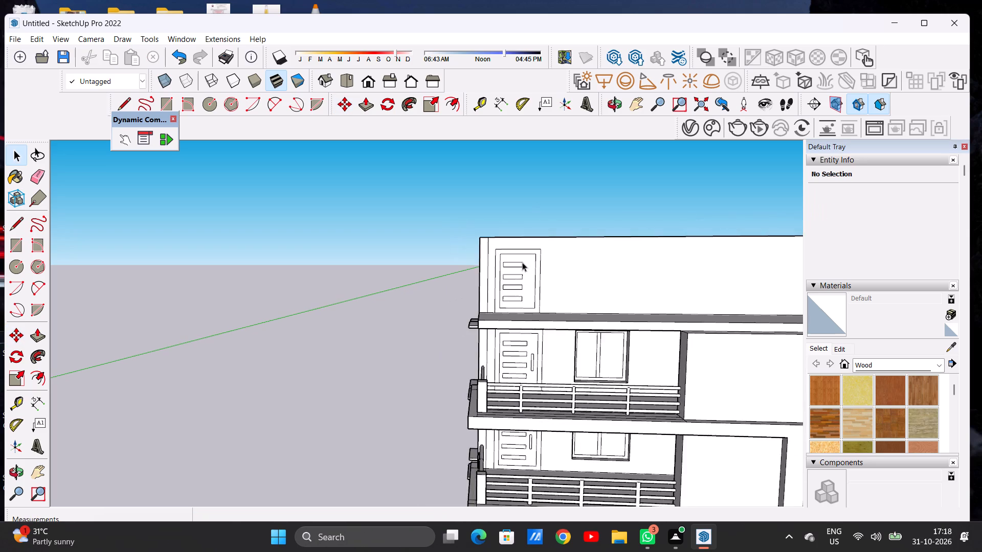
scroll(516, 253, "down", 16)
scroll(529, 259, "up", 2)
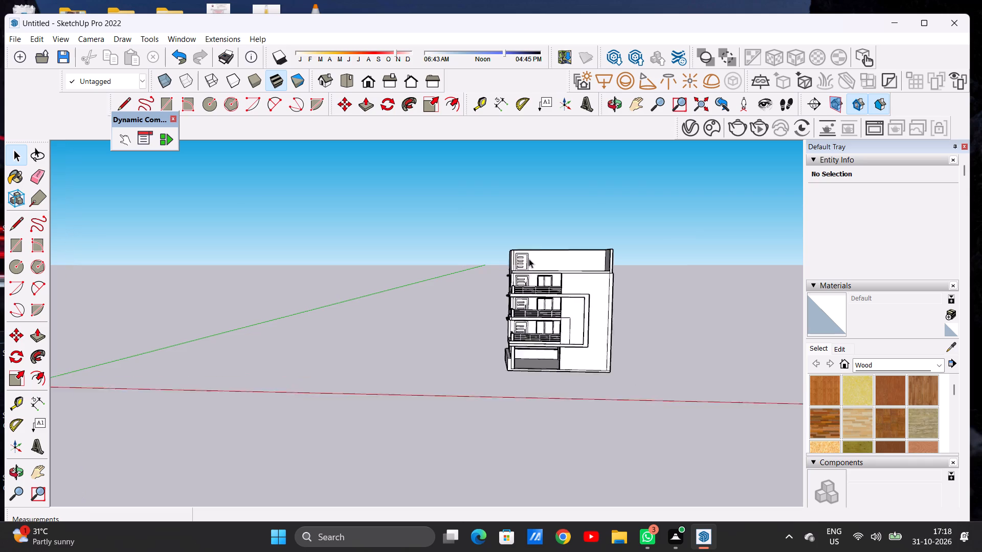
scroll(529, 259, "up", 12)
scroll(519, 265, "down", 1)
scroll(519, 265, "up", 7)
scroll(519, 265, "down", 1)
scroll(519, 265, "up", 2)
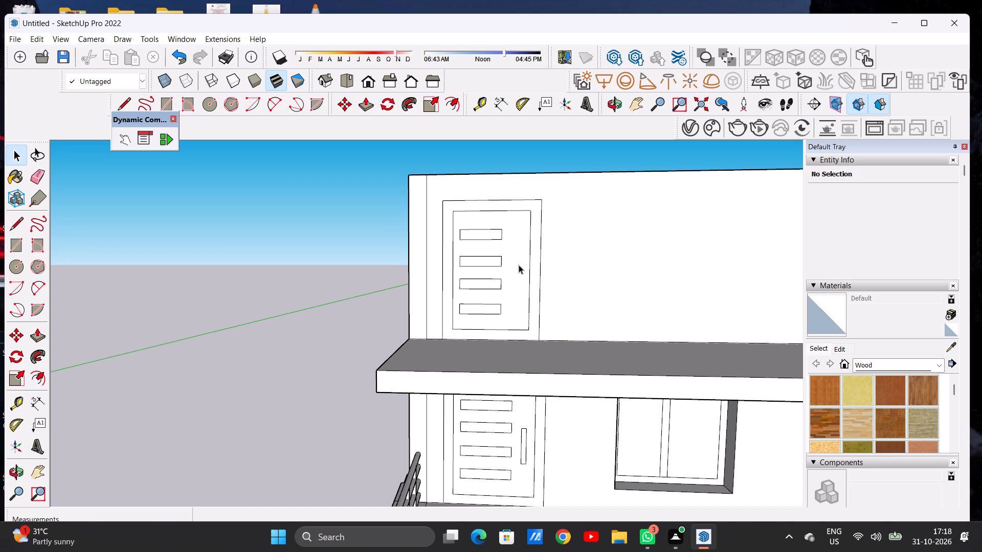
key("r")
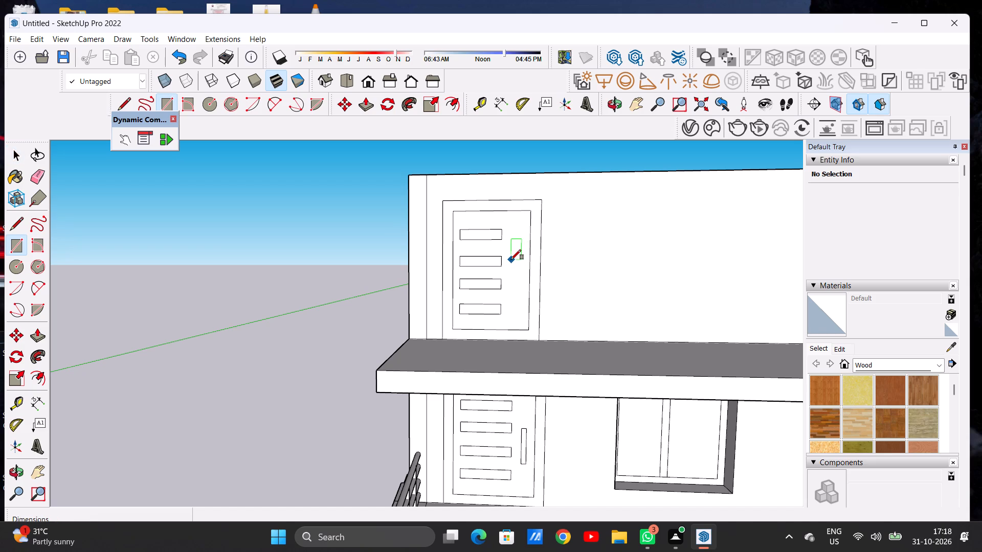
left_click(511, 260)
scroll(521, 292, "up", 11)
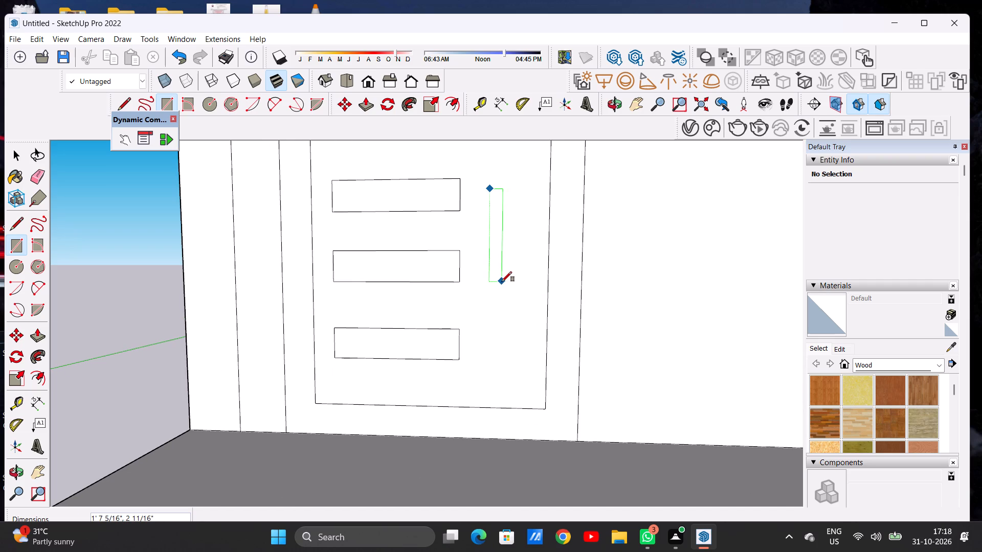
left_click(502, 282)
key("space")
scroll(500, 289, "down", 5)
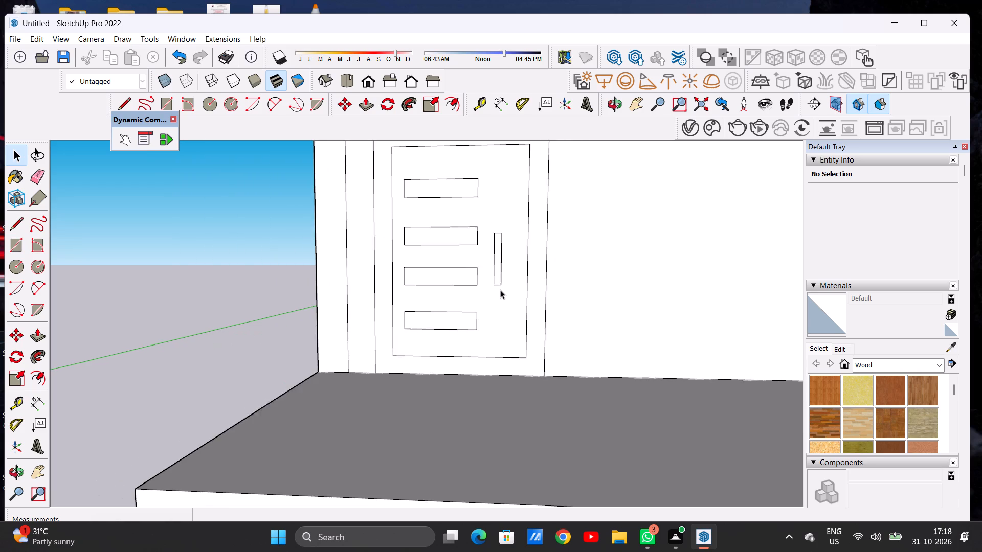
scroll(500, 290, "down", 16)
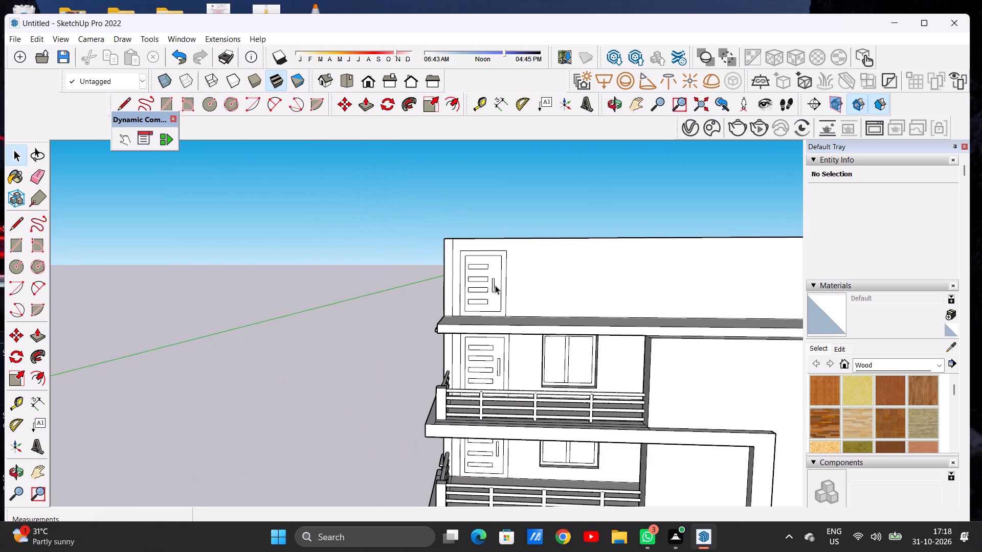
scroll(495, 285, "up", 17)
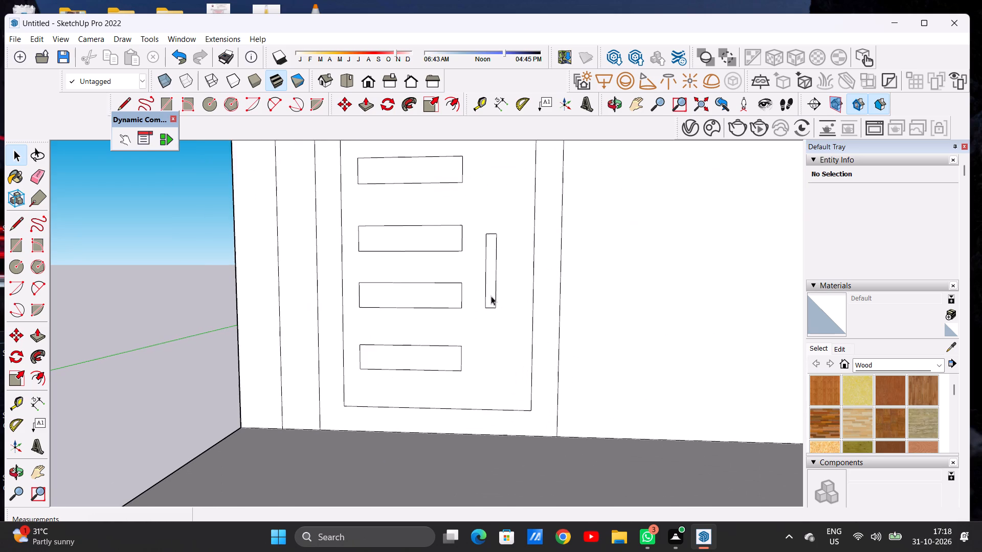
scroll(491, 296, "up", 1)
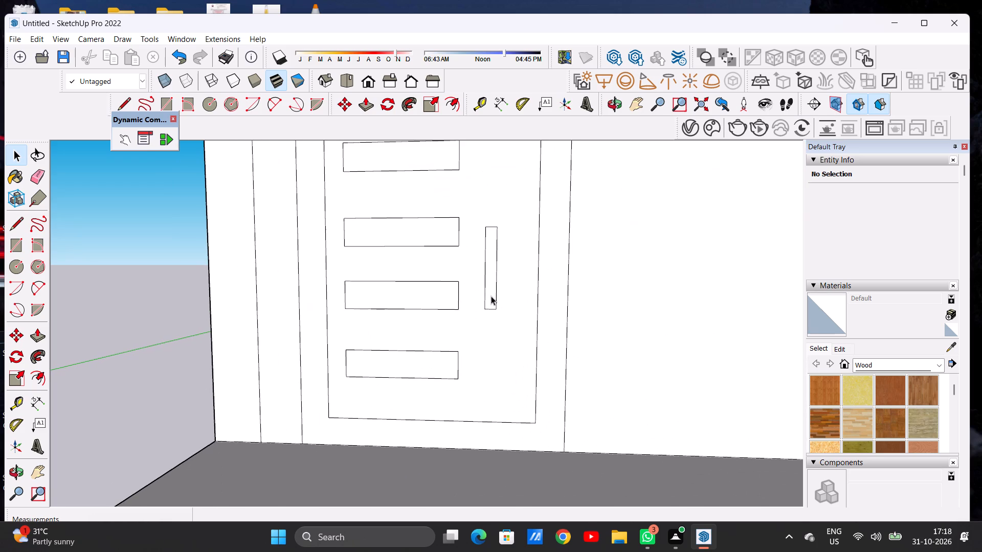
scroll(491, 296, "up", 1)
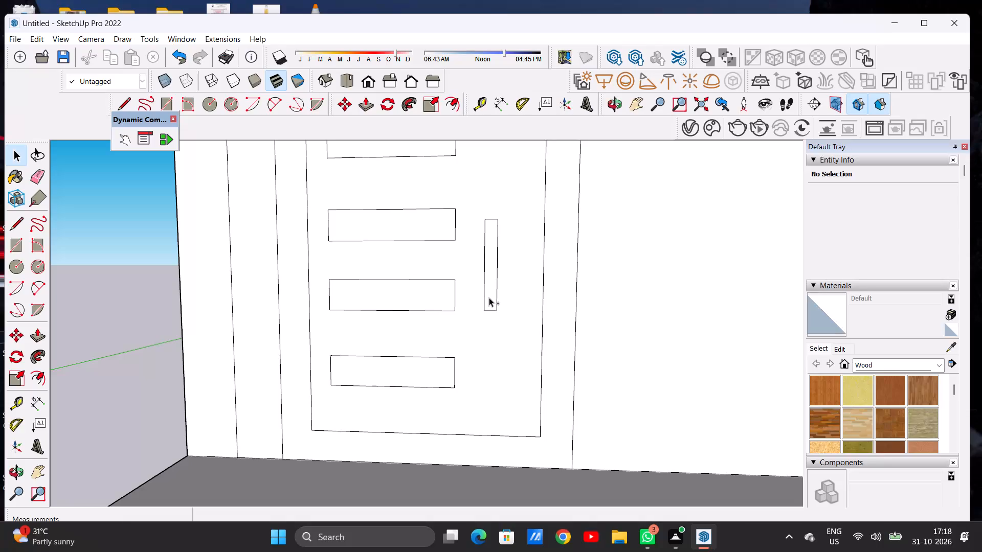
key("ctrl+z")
Draw a vertical door handle rectangle about 1' 8" high and 4" wide beside the slots on the top-storey door.
key("r")
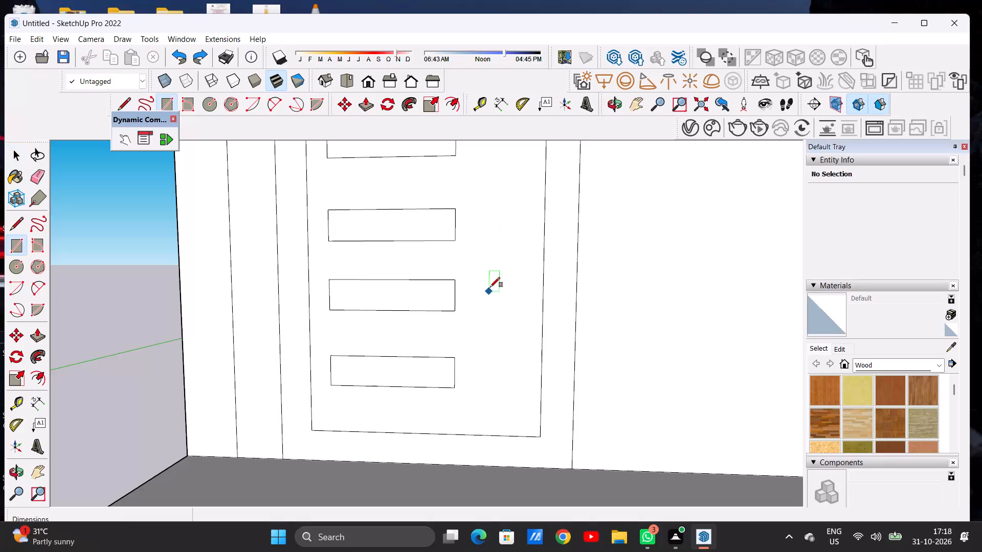
scroll(490, 293, "down", 7)
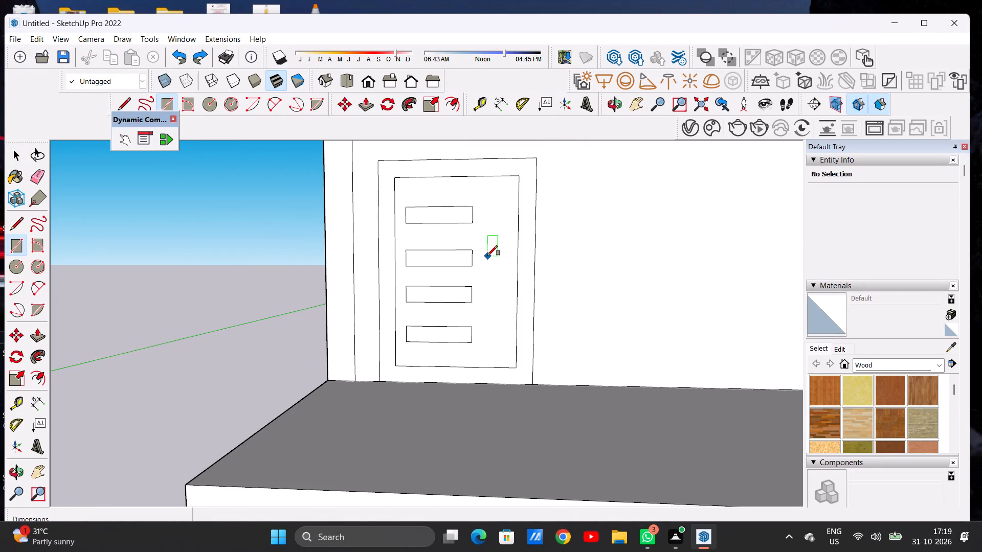
left_click(489, 257)
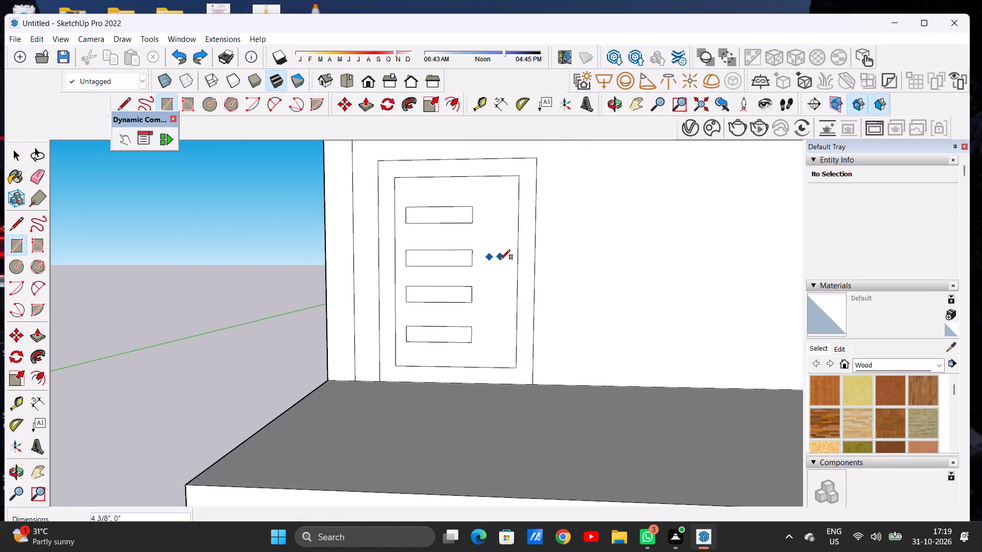
left_click(500, 260)
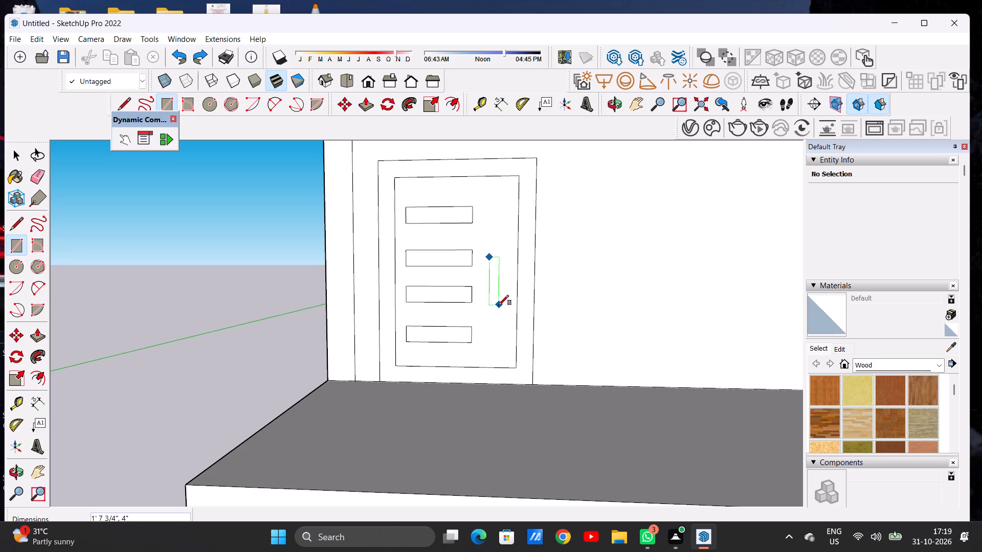
left_click(499, 305)
key("space")
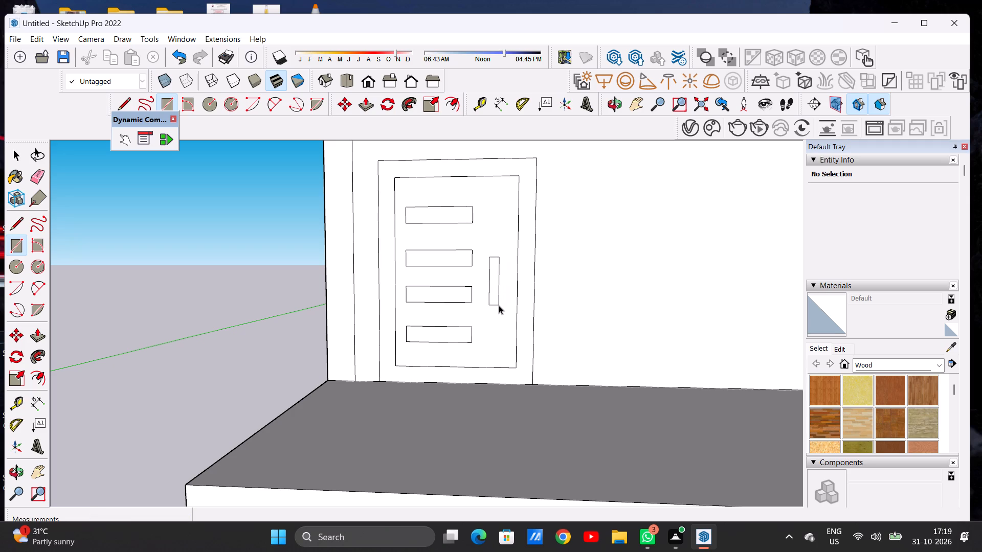
Extend the top-storey door handle downward with a rectangle about 5" high and 4" wide, erasing the dividing edge between them.
scroll(504, 312, "down", 4)
scroll(504, 314, "up", 1)
scroll(504, 314, "down", 14)
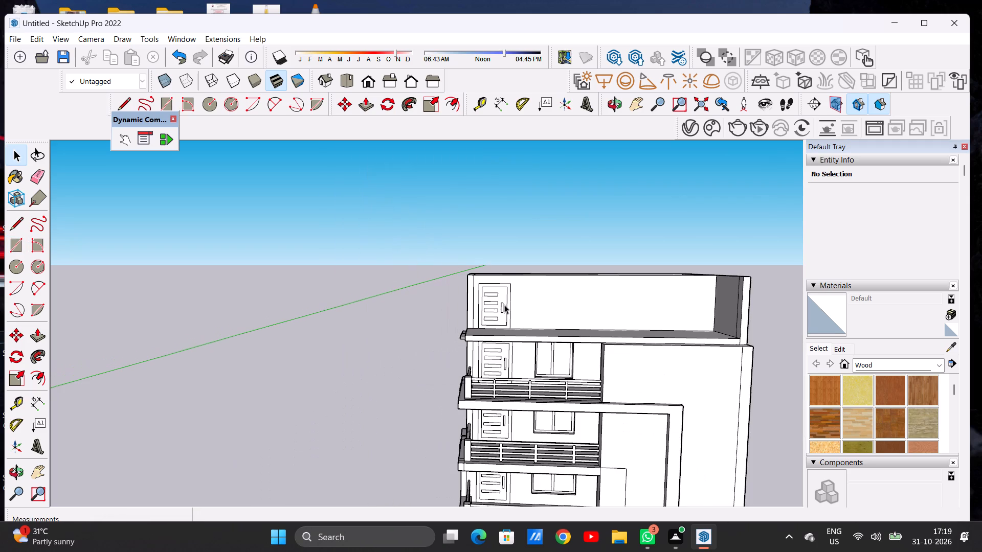
scroll(504, 314, "up", 6)
scroll(503, 313, "down", 7)
scroll(503, 319, "up", 5)
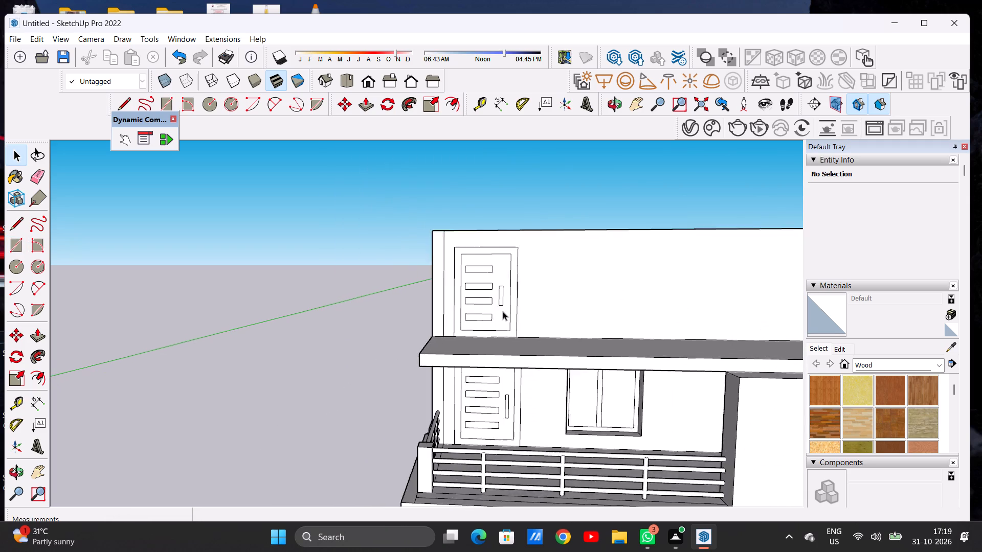
scroll(503, 311, "up", 9)
scroll(502, 305, "down", 1)
scroll(502, 305, "up", 7)
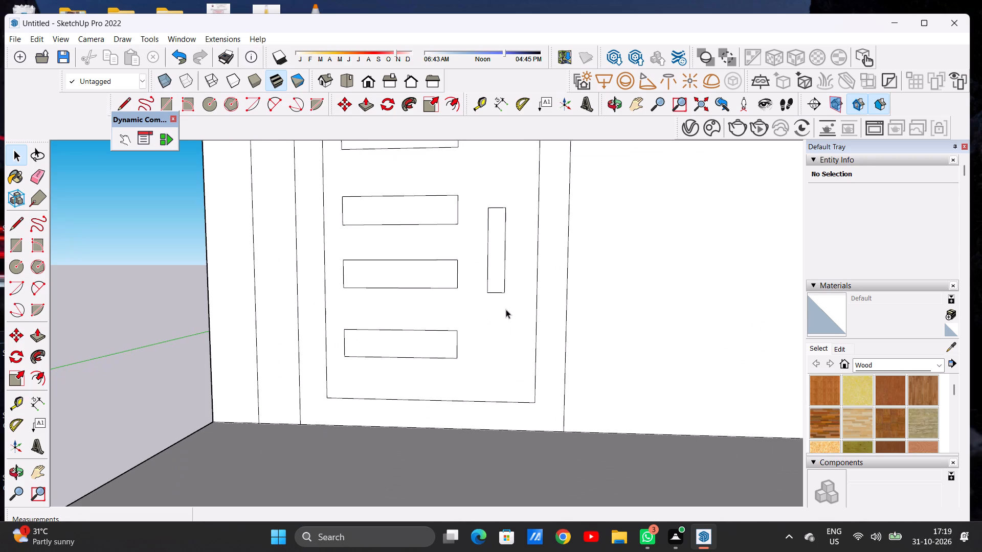
key("r")
left_click(493, 292)
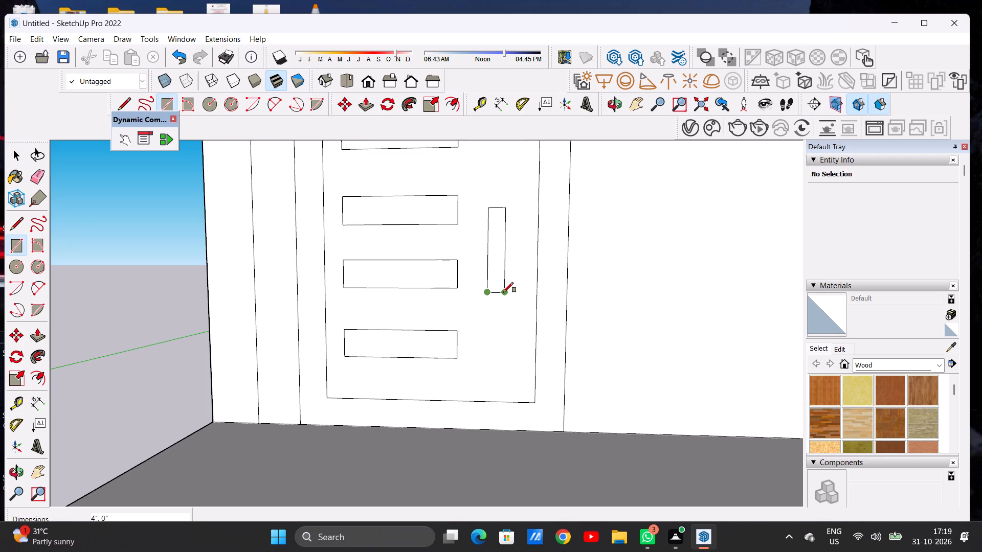
left_click(503, 292)
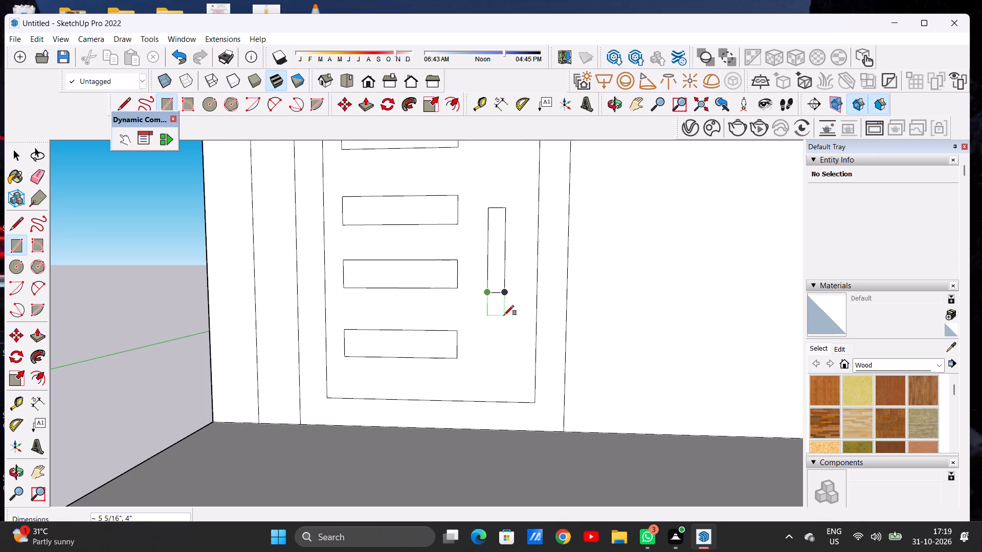
left_click(504, 315)
key("space")
key("e")
left_click_drag(495, 289, 497, 298)
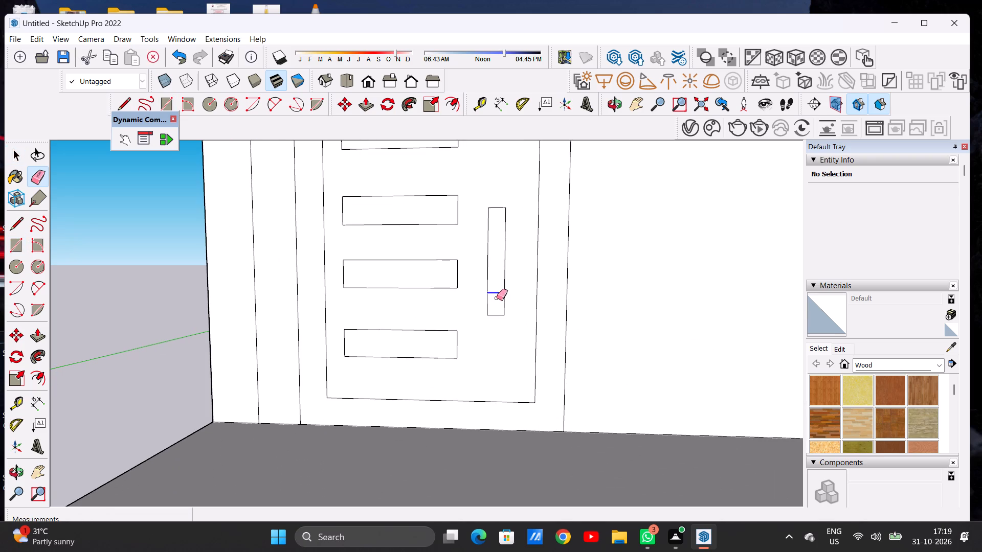
key("space")
Examine the top-storey front wall and its door against the doors and windows of the storeys below.
scroll(498, 304, "down", 13)
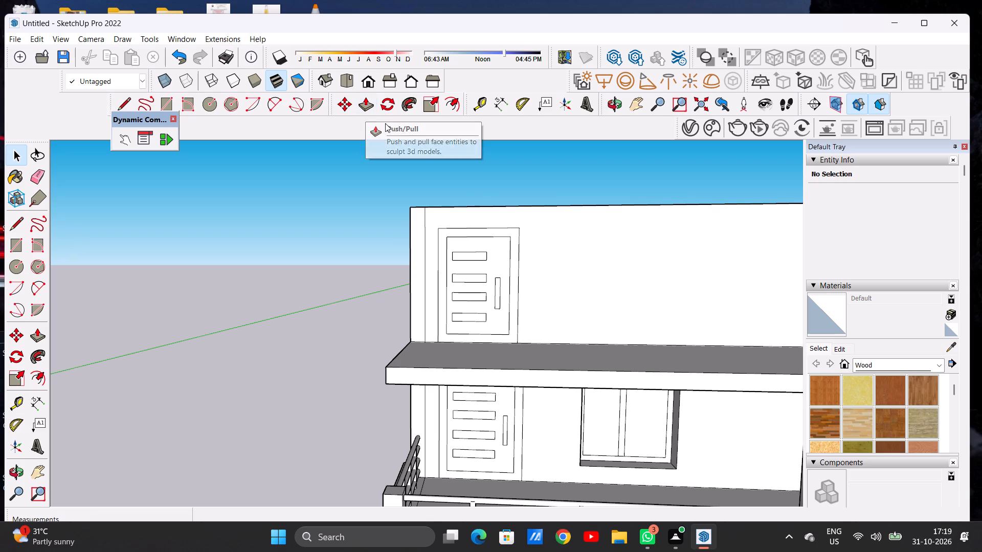
scroll(392, 308, "down", 16)
middle_click(445, 315)
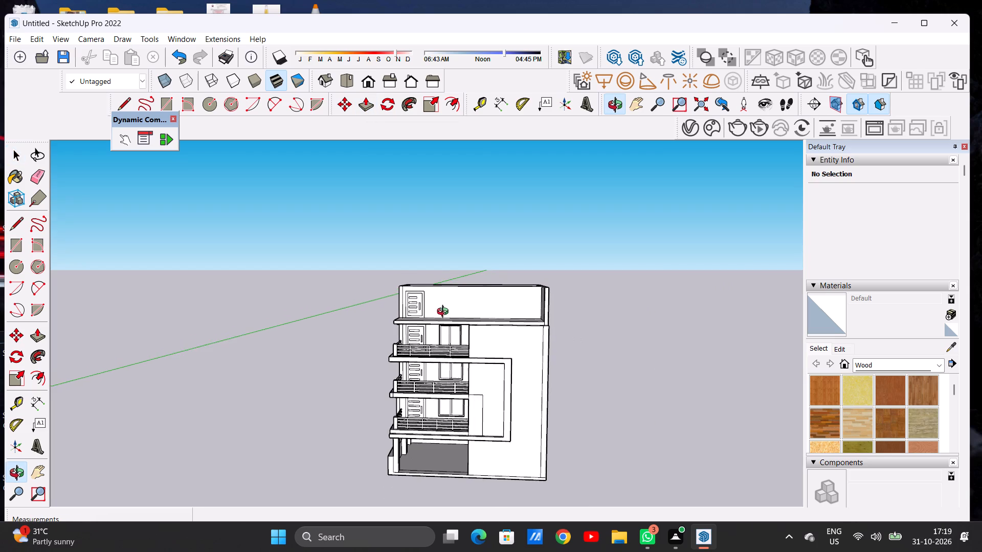
scroll(455, 311, "up", 12)
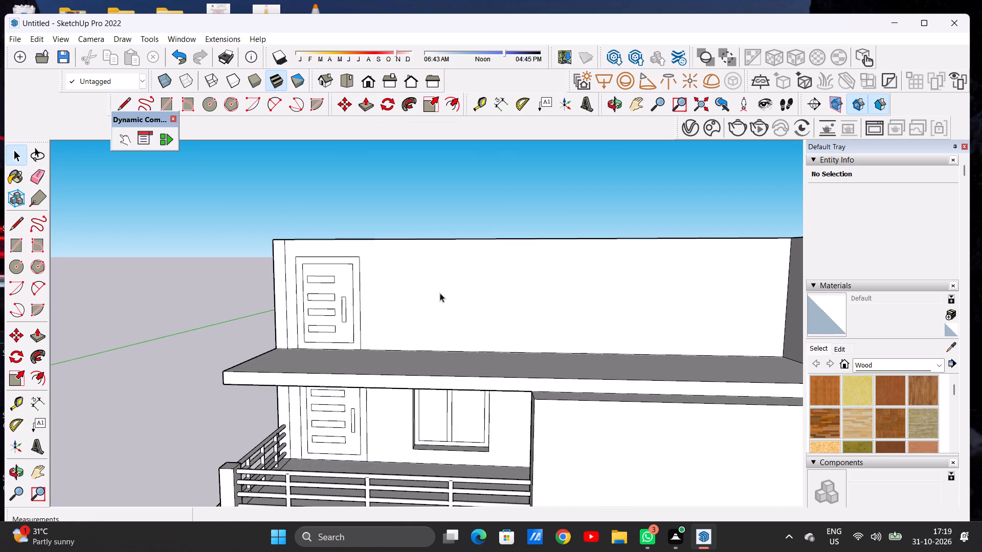
scroll(440, 294, "down", 4)
scroll(443, 299, "up", 1)
scroll(443, 299, "down", 2)
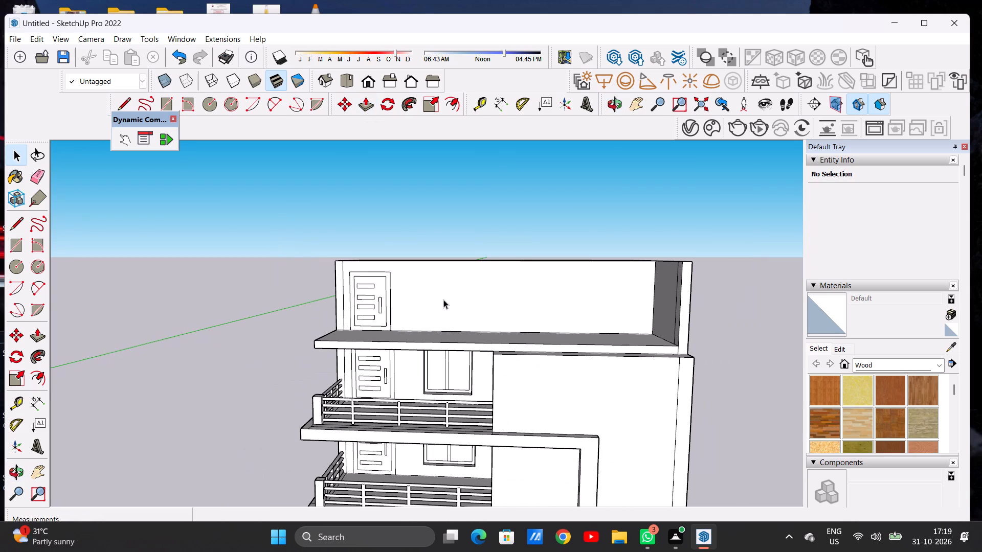
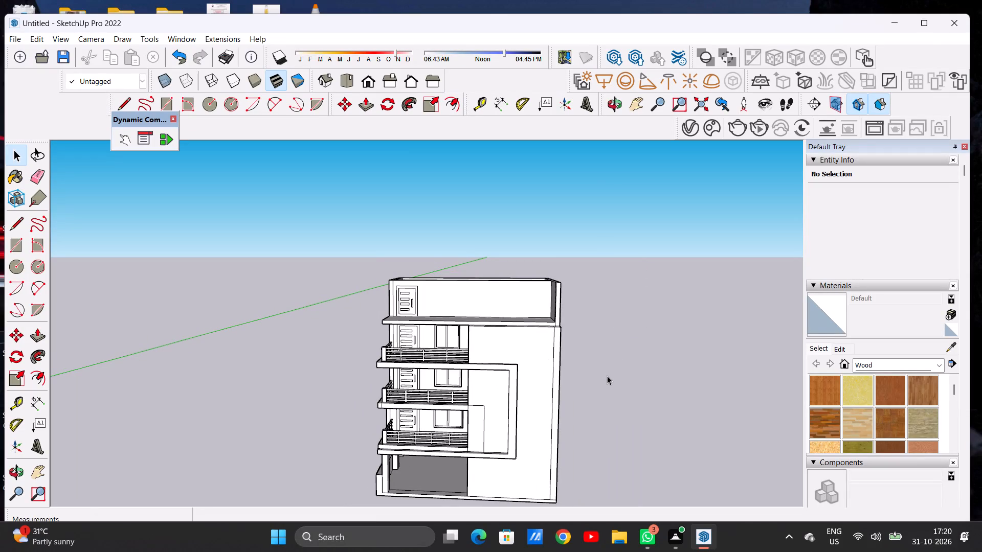
Extrude the top face of the projecting front wall block up 10' to the top of the new storey's walls.
middle_click_drag(566, 371, 534, 480)
scroll(544, 341, "up", 11)
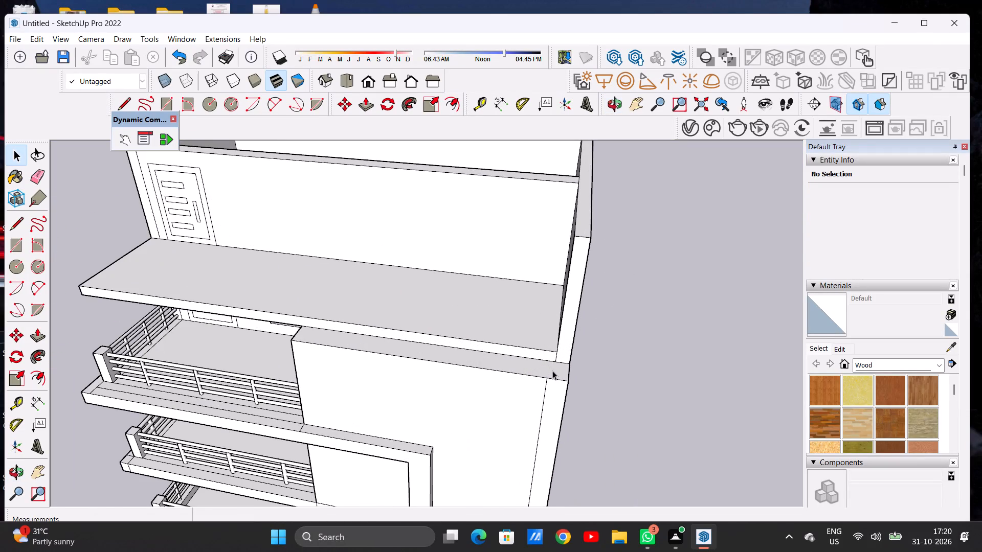
key("p")
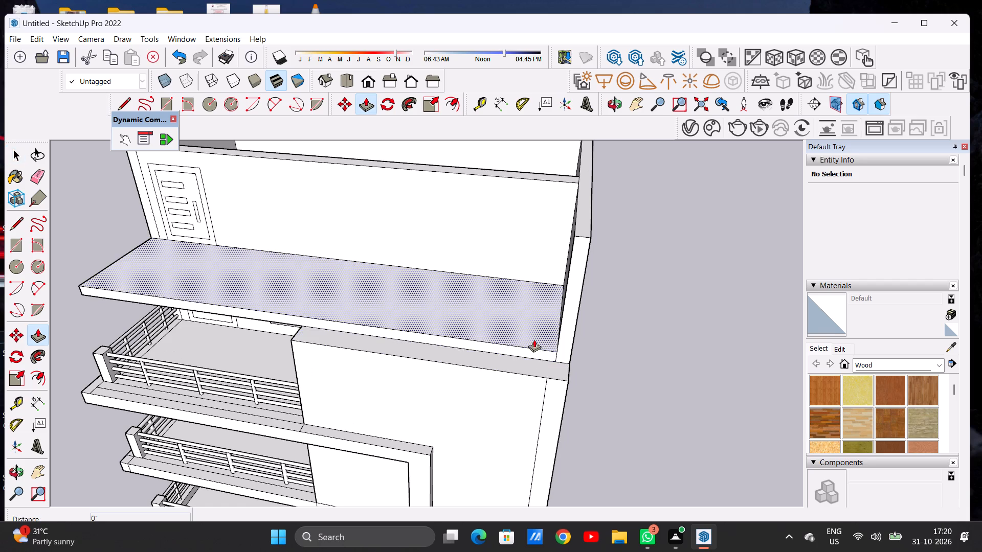
middle_click_drag(543, 373, 556, 396)
scroll(574, 394, "up", 5)
left_click(569, 394)
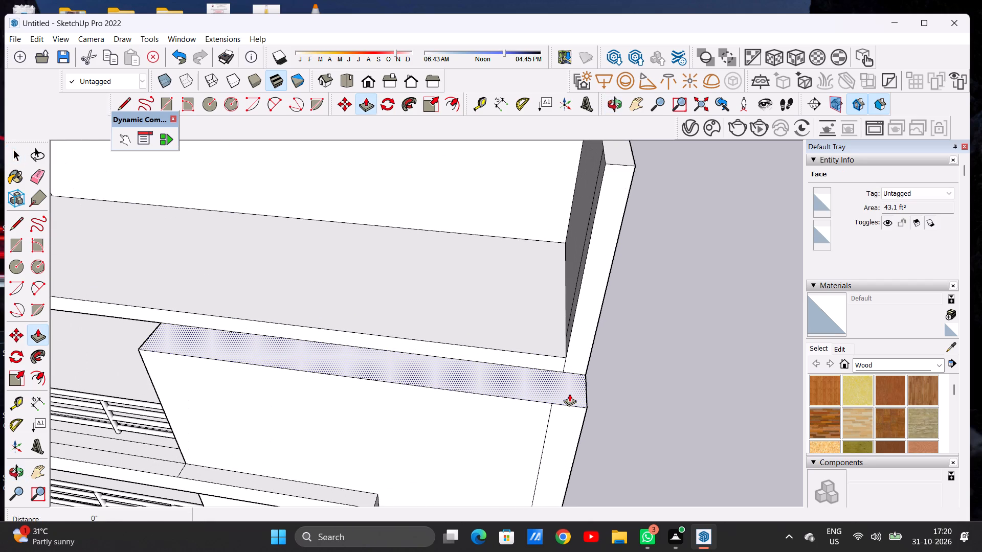
scroll(589, 285, "down", 11)
scroll(604, 239, "up", 5)
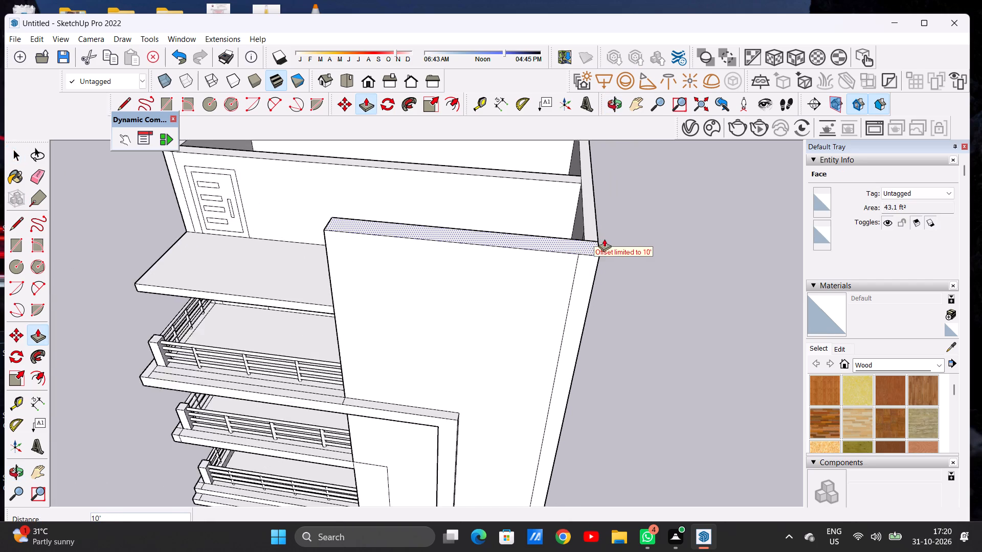
scroll(604, 239, "up", 5)
scroll(605, 243, "down", 1)
left_click(586, 243)
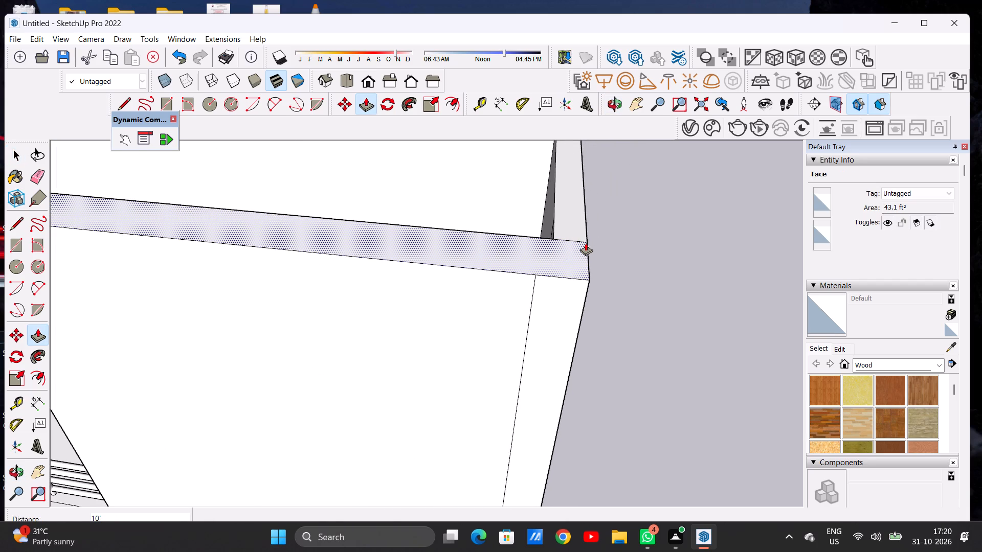
key("space")
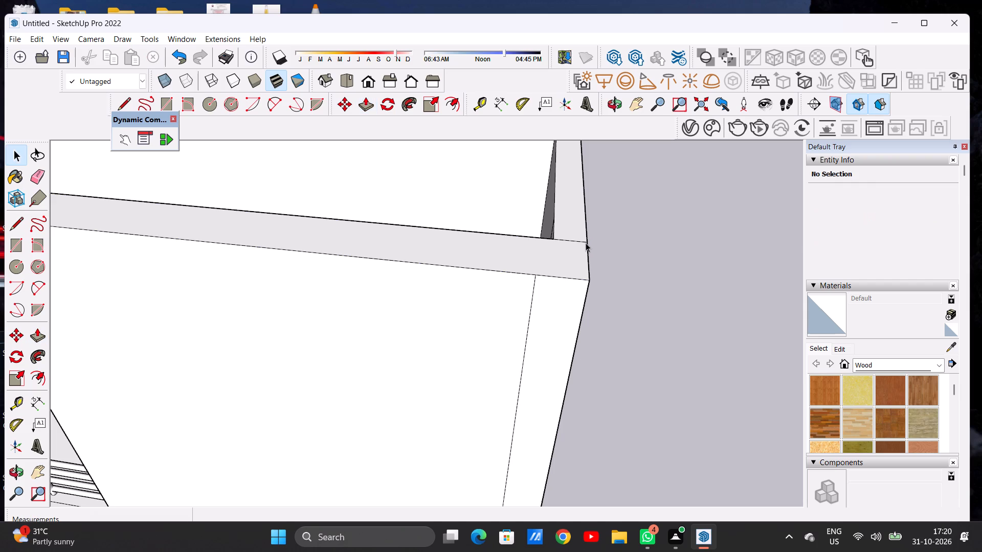
Draw a window rectangle about 6' 4" by 6' 4" on the top-storey front wall beside the door.
scroll(586, 243, "down", 20)
scroll(586, 243, "down", 7)
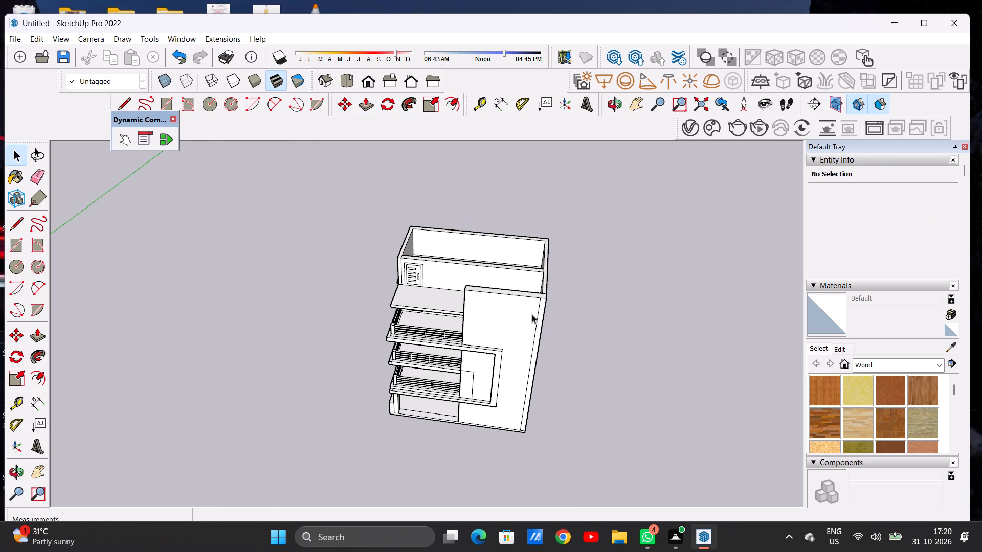
middle_click_drag(510, 322, 543, 239)
scroll(470, 272, "up", 4)
middle_click_drag(460, 273, 460, 252)
scroll(463, 267, "up", 5)
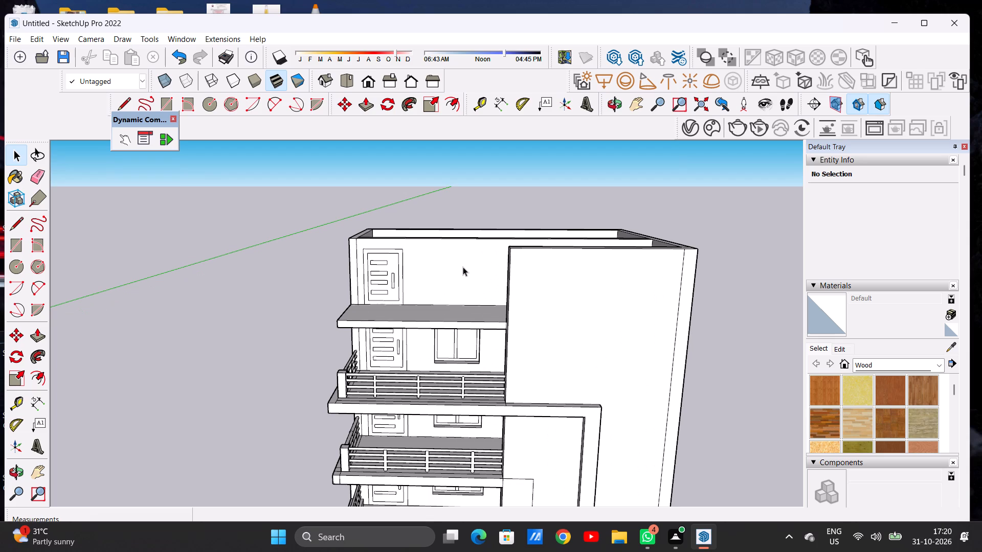
key("r")
scroll(463, 269, "down", 3)
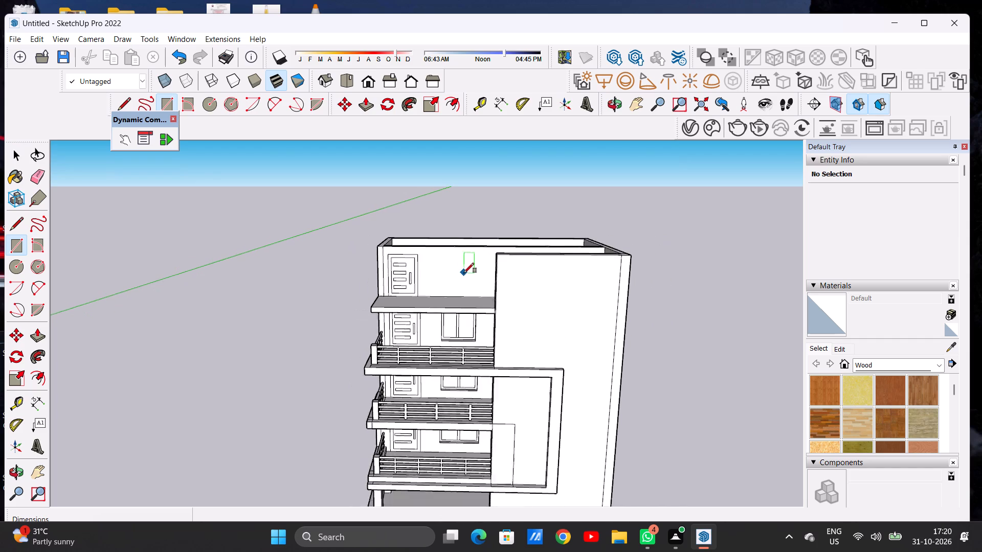
scroll(464, 273, "down", 1)
middle_click_drag(458, 284, 460, 264)
scroll(454, 273, "up", 4)
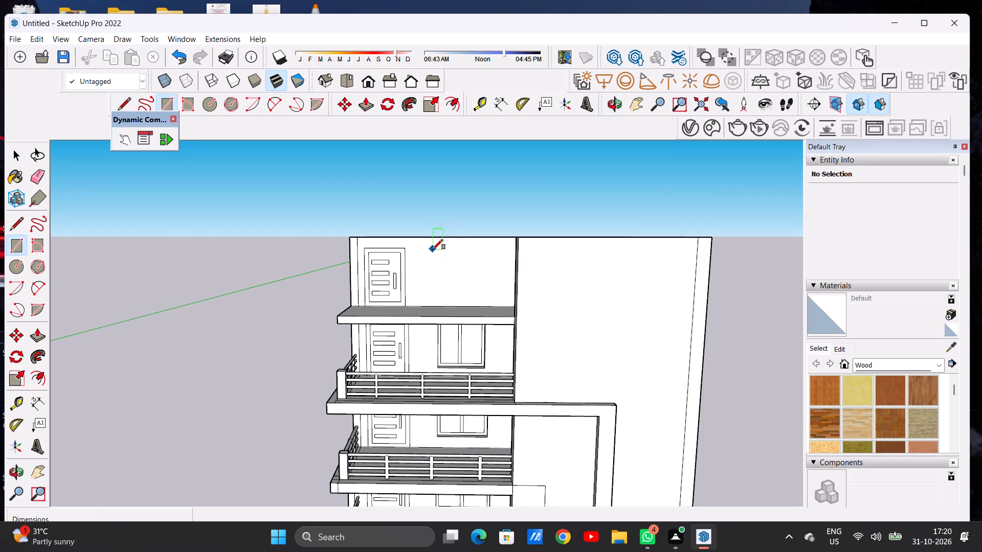
left_click(434, 249)
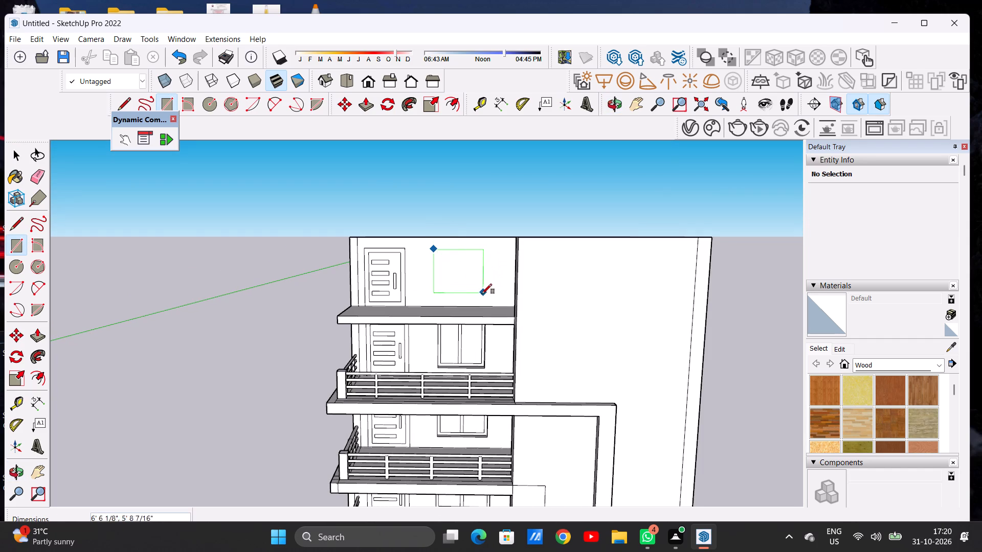
left_click(481, 294)
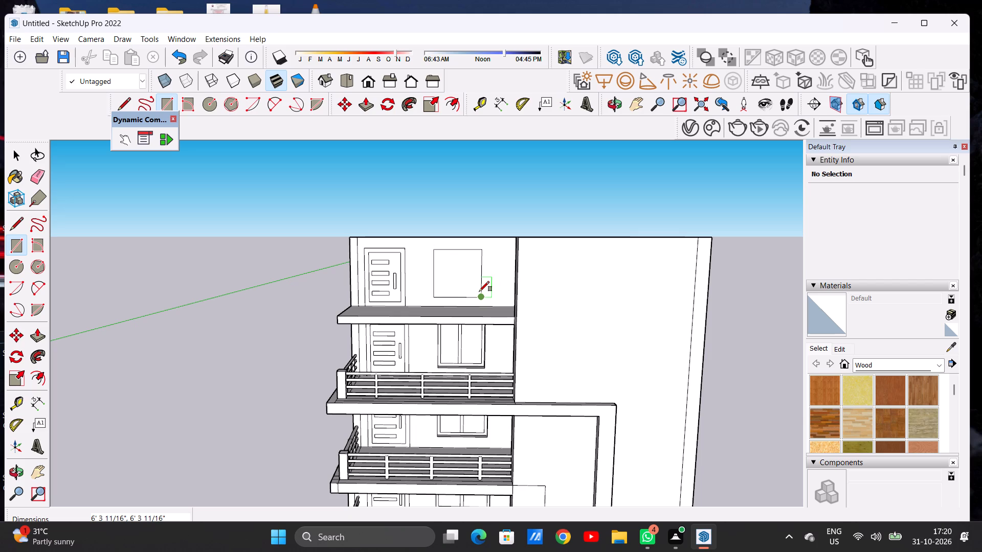
key("space")
Push the top-storey window face about 1' into the wall to form a recess.
scroll(479, 291, "down", 5)
middle_click_drag(445, 256, 440, 336)
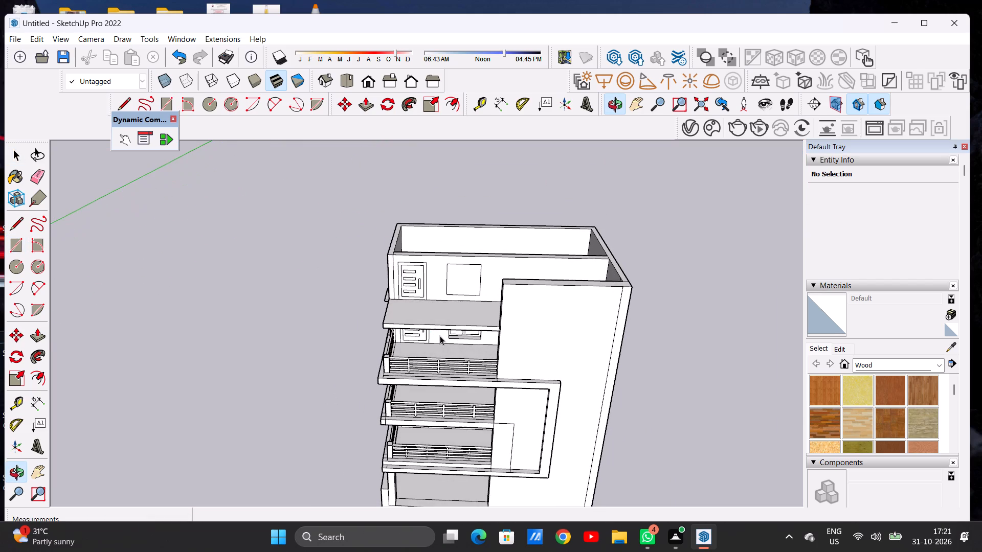
scroll(474, 271, "up", 2)
scroll(474, 271, "down", 1)
scroll(474, 271, "up", 8)
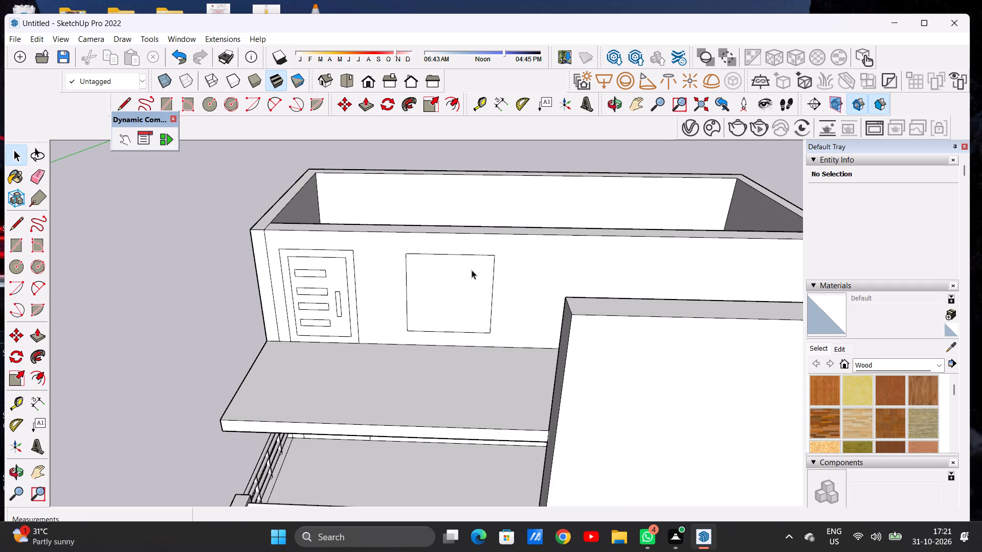
key("p")
scroll(450, 269, "down", 5)
scroll(456, 278, "up", 4)
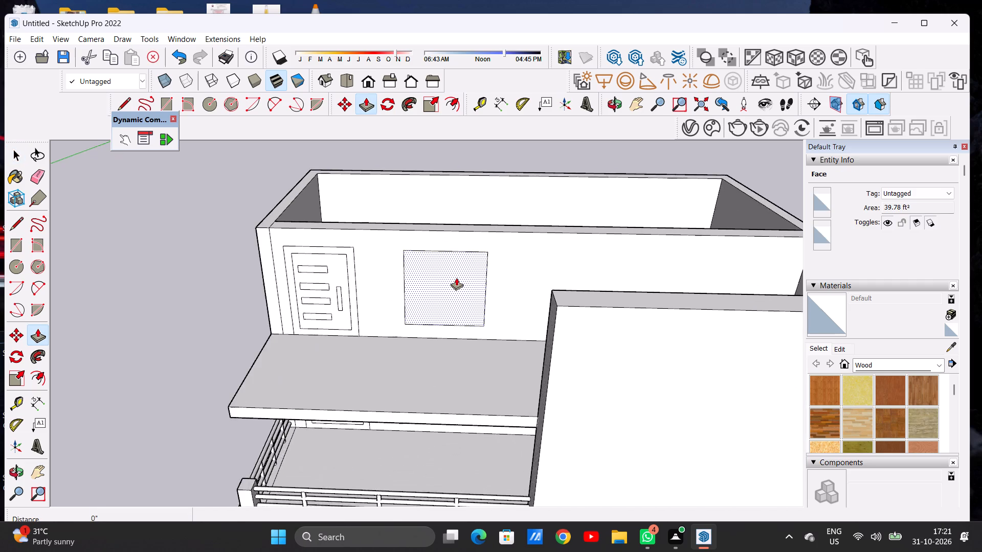
scroll(456, 278, "up", 7)
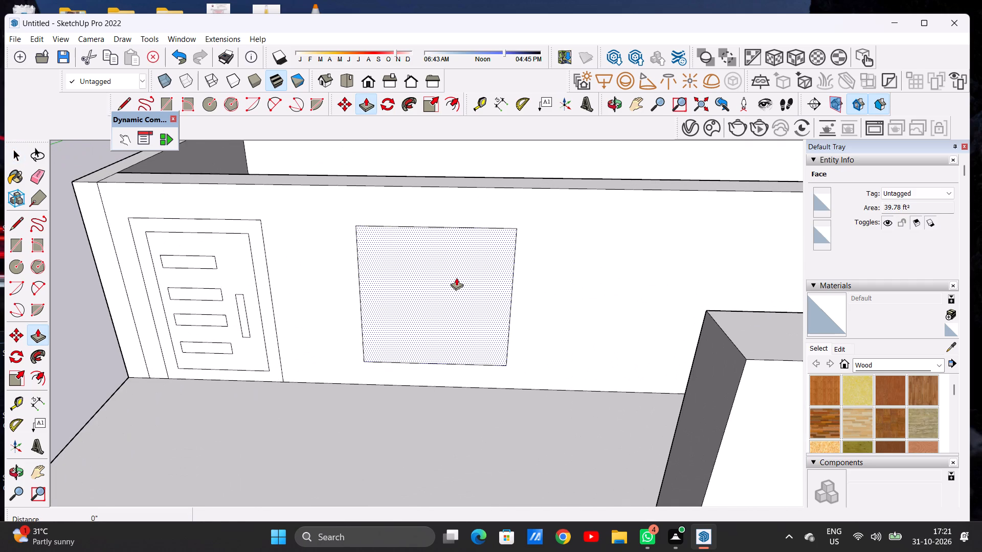
left_click(456, 278)
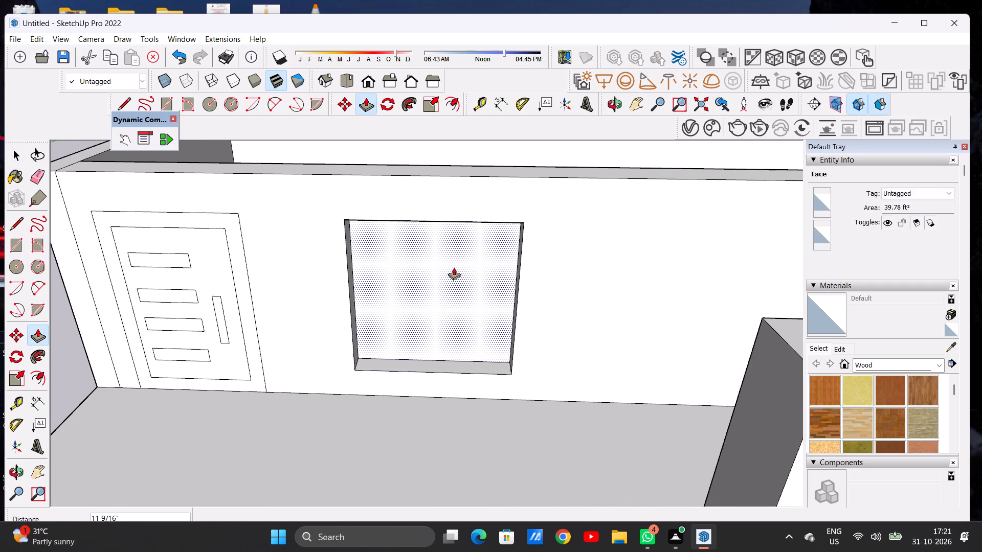
left_click(454, 267)
key("space")
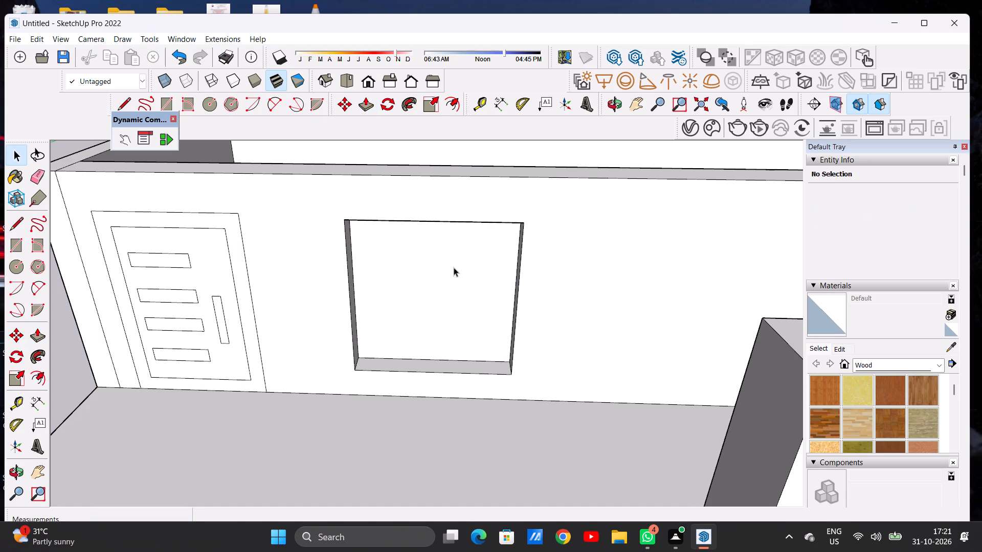
Offset the recessed window face's outline inward by about 5" to form the window frame.
scroll(454, 267, "down", 8)
middle_click_drag(425, 313, 418, 222)
scroll(455, 226, "up", 9)
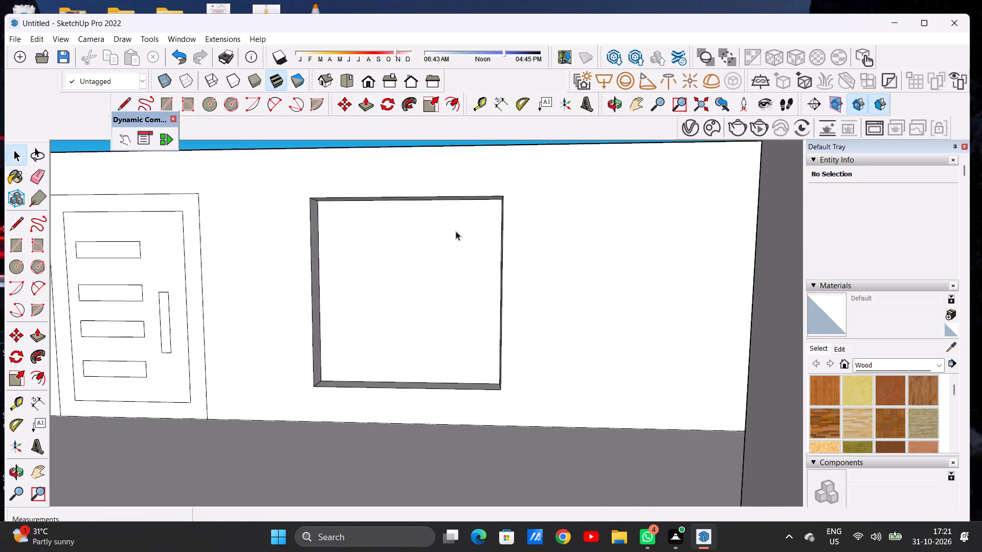
type("OF")
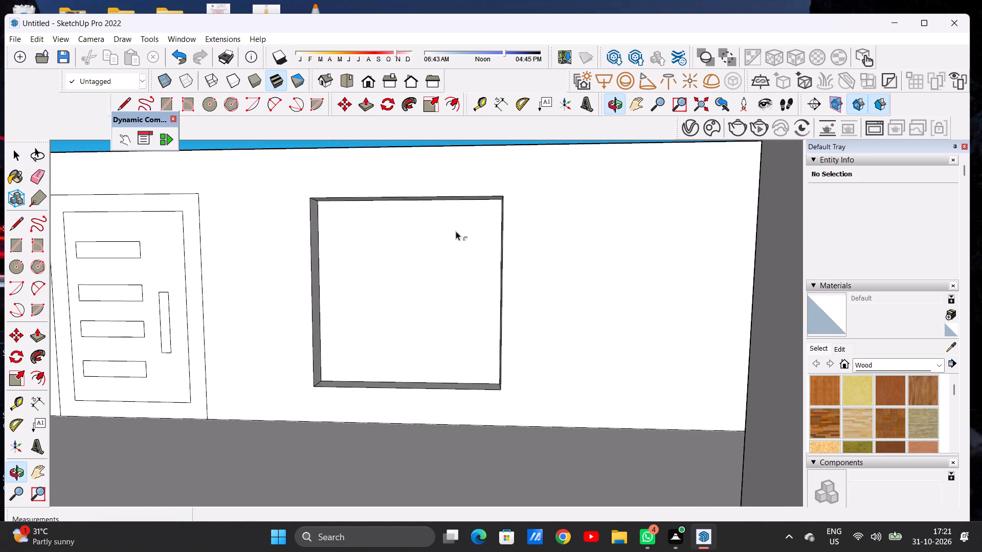
middle_click_drag(456, 231, 450, 271)
middle_click_drag(449, 268, 450, 252)
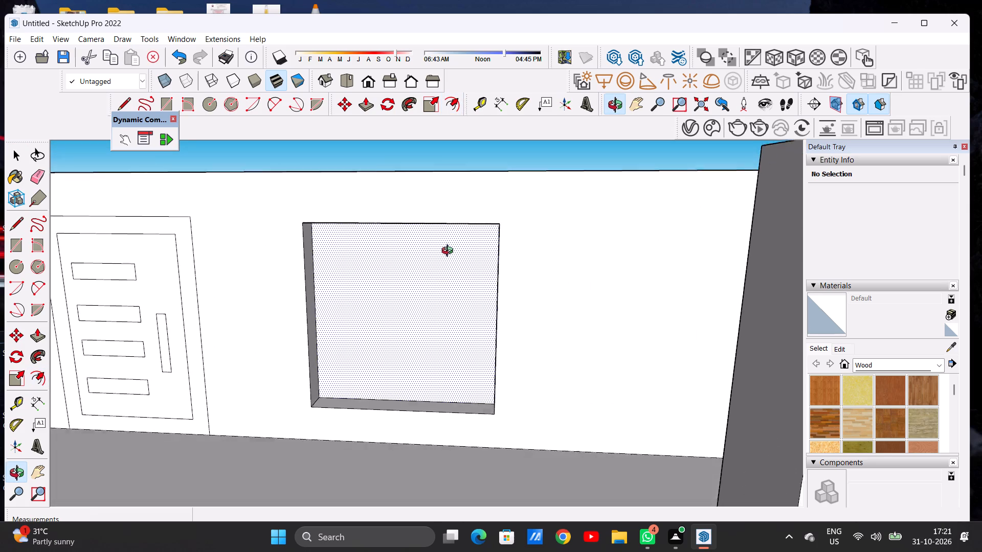
middle_click_drag(450, 252, 453, 241)
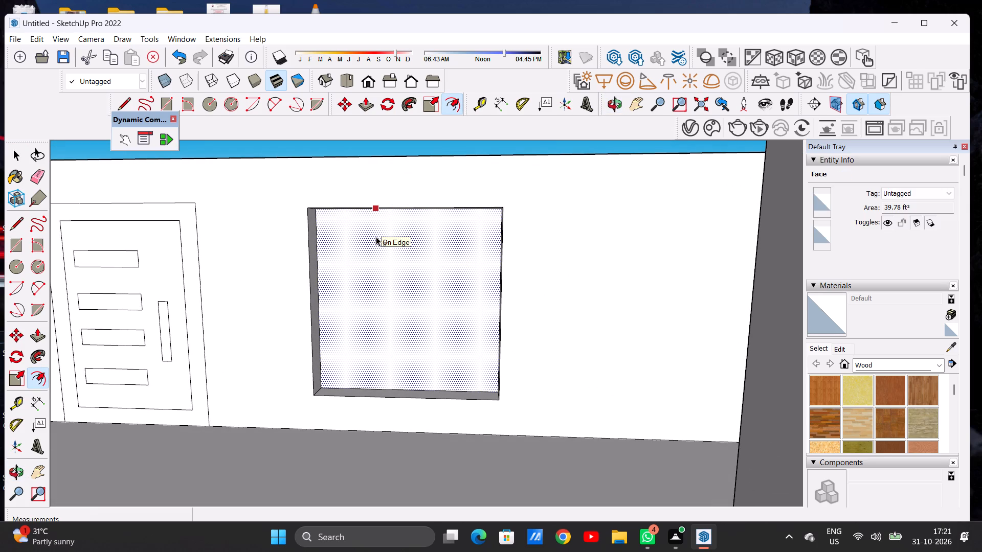
left_click(376, 237)
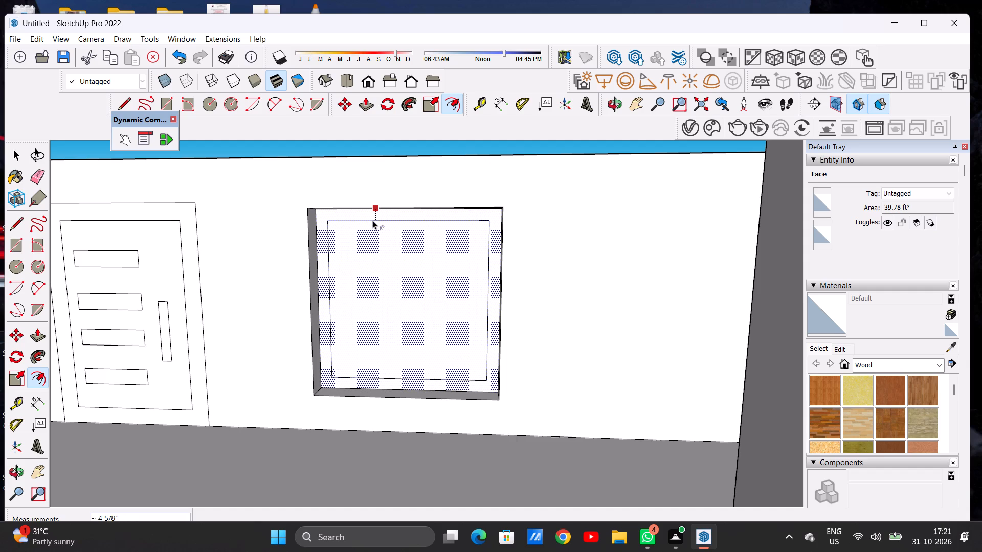
left_click(372, 222)
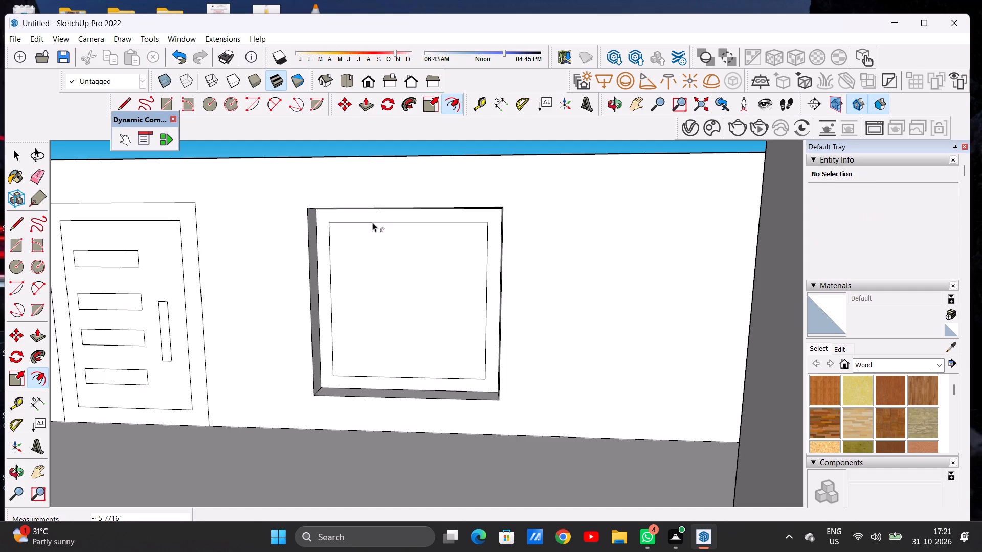
key("space")
Draw two closely spaced vertical lines about 5' 5" long down the middle of the window's inner rectangle to form a central mullion.
scroll(464, 220, "down", 12)
scroll(449, 236, "up", 10)
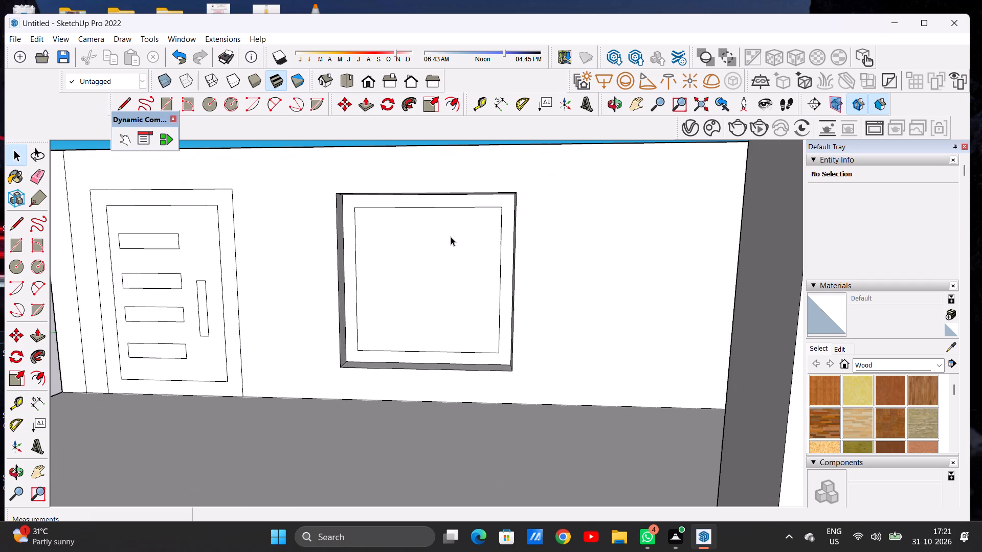
key("l")
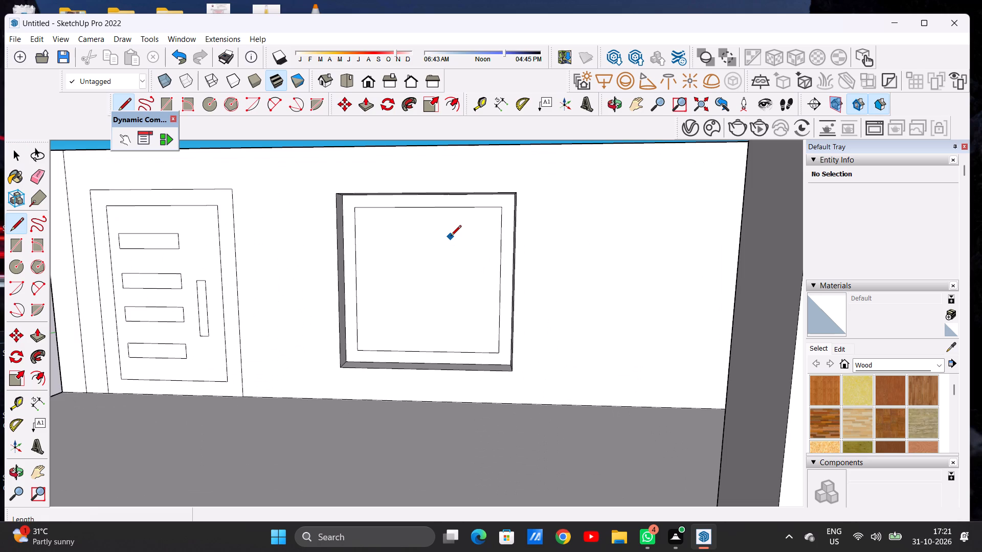
left_click(419, 210)
left_click(417, 351)
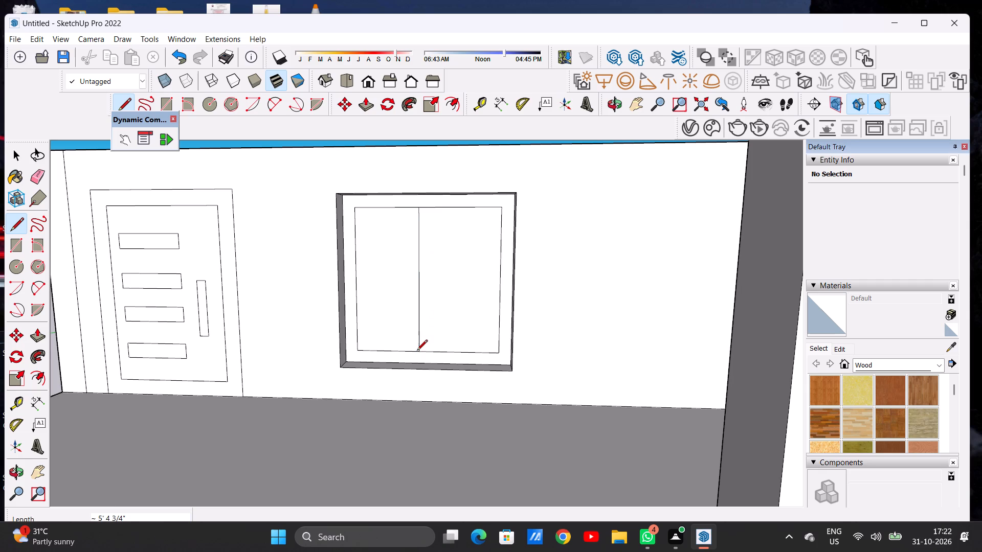
left_click(433, 208)
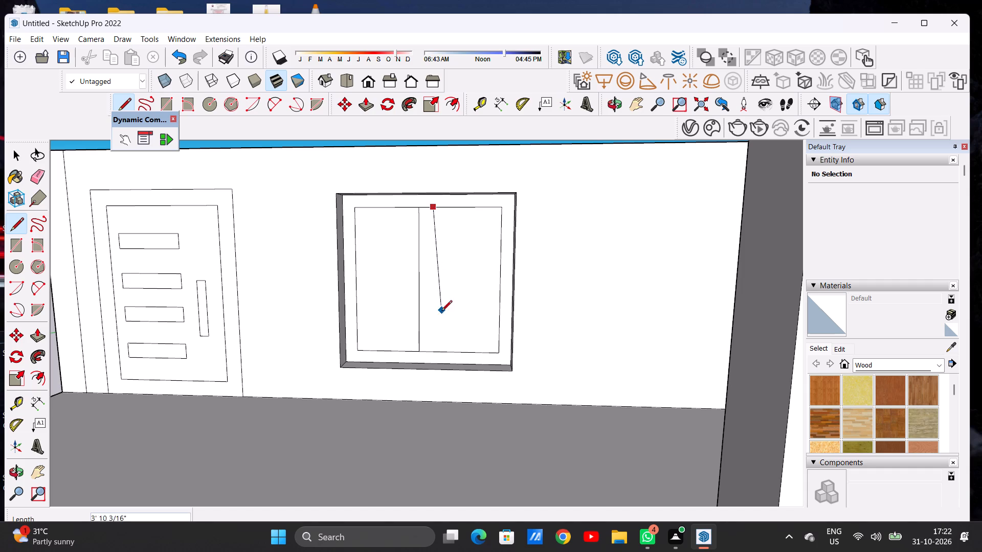
left_click(433, 350)
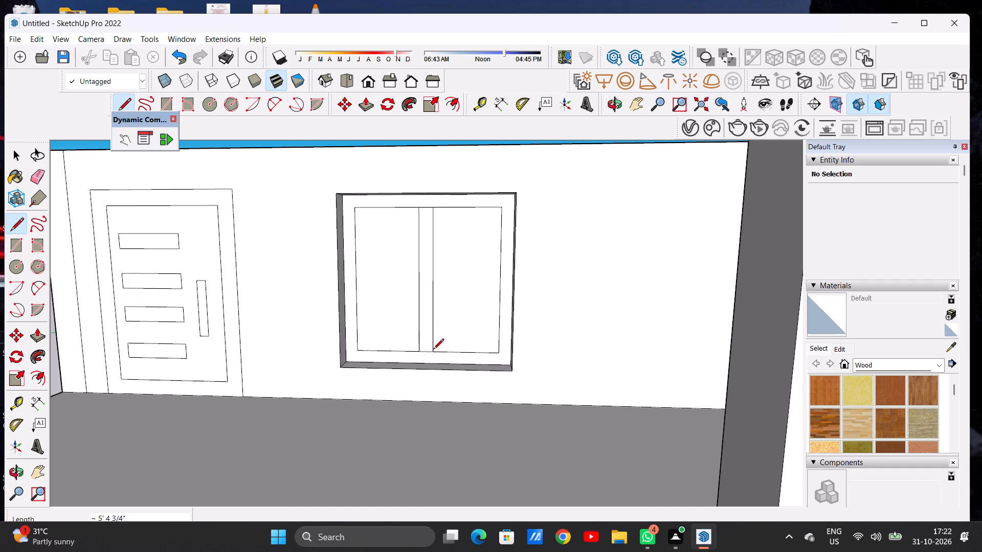
key("space")
scroll(433, 350, "down", 7)
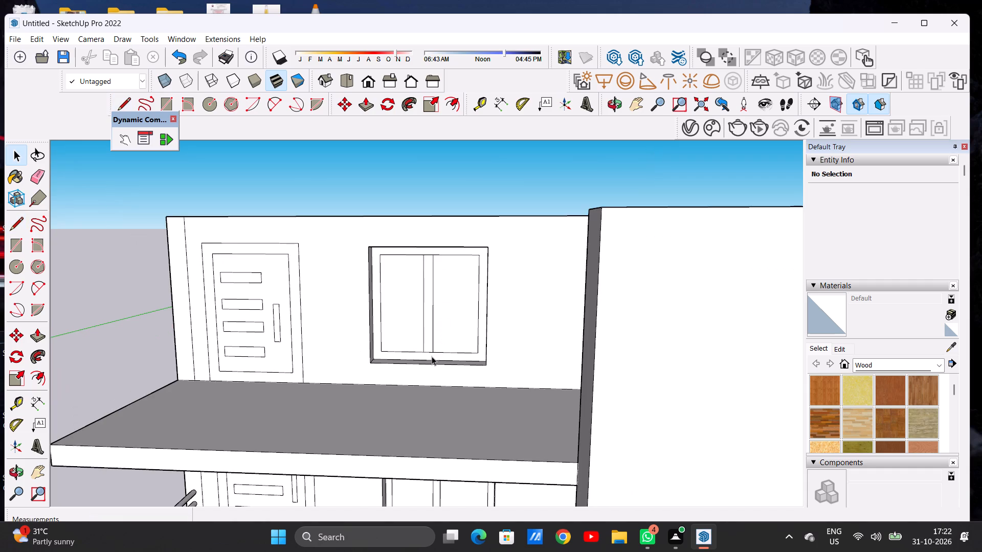
Examine the finished top-storey window and door up close and against the storeys below on the front facade.
middle_click_drag(432, 354, 453, 343)
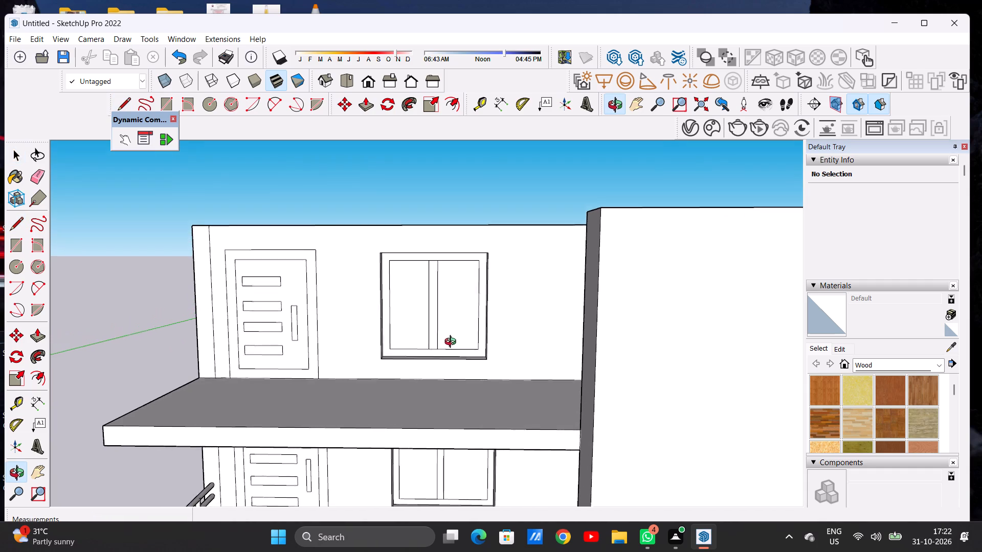
middle_click_drag(453, 343, 456, 343)
scroll(457, 343, "down", 3)
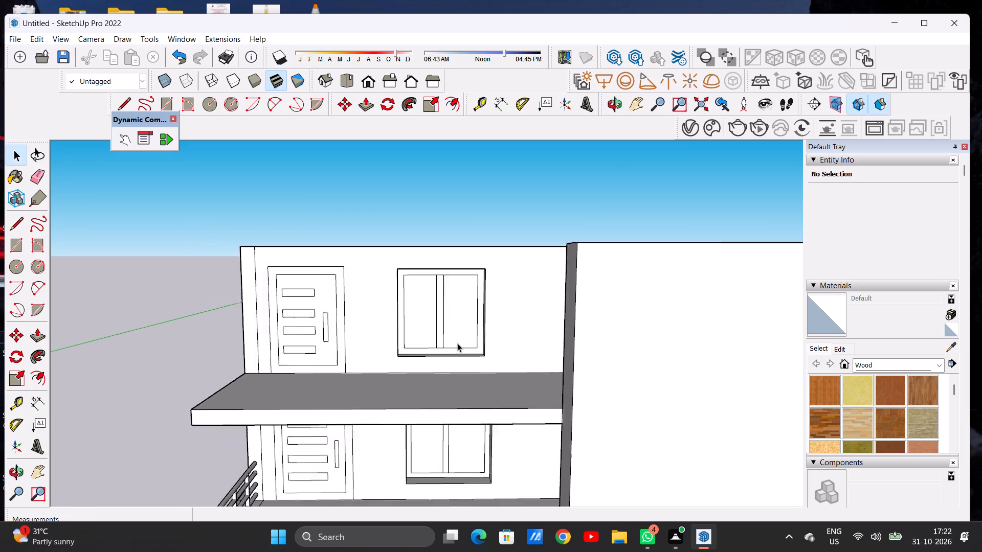
scroll(457, 343, "down", 13)
scroll(470, 359, "up", 13)
scroll(457, 297, "down", 2)
scroll(457, 297, "up", 3)
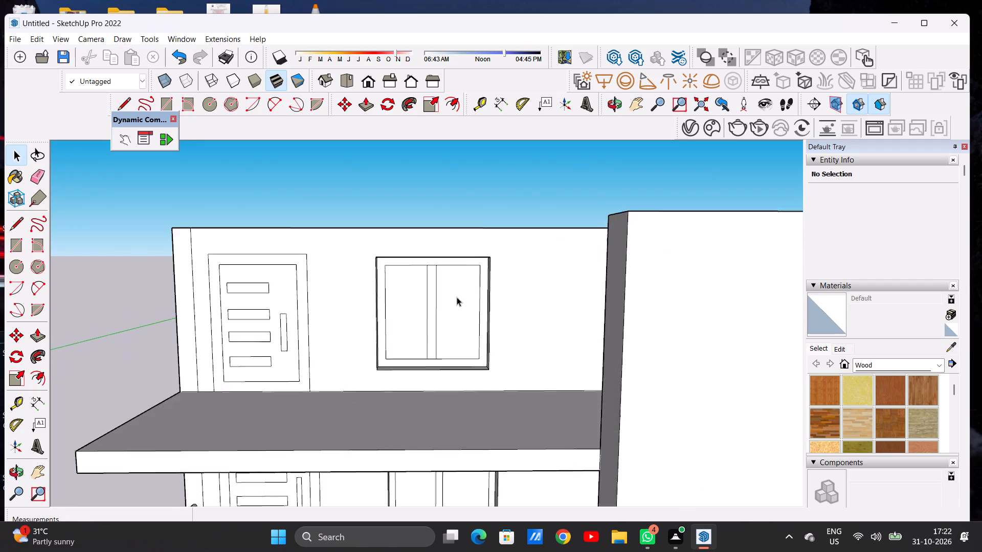
scroll(457, 297, "up", 6)
middle_click_drag(439, 307, 416, 297)
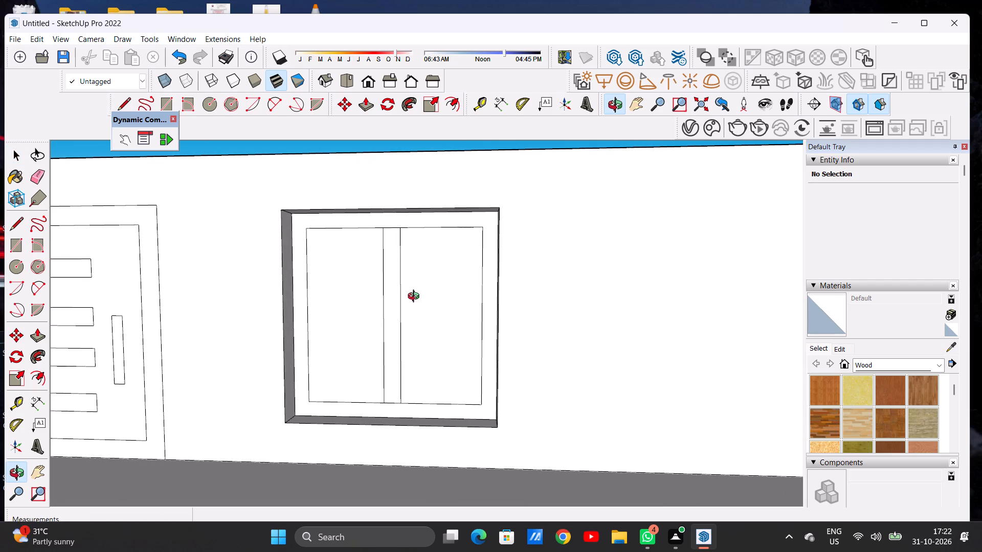
middle_click_drag(416, 297, 416, 297)
scroll(417, 306, "down", 1)
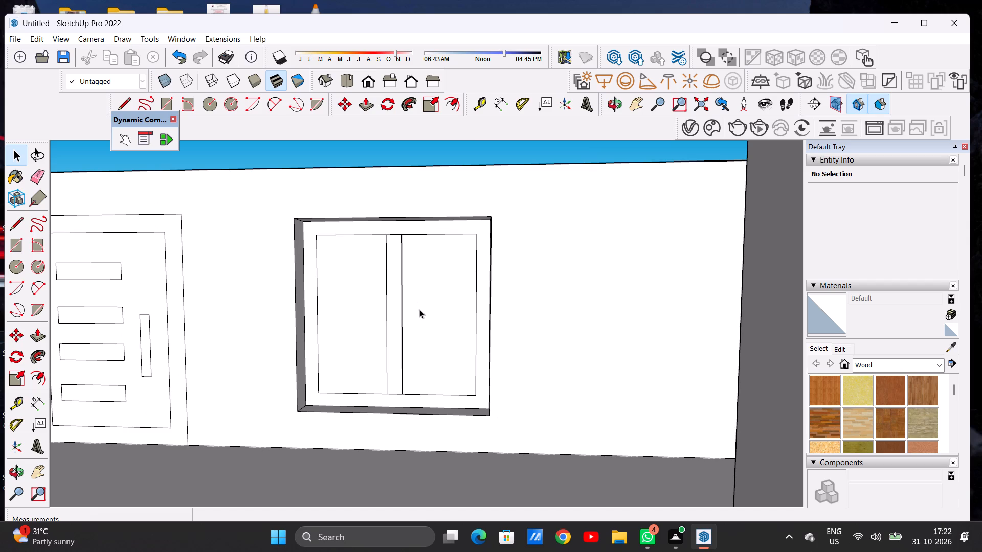
scroll(419, 309, "down", 10)
middle_click(416, 323)
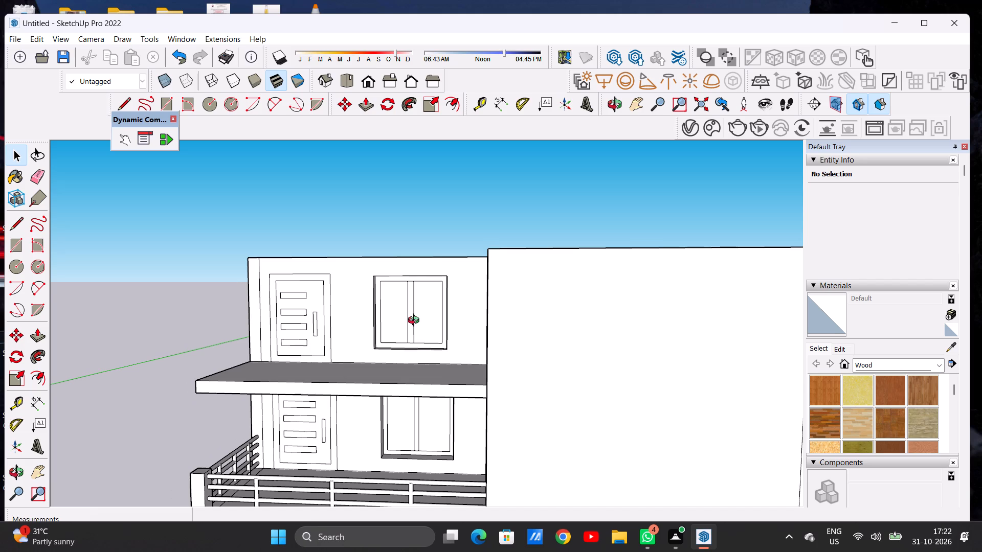
scroll(421, 311, "down", 6)
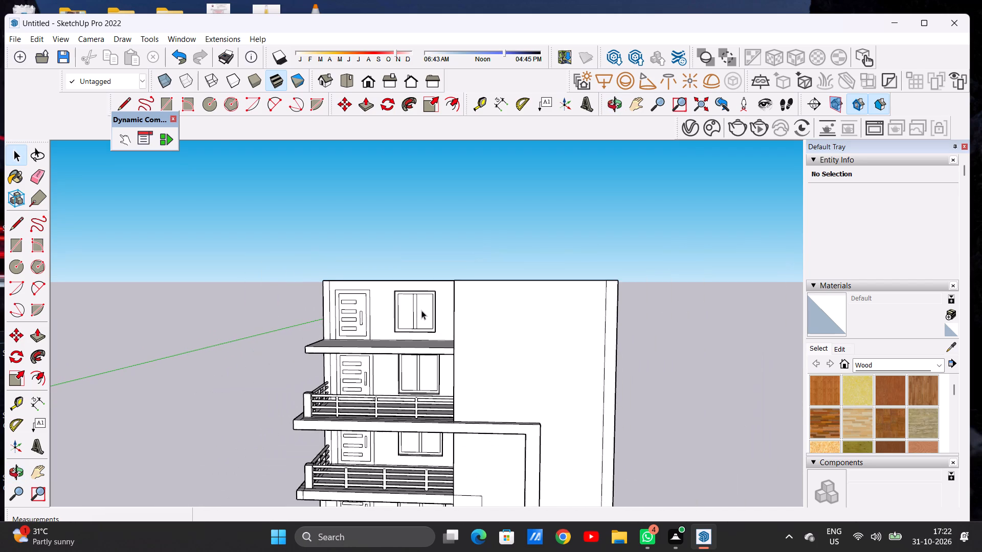
middle_click_drag(359, 314, 388, 348)
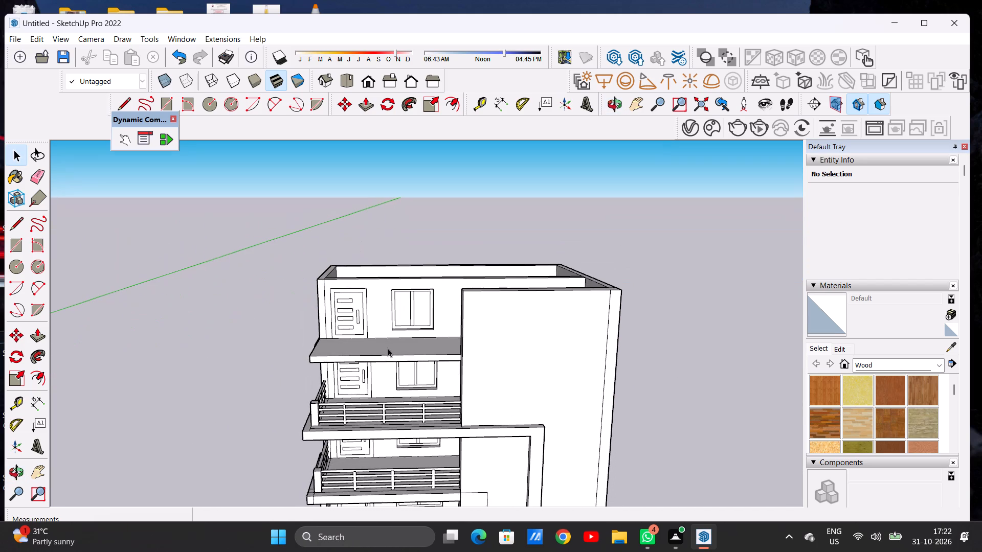
scroll(471, 334, "down", 3)
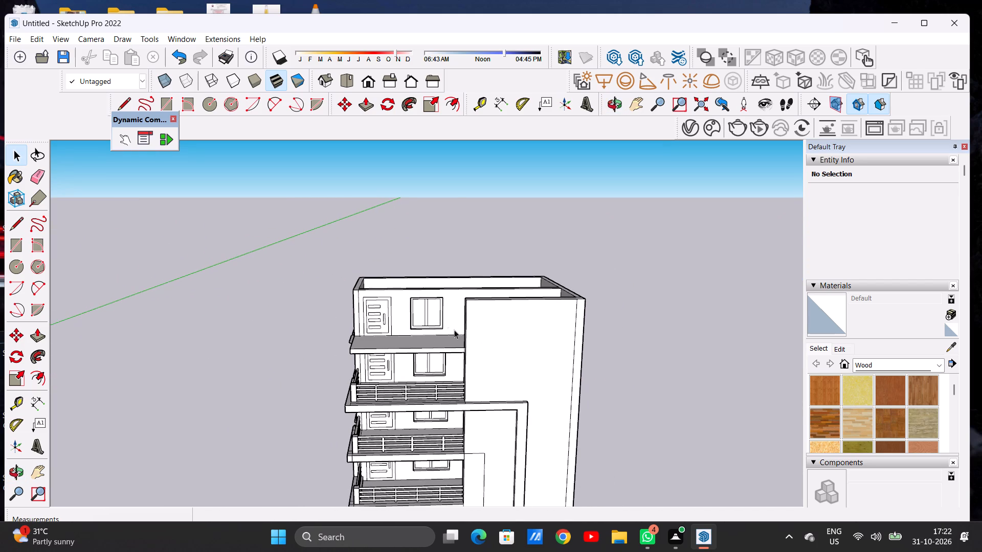
scroll(425, 306, "down", 5)
middle_click_drag(448, 360, 444, 330)
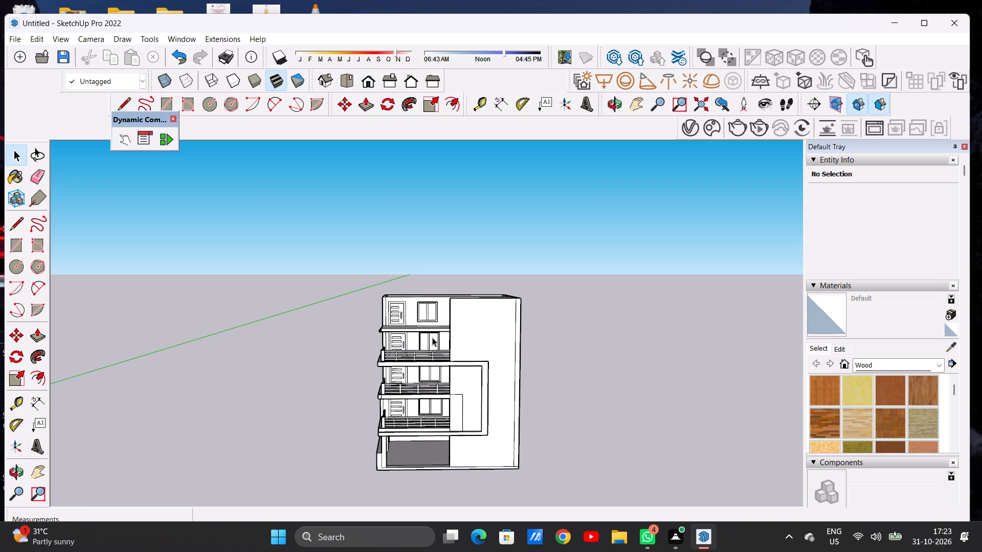
scroll(425, 337, "down", 5)
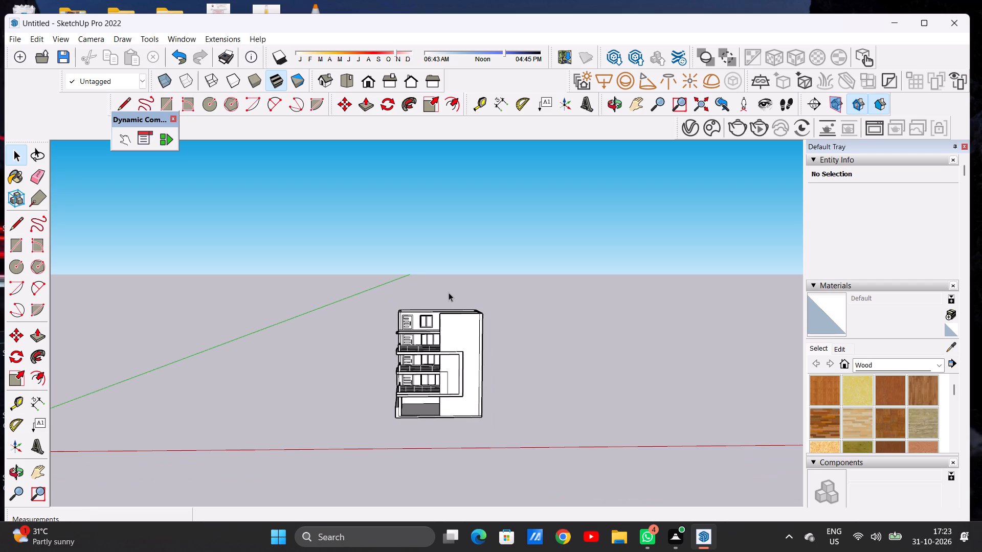
Move the top storey's inner floor face with its edges up about 9' 1" to the walls' inner top corner to form the roof.
middle_click_drag(450, 302, 425, 423)
scroll(434, 307, "up", 5)
scroll(434, 307, "down", 1)
scroll(434, 307, "up", 1)
middle_click_drag(438, 300, 378, 315)
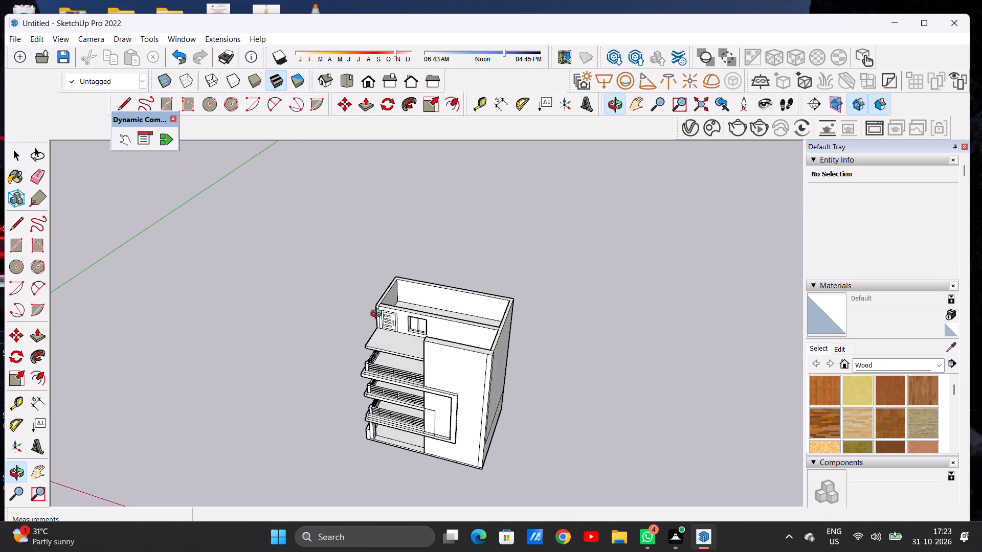
middle_click_drag(378, 315, 367, 355)
scroll(435, 318, "up", 7)
middle_click_drag(438, 308, 389, 343)
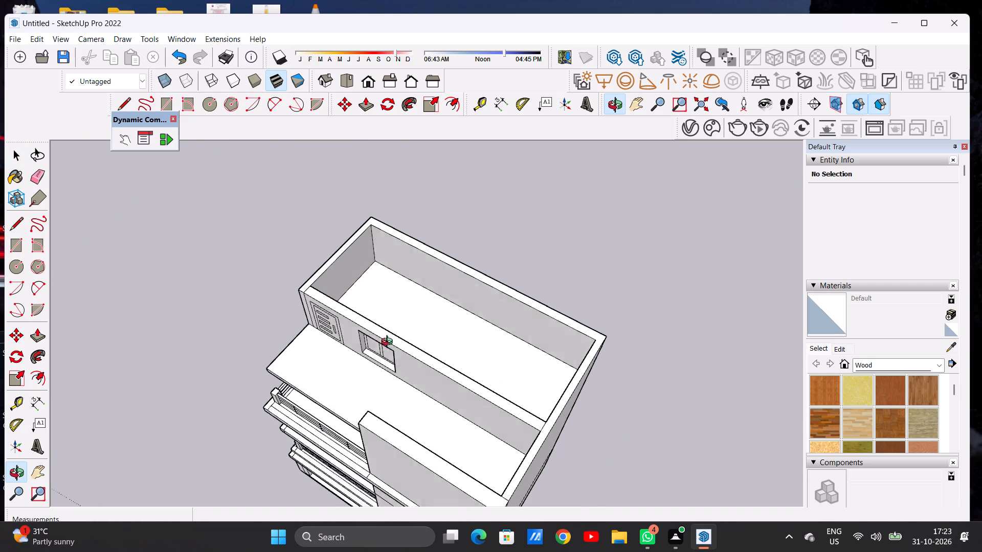
middle_click_drag(389, 343, 384, 353)
scroll(428, 312, "up", 4)
double_click(428, 326)
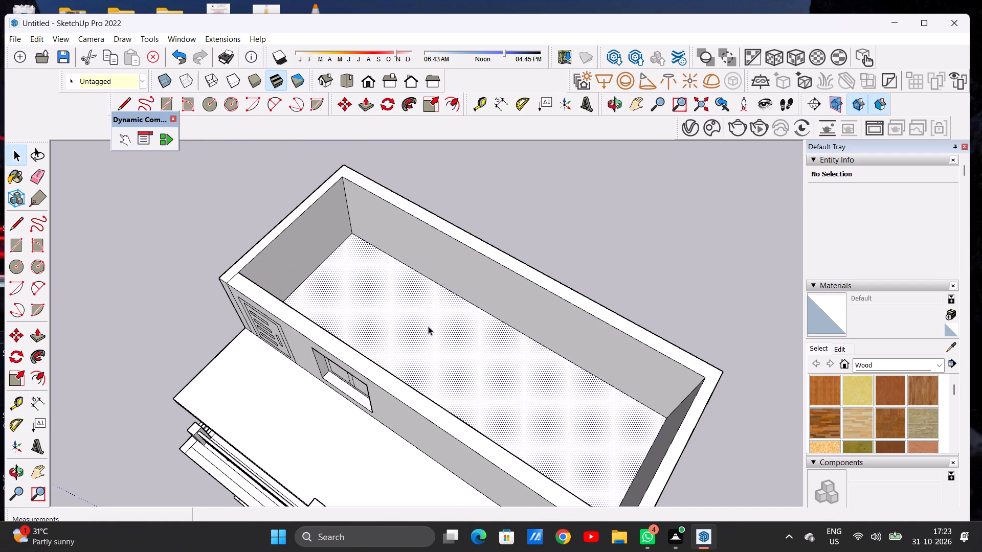
scroll(410, 329, "down", 6)
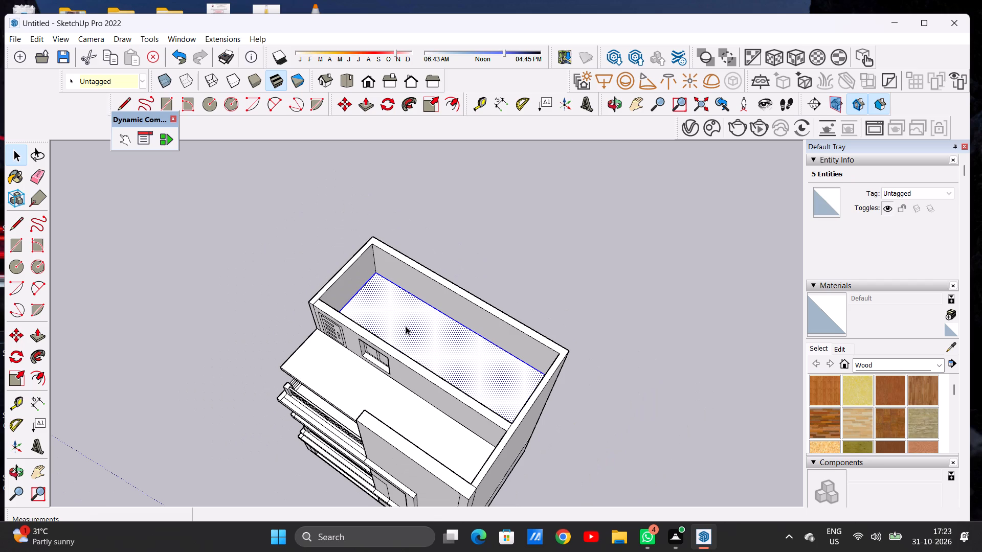
scroll(405, 326, "down", 2)
scroll(387, 281, "up", 5)
scroll(377, 283, "down", 1)
scroll(377, 283, "up", 1)
scroll(377, 283, "down", 1)
scroll(377, 283, "up", 2)
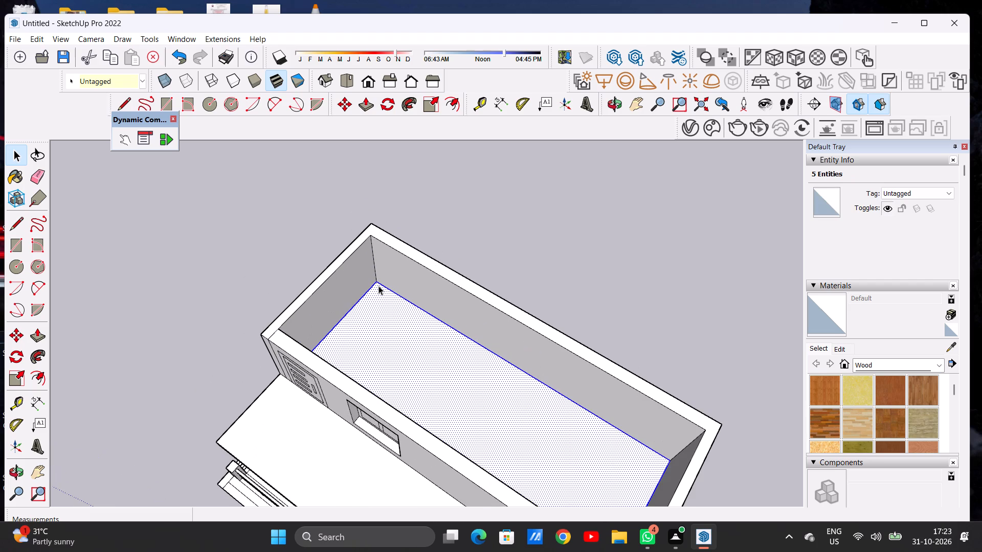
key("m")
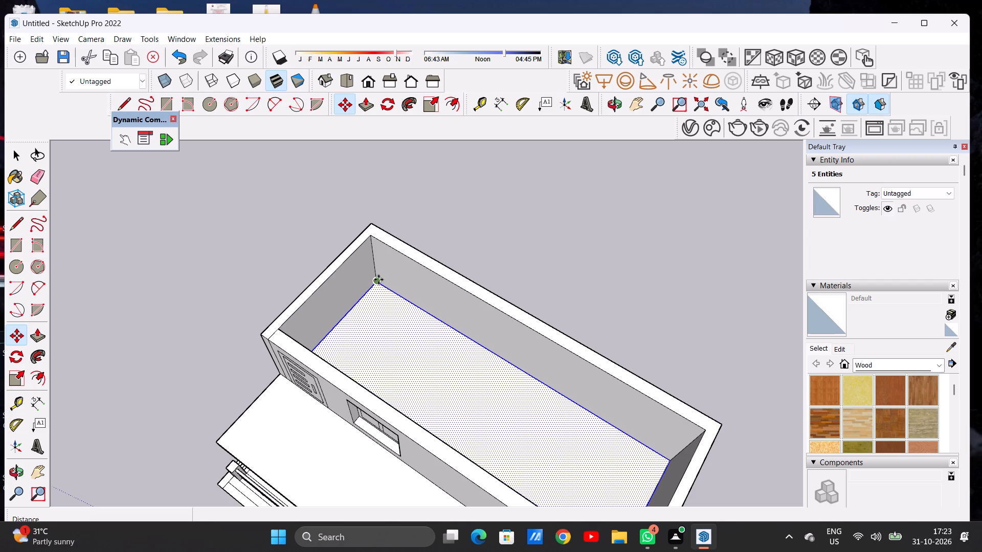
left_click(377, 280)
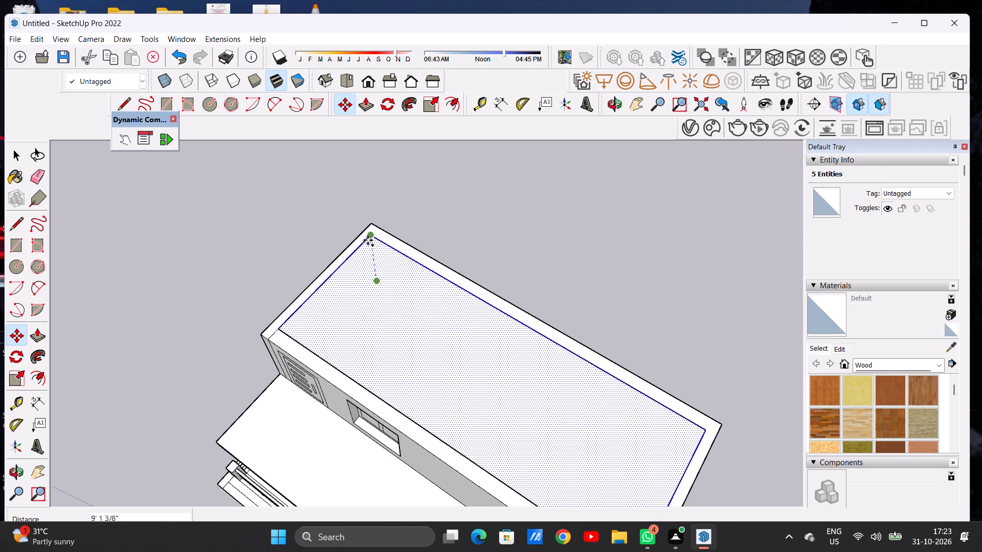
left_click(368, 240)
key("space")
left_click(462, 227)
Inspect the roofed top storey and the whole building from above and from the front.
scroll(451, 321, "down", 5)
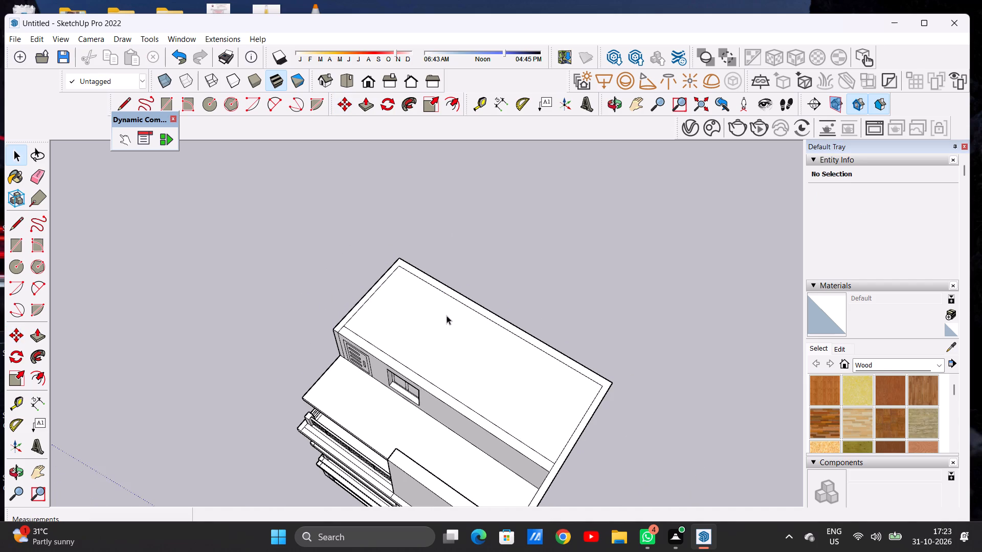
scroll(445, 311, "down", 4)
middle_click_drag(456, 375, 478, 298)
scroll(479, 323, "down", 4)
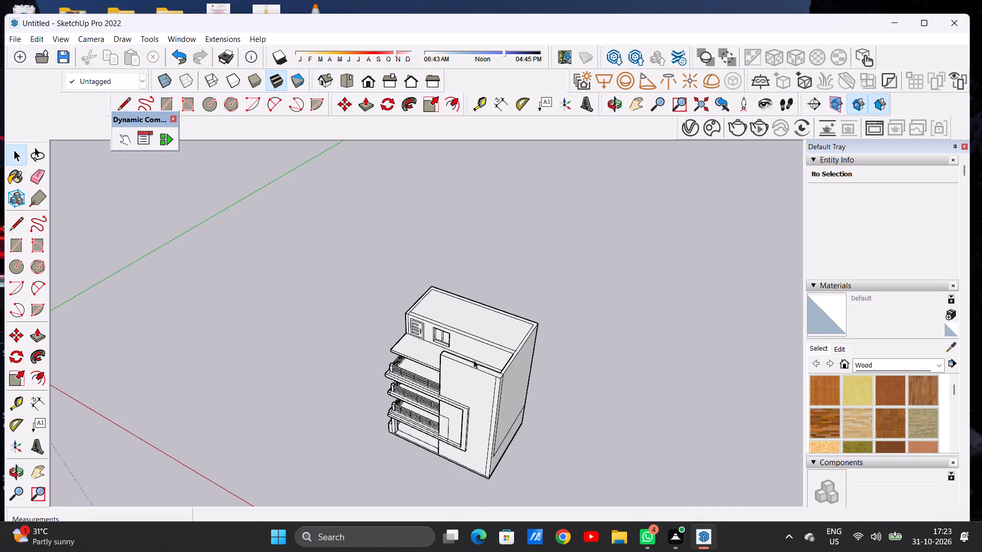
scroll(474, 360, "down", 1)
middle_click_drag(470, 354, 473, 274)
scroll(480, 315, "up", 9)
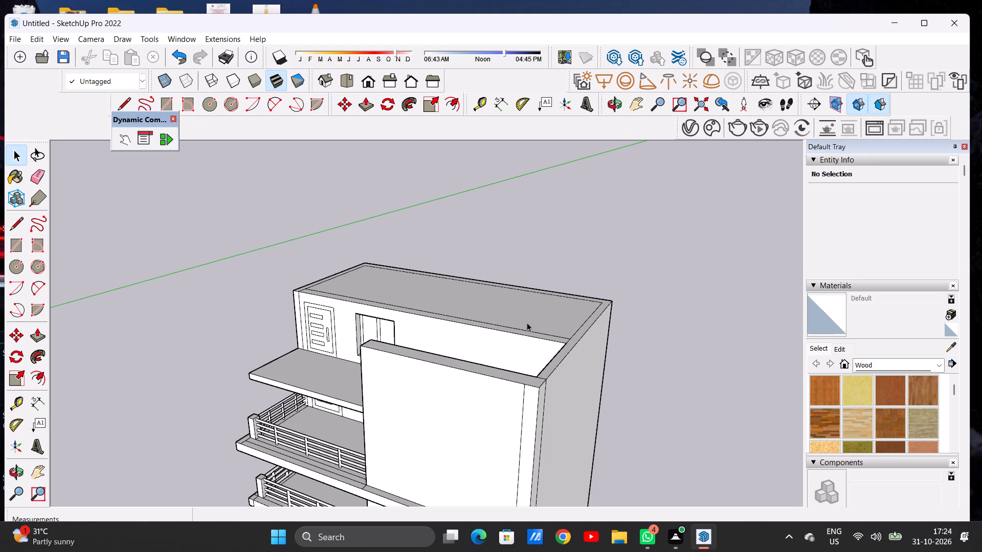
scroll(562, 328, "down", 4)
middle_click_drag(515, 352, 518, 349)
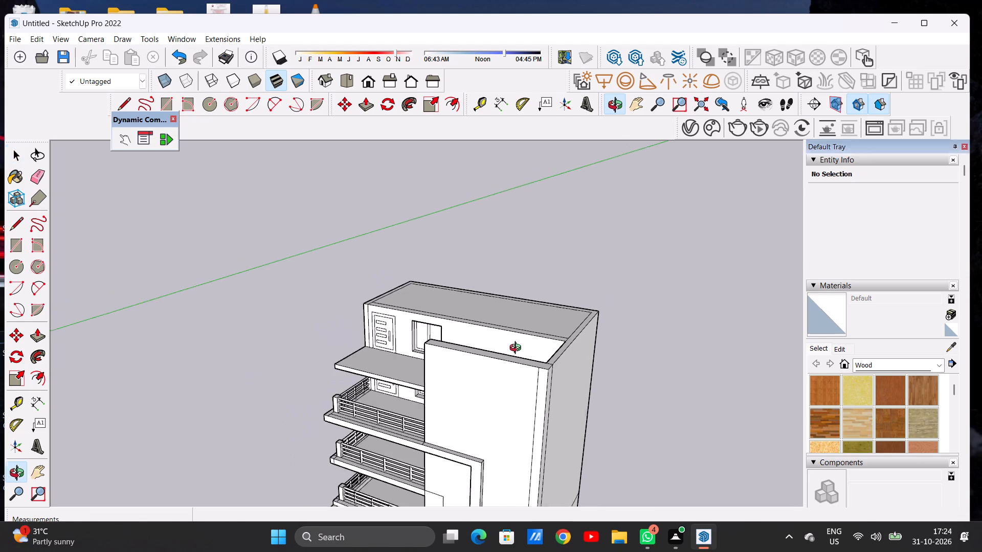
middle_click_drag(518, 349, 573, 320)
scroll(532, 327, "down", 5)
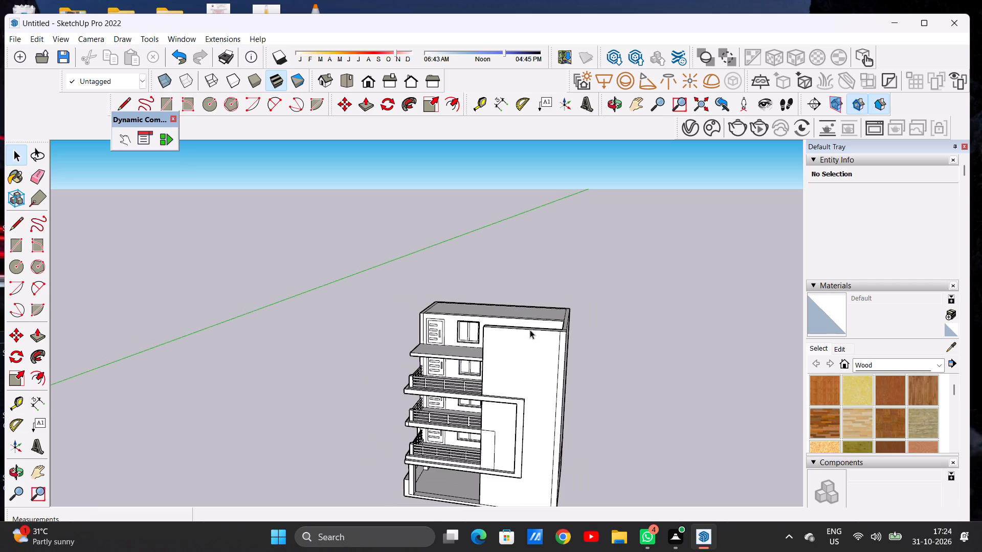
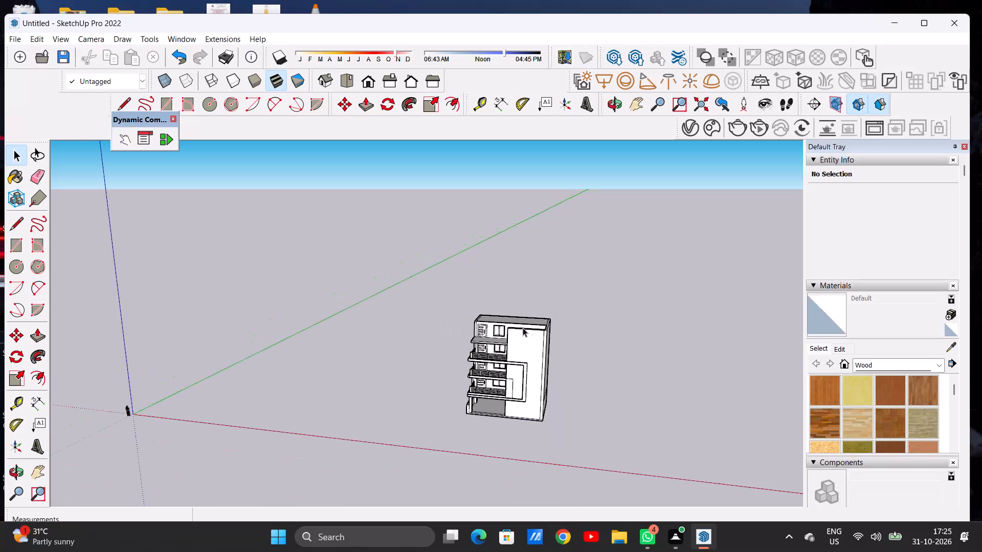
Push/Pull the top storey's inner roof face up about 1' 6" to form a raised roof slab.
middle_click_drag(494, 326, 415, 372)
scroll(567, 334, "up", 1)
scroll(567, 335, "down", 1)
scroll(565, 338, "up", 11)
middle_click_drag(534, 351, 523, 339)
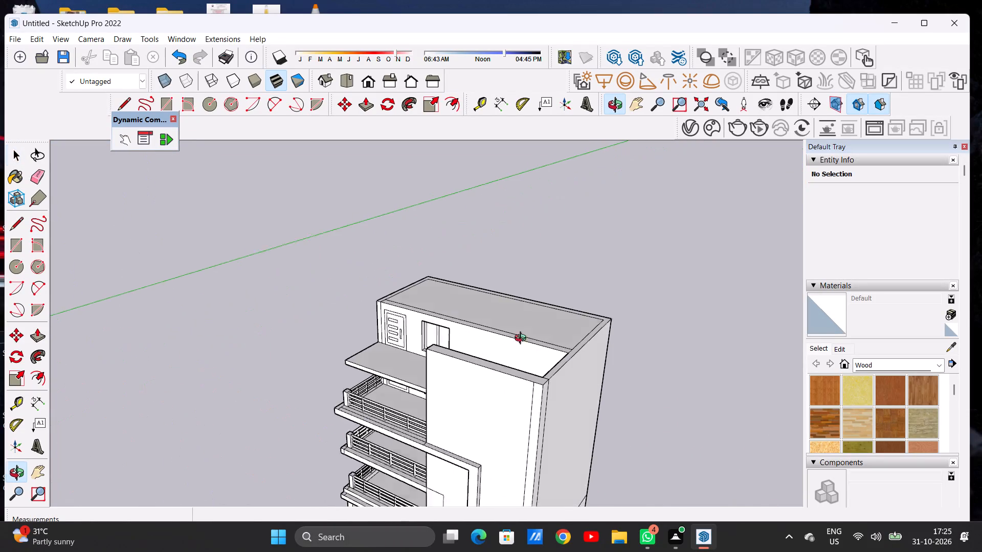
middle_click_drag(523, 339, 491, 316)
key("p")
middle_click_drag(504, 304, 502, 365)
scroll(535, 353, "up", 2)
scroll(535, 353, "down", 1)
scroll(535, 353, "up", 1)
scroll(535, 353, "down", 1)
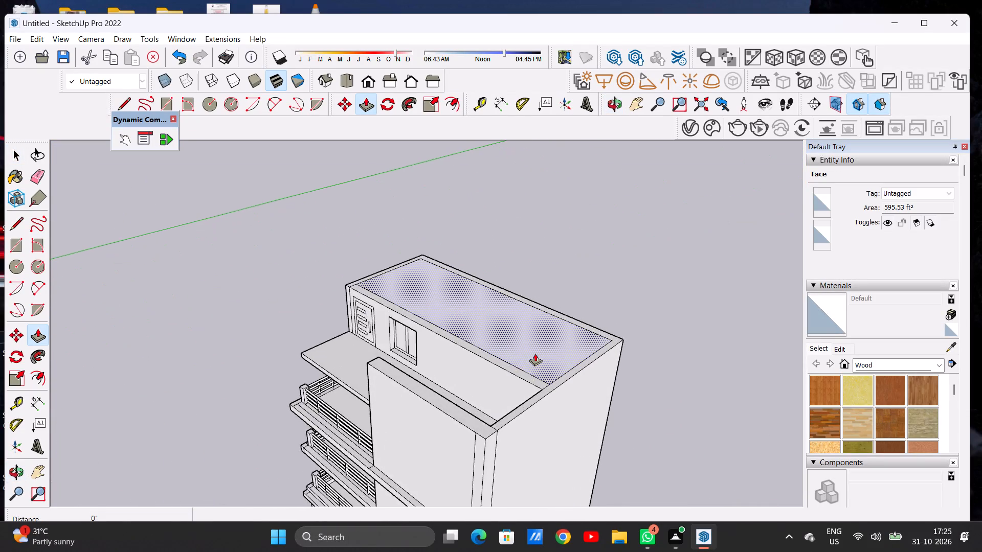
left_click(535, 353)
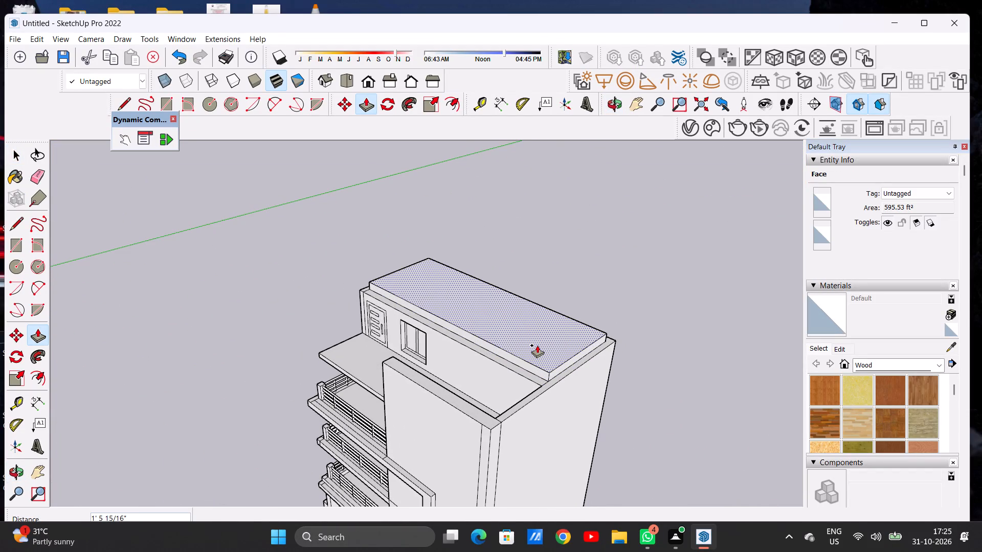
left_click(537, 345)
key("space")
Push/Pull the roof slab's front face forward about 11' 6" to the inner edge of the tall front wall, over the balconies.
middle_click_drag(530, 389, 538, 341)
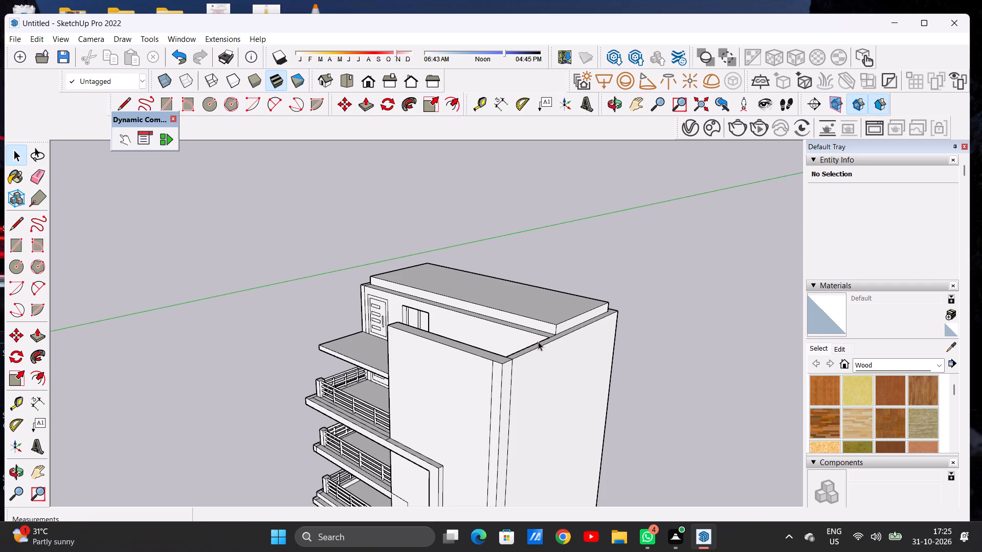
key("p")
scroll(544, 329, "up", 2)
scroll(544, 329, "down", 1)
left_click(549, 329)
scroll(500, 352, "up", 2)
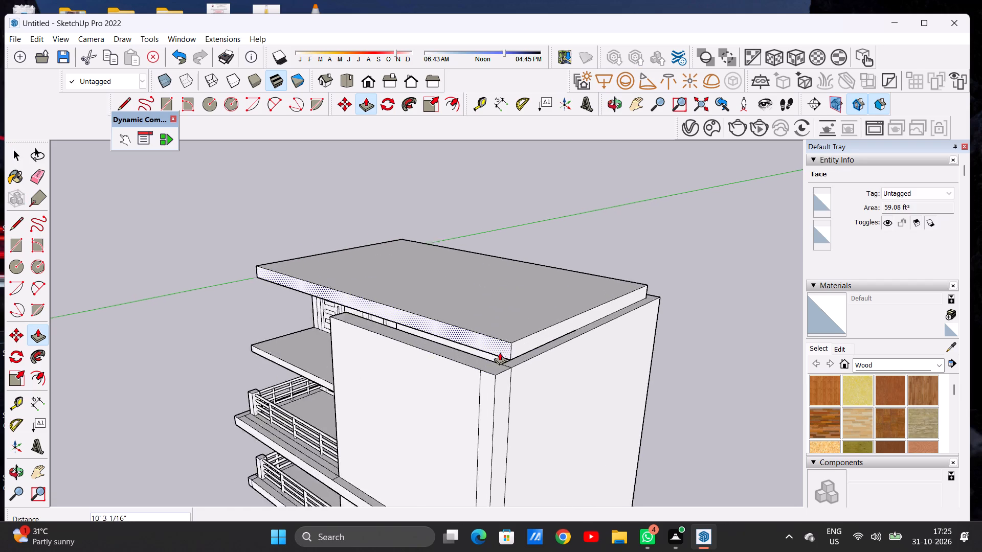
scroll(500, 352, "up", 10)
left_click(511, 383)
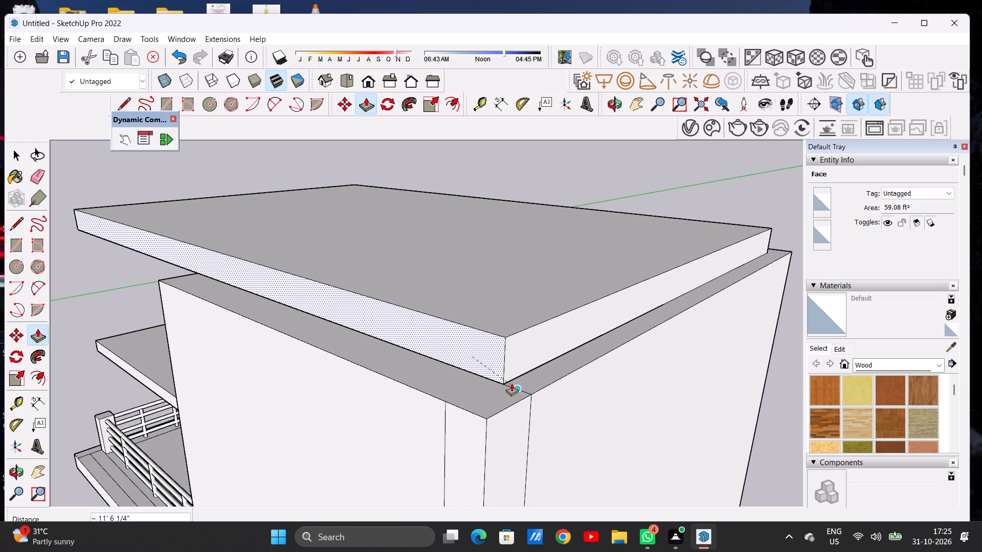
key("space")
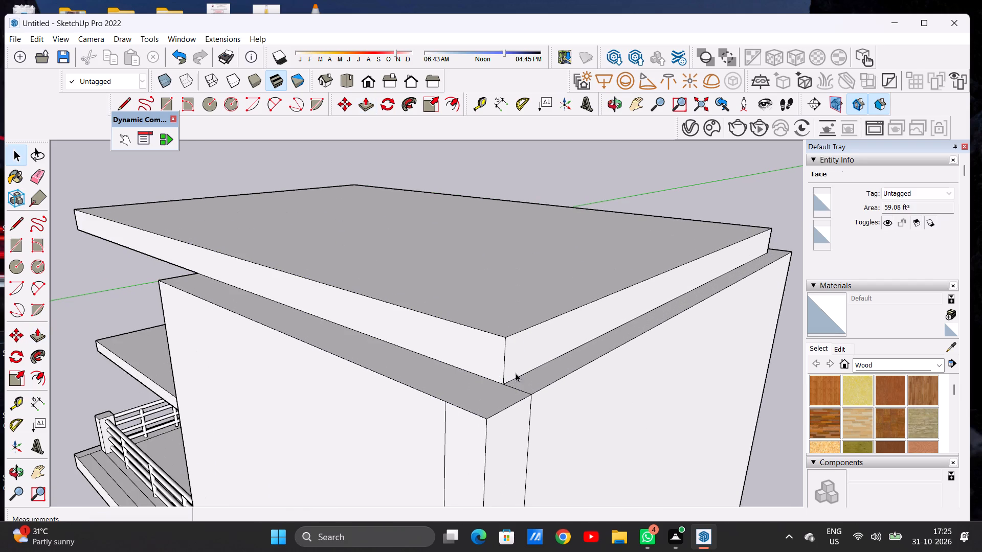
Examine the extended roof slab against the balconies and tall front wall from a distance and up close.
scroll(522, 359, "down", 5)
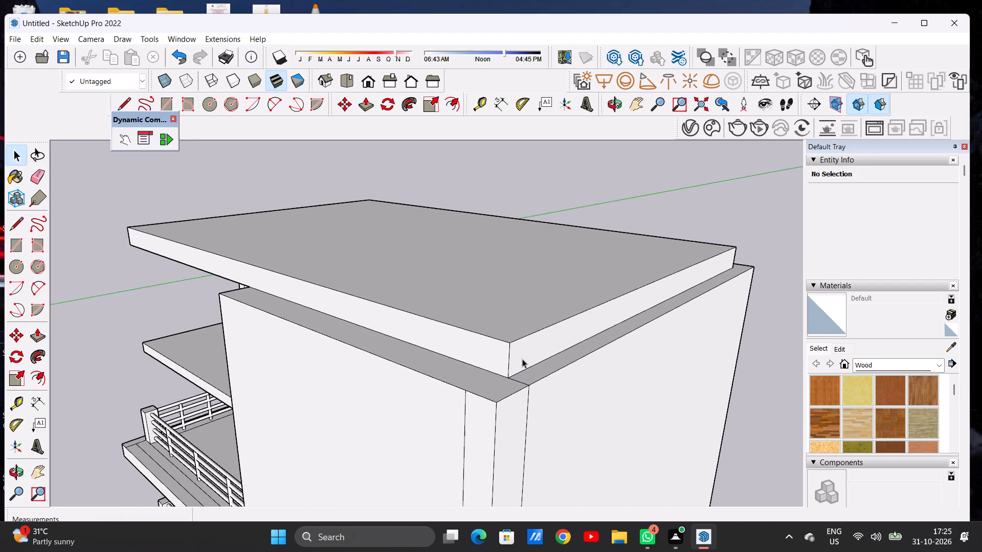
scroll(522, 359, "down", 4)
middle_click_drag(522, 358, 628, 352)
scroll(600, 343, "down", 3)
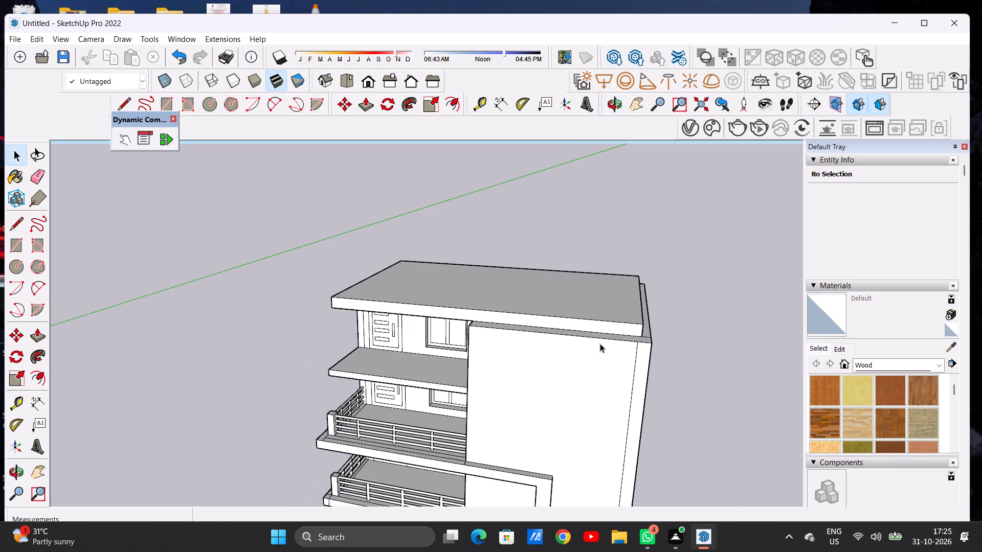
scroll(600, 343, "down", 8)
middle_click(594, 349)
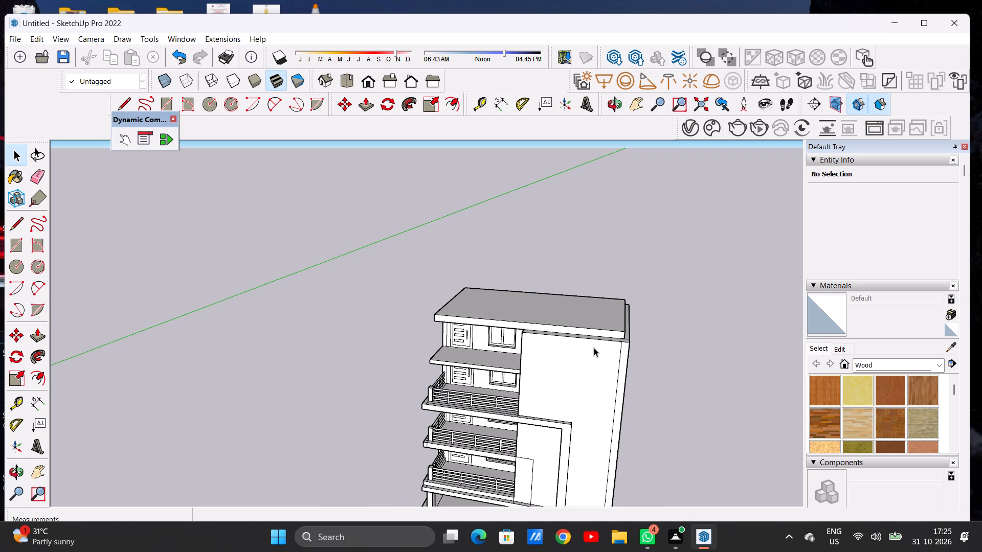
scroll(581, 352, "down", 5)
middle_click_drag(562, 354, 563, 336)
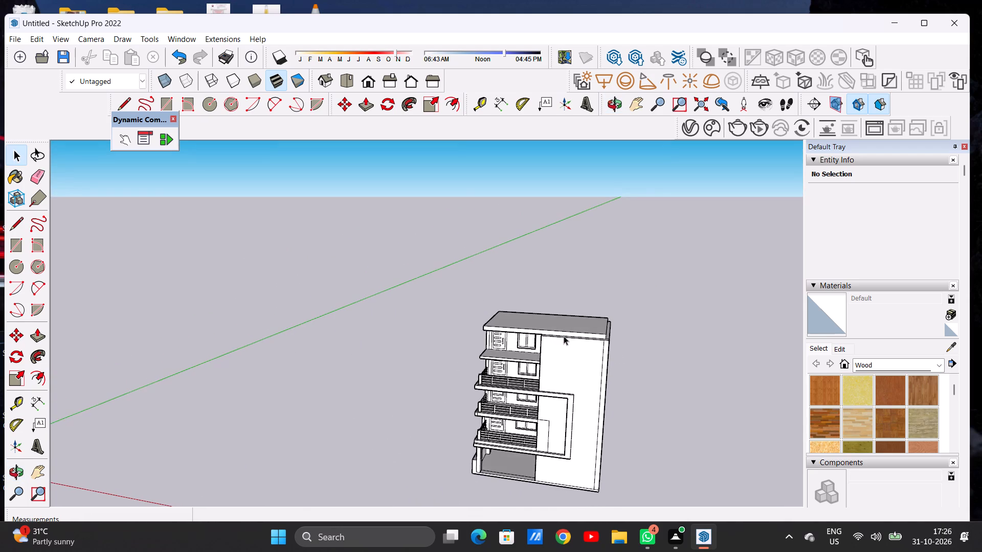
scroll(564, 336, "up", 12)
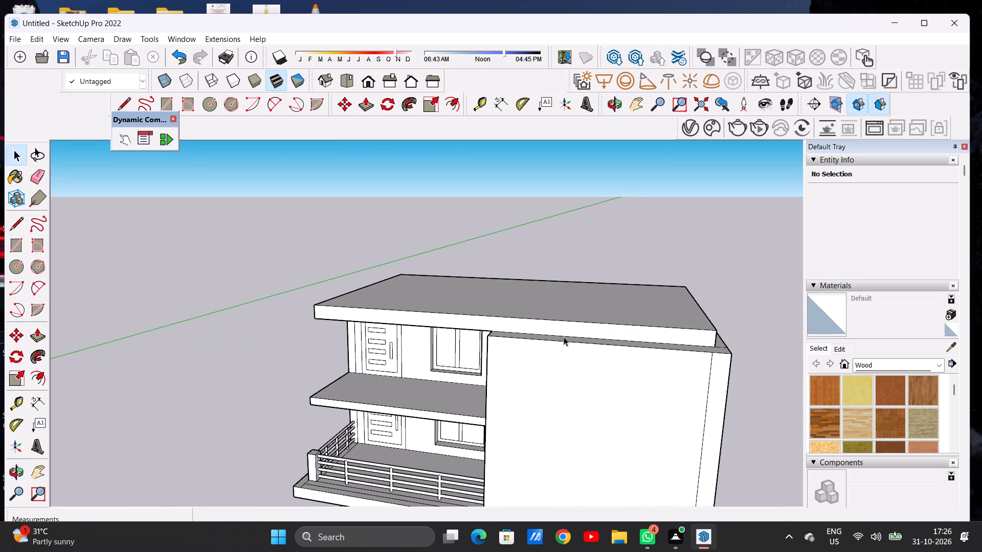
scroll(563, 337, "down", 5)
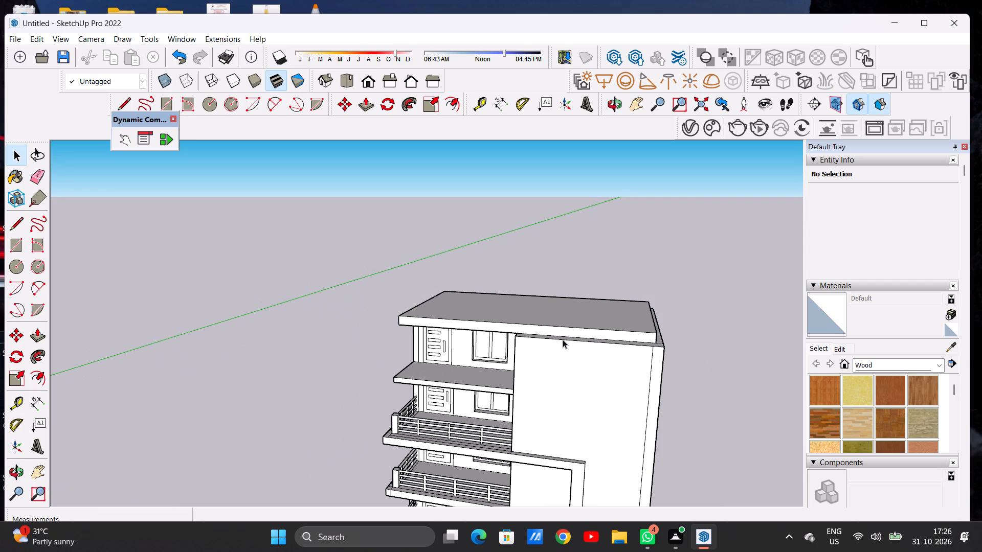
scroll(542, 334, "down", 6)
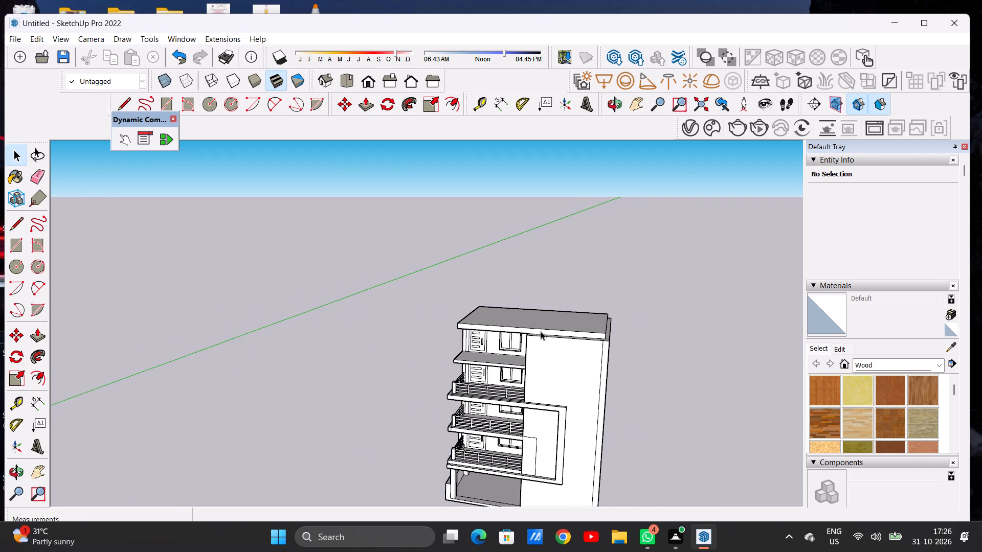
Draw a vertical line across the roof slab's front face, up from the tall wall's inner top corner to the slab's top edge.
middle_click_drag(538, 337, 552, 329)
scroll(530, 327, "up", 4)
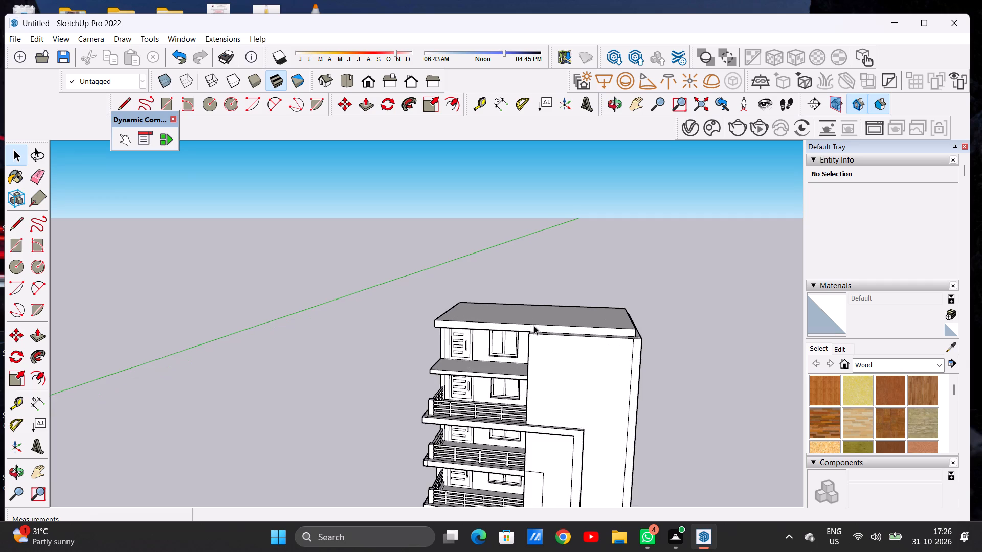
scroll(534, 326, "up", 5)
middle_click_drag(536, 324, 516, 380)
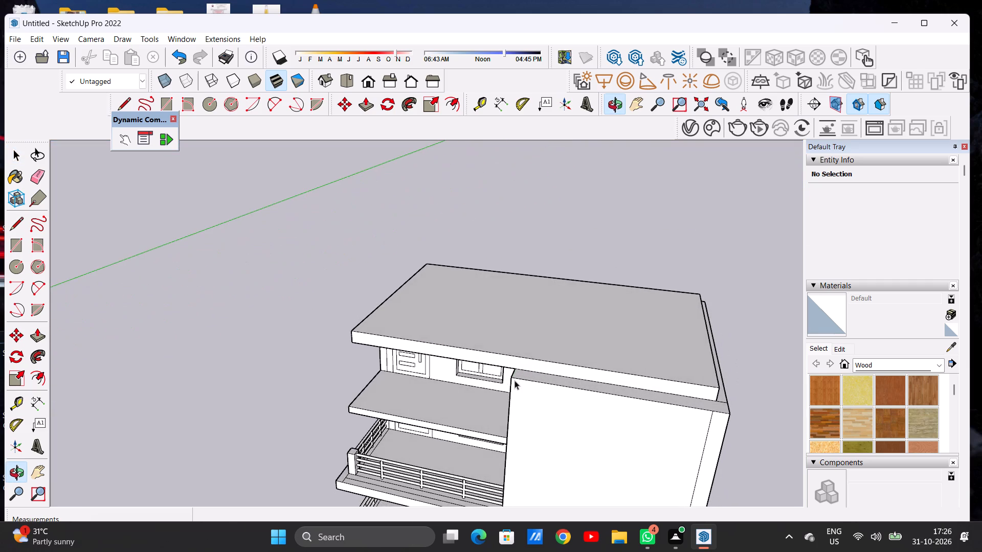
scroll(513, 374, "up", 10)
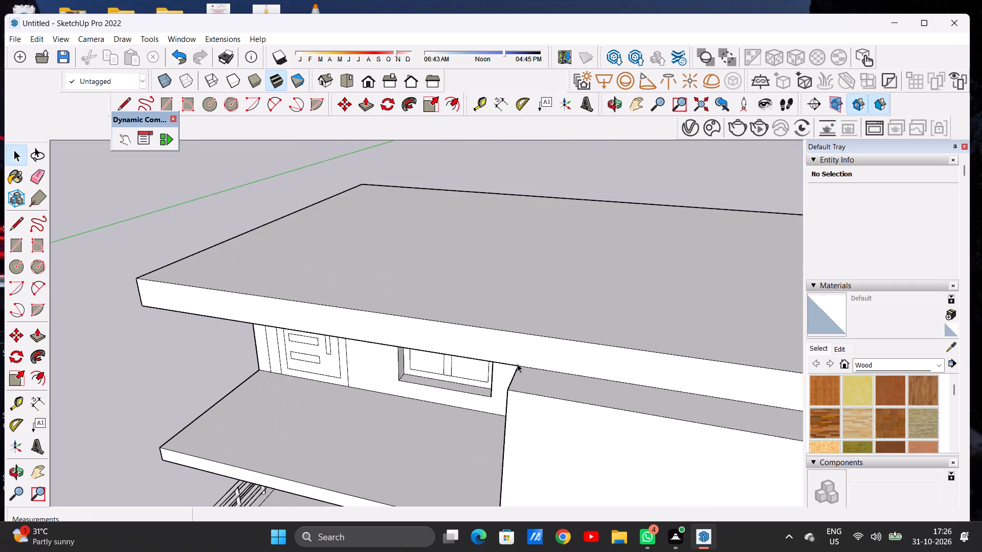
key("l")
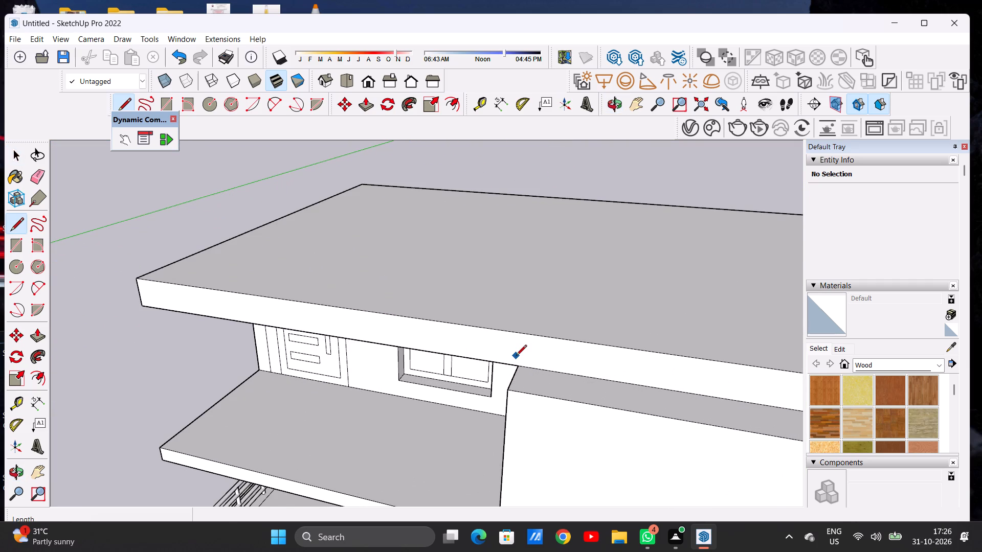
left_click(518, 365)
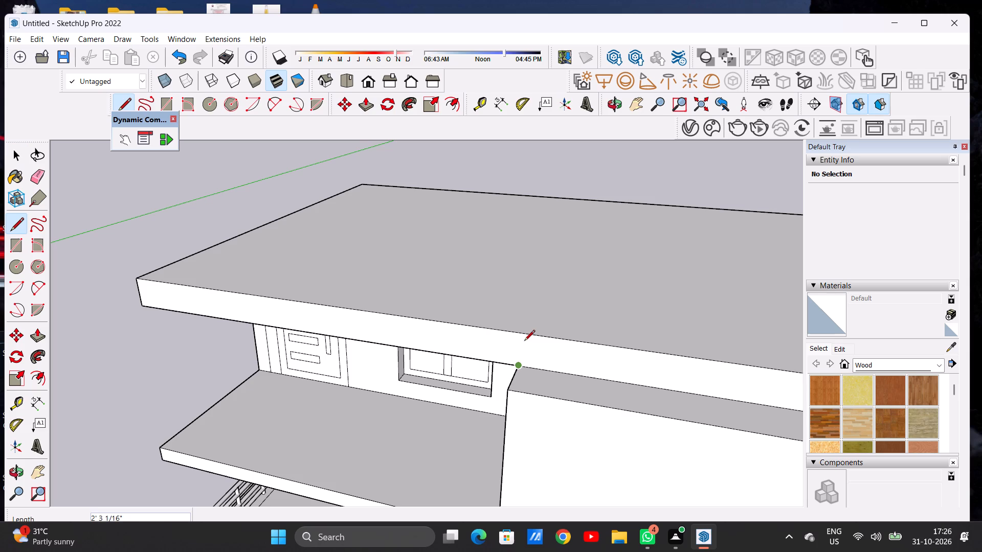
left_click(521, 333)
key("space")
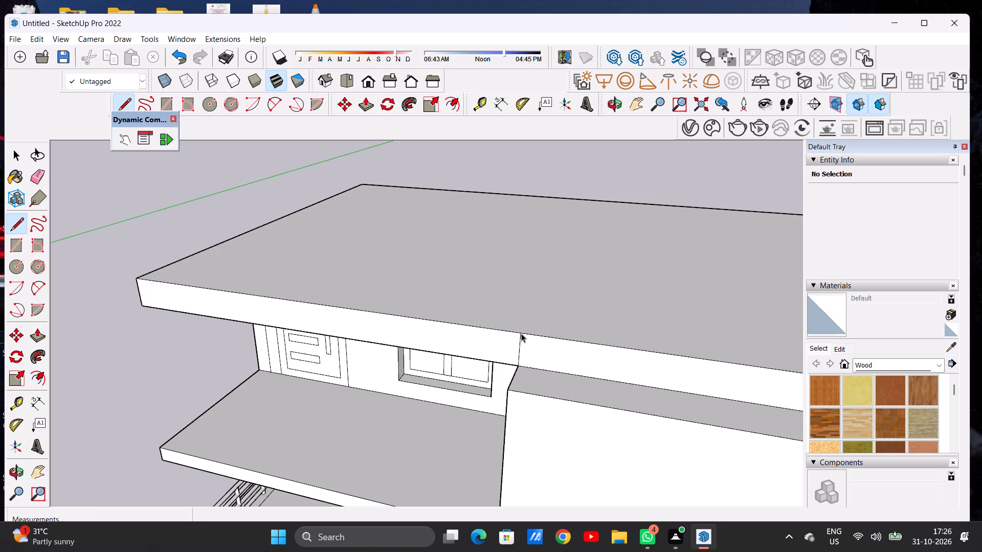
Push/Pull the slab's front face section above the balconies outward about 2' 1", flush with the tall front wall.
type("P")
left_click(514, 347)
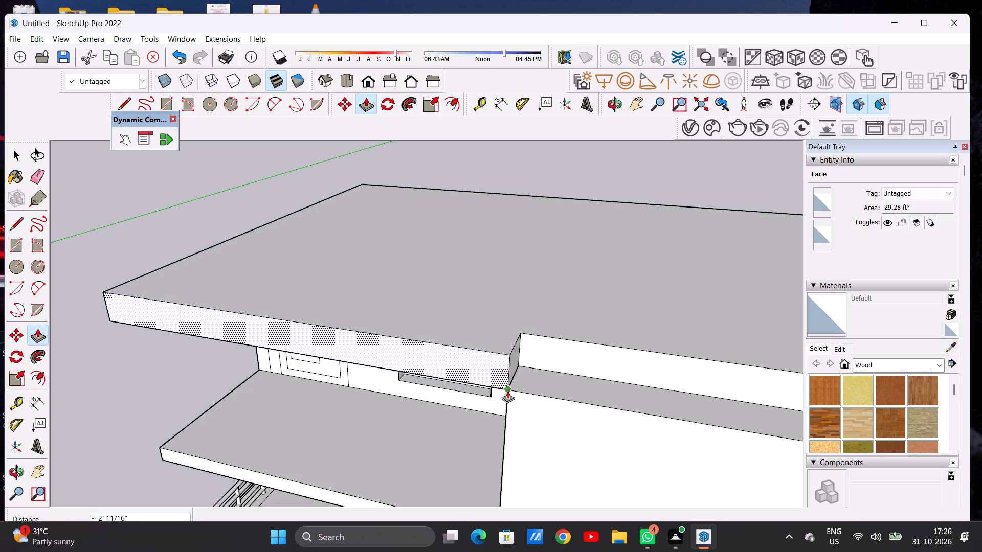
left_click(507, 390)
key("space")
Draw a vertical line about 1' 6" long across the slab's side face at the side wall's front inner corner, beside the door.
scroll(509, 365, "down", 14)
middle_click_drag(515, 378, 517, 374)
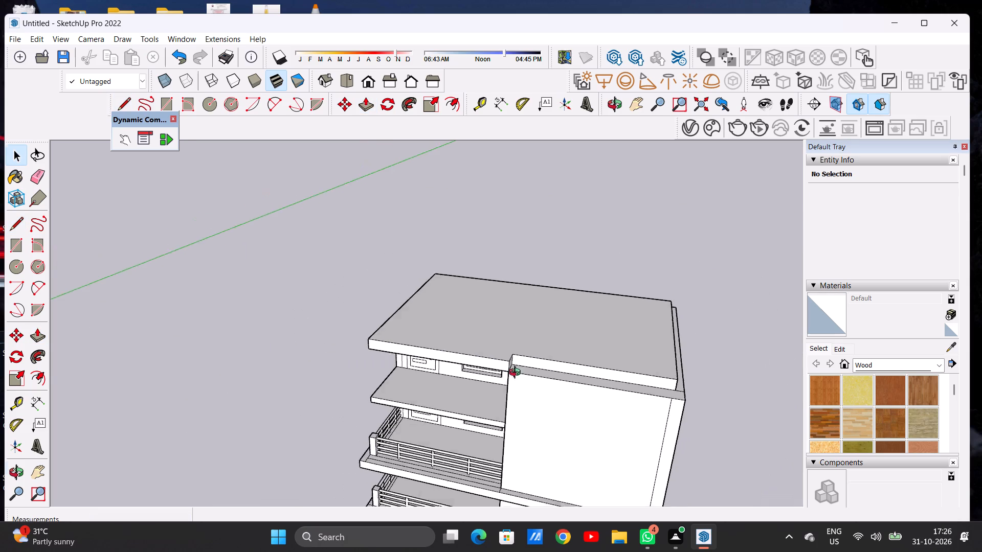
middle_click_drag(517, 374, 543, 321)
scroll(481, 358, "down", 5)
middle_click_drag(444, 354, 625, 334)
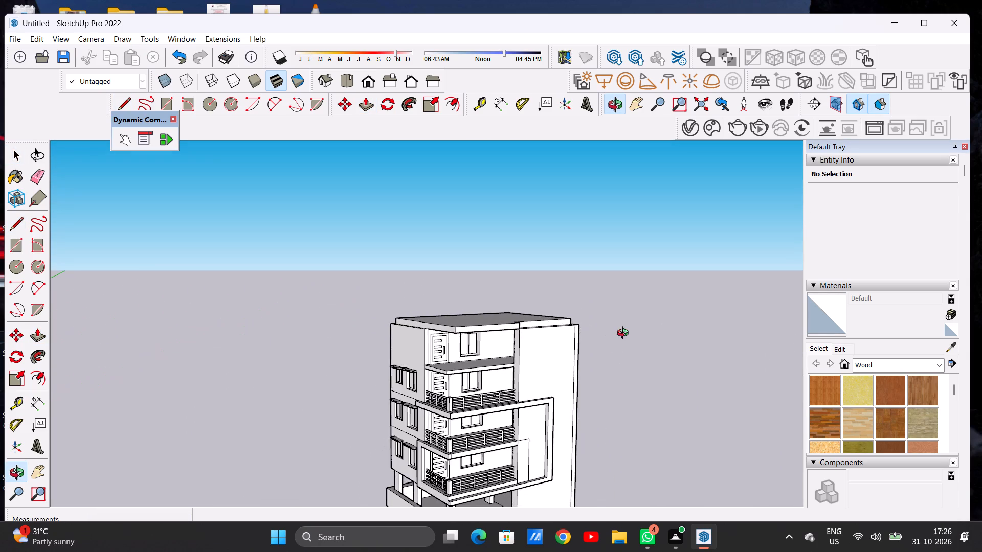
middle_click_drag(625, 334, 567, 395)
scroll(430, 322, "up", 15)
scroll(429, 326, "down", 1)
scroll(429, 326, "up", 3)
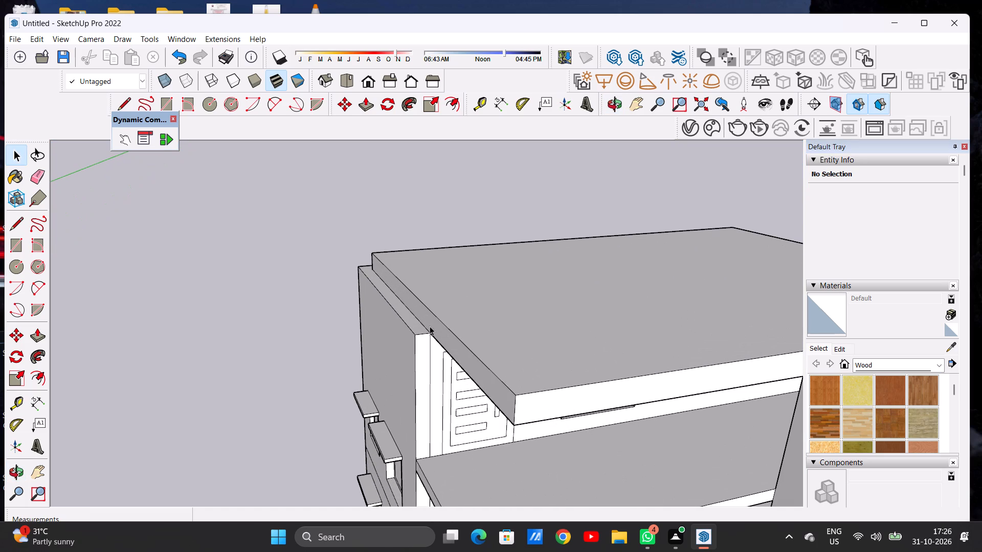
scroll(641, 358, "down", 5)
middle_click_drag(518, 366, 544, 371)
scroll(502, 339, "up", 5)
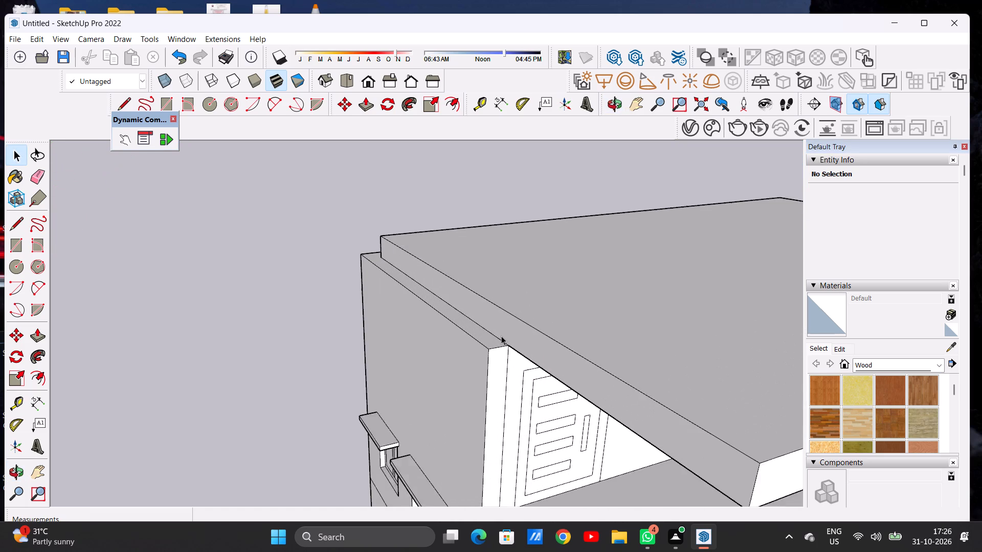
scroll(501, 336, "up", 3)
key("l")
scroll(503, 339, "up", 2)
scroll(503, 339, "down", 1)
scroll(503, 339, "up", 1)
scroll(503, 339, "down", 1)
scroll(503, 339, "up", 1)
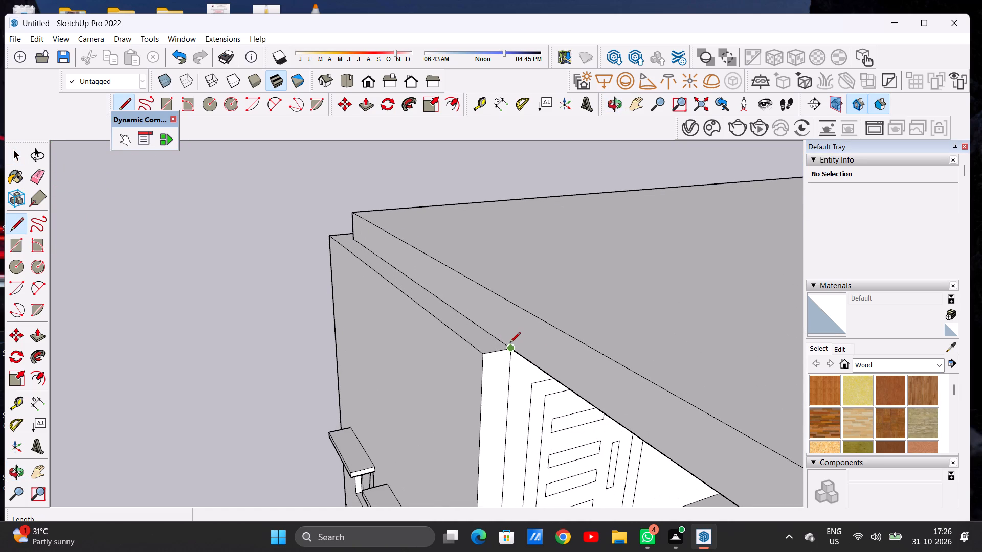
left_click(510, 347)
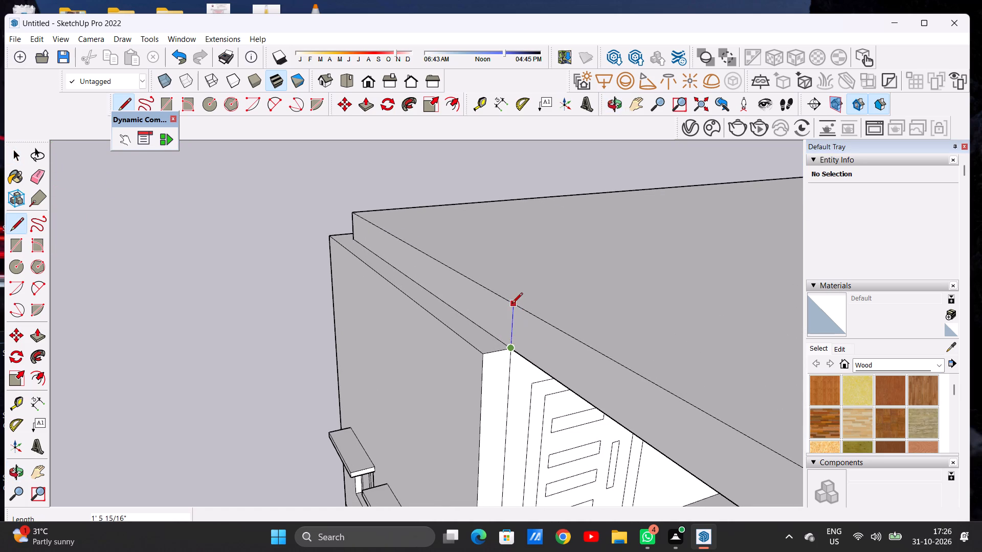
left_click(512, 304)
key("space")
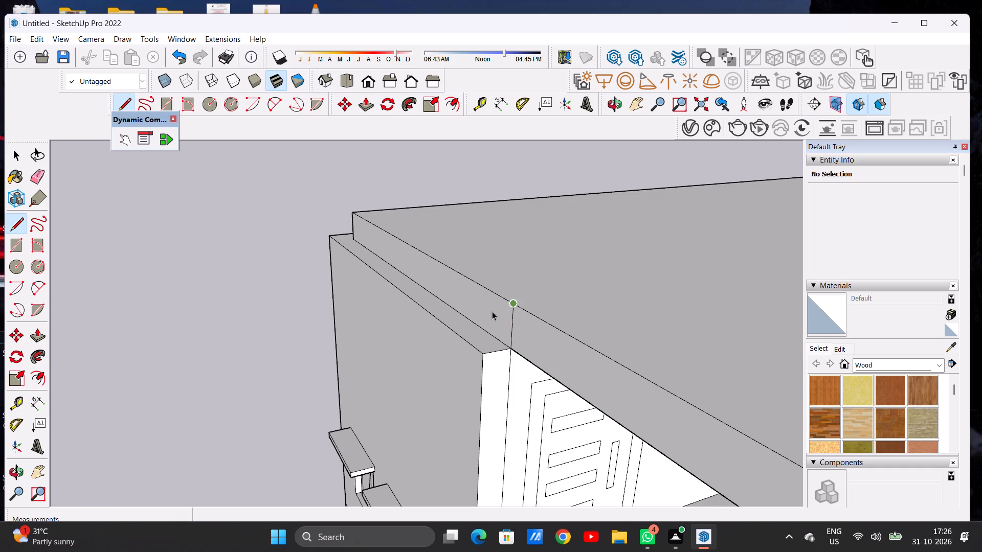
Push/Pull the overhanging front section of the slab's side face outward about 1' to the side wall's outer face.
key("p")
left_click(528, 348)
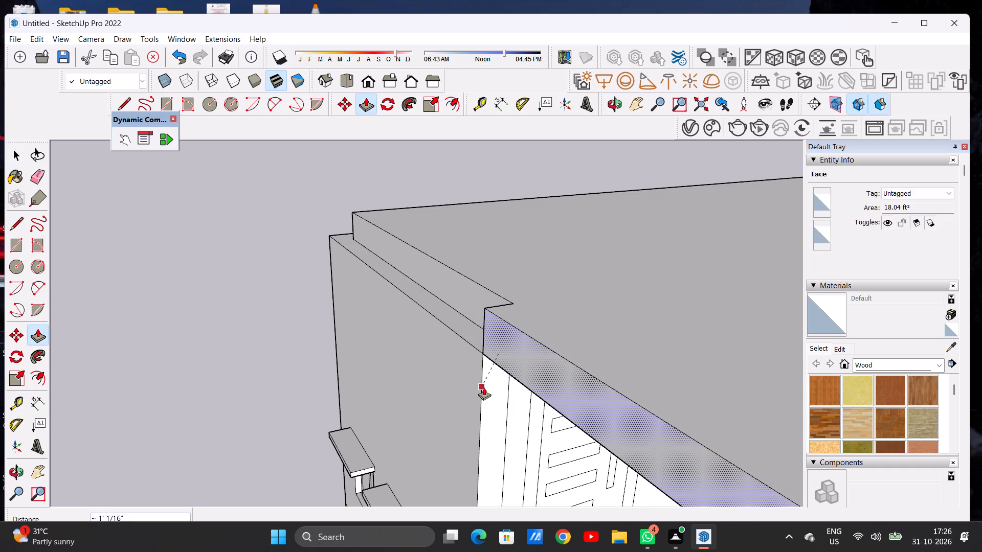
left_click(482, 395)
key("space")
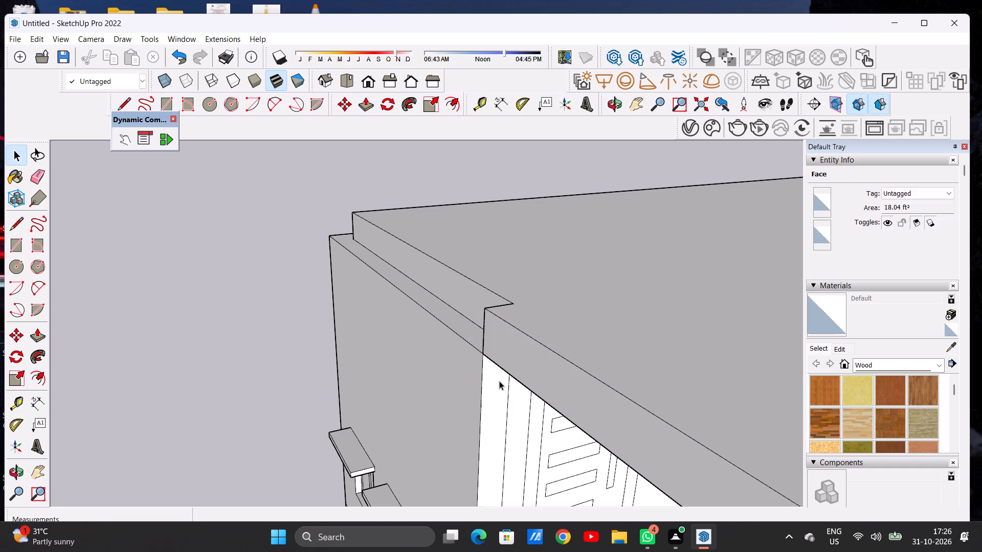
Inspect the finished roof overhang and the front facade from above, from the front and up close.
scroll(497, 380, "down", 19)
middle_click_drag(562, 353, 514, 332)
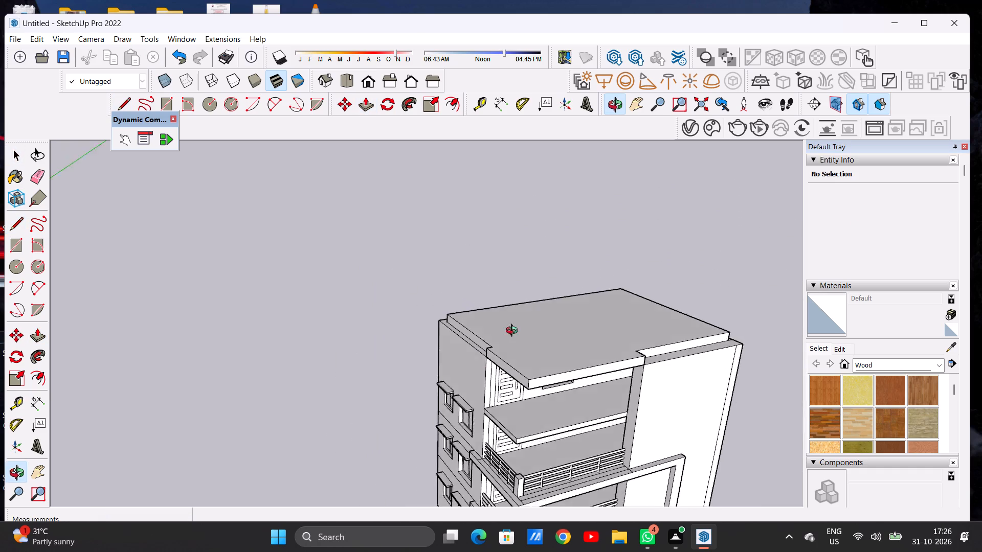
middle_click_drag(514, 332, 415, 308)
scroll(541, 325, "down", 11)
scroll(549, 371, "up", 5)
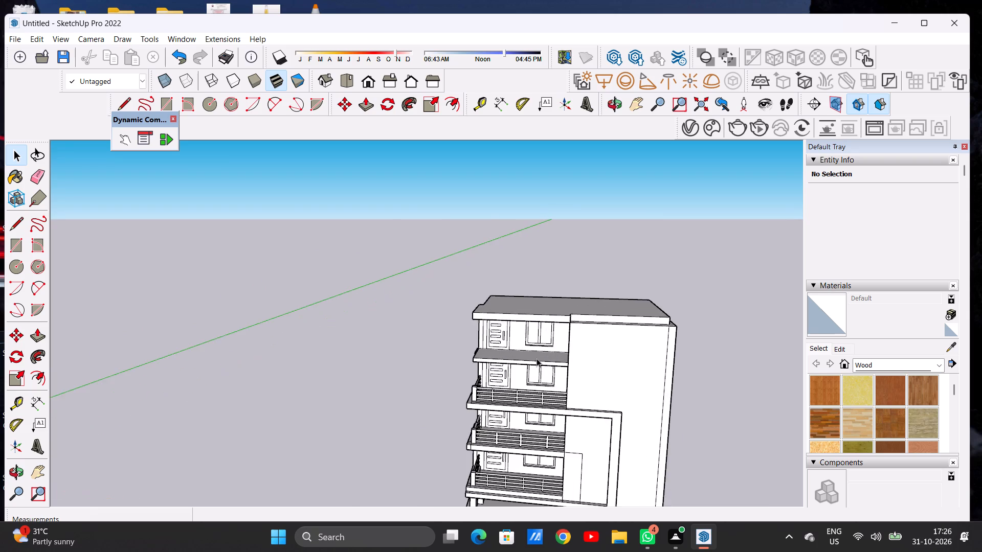
scroll(537, 358, "down", 1)
scroll(536, 355, "up", 1)
scroll(581, 306, "down", 6)
scroll(550, 356, "up", 1)
scroll(550, 356, "down", 1)
scroll(550, 356, "up", 10)
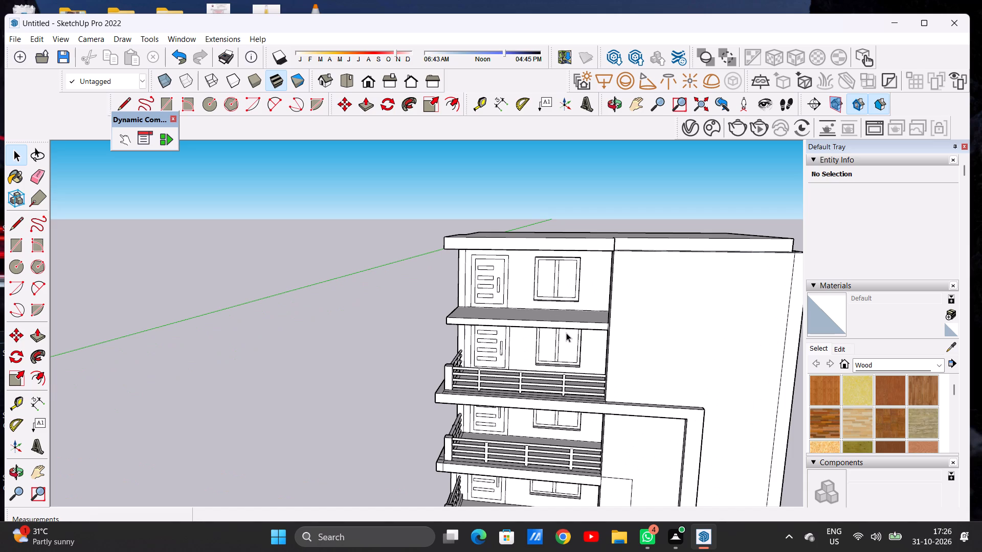
scroll(627, 270, "down", 3)
middle_click_drag(623, 268, 636, 350)
scroll(663, 234, "down", 6)
middle_click_drag(722, 331, 717, 269)
scroll(604, 283, "up", 4)
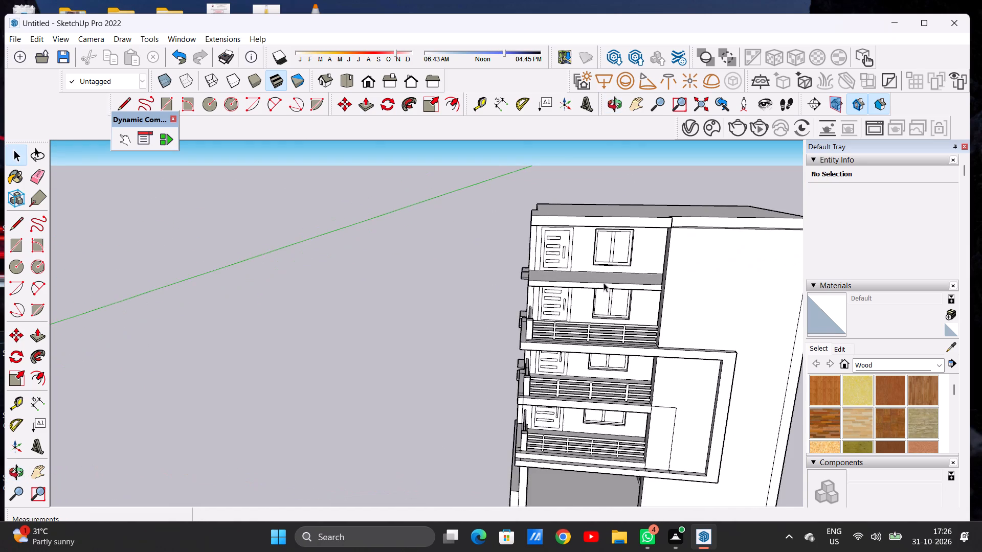
Push/Pull the front face of the topmost balcony slab outward about 2' 1", flush with the tall front wall.
scroll(604, 283, "up", 8)
middle_click_drag(637, 254, 649, 328)
scroll(549, 279, "down", 5)
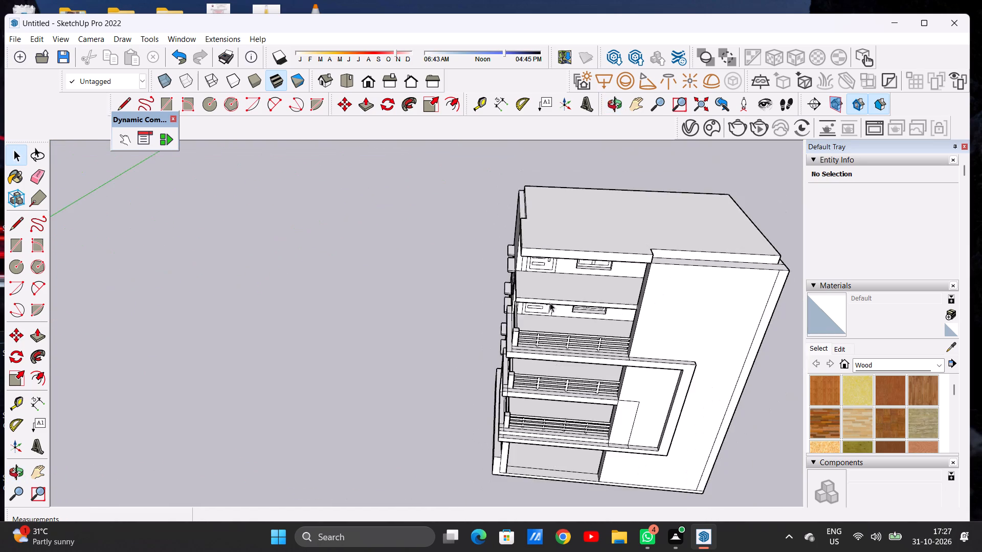
middle_click_drag(546, 307, 662, 261)
scroll(618, 259, "up", 11)
scroll(600, 262, "down", 1)
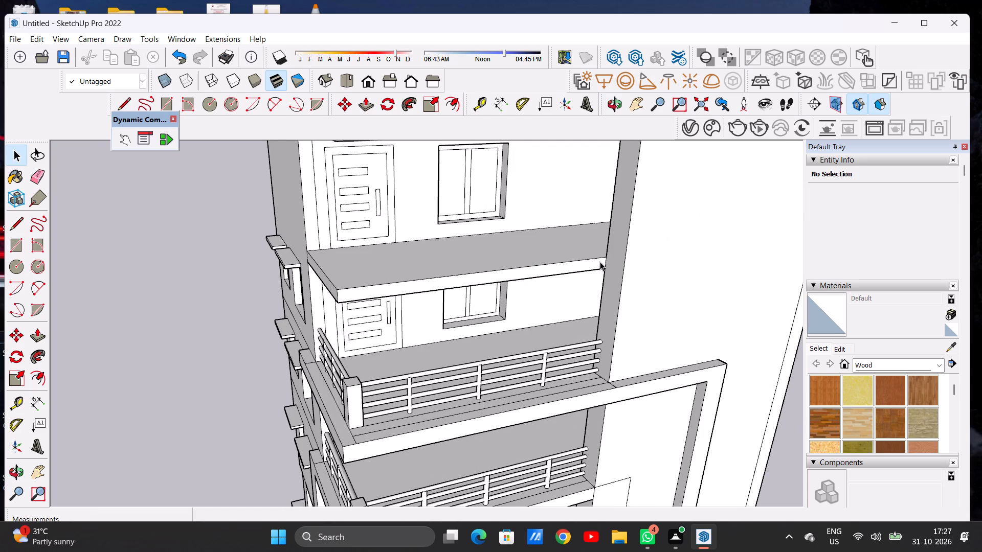
key("p")
scroll(605, 260, "up", 7)
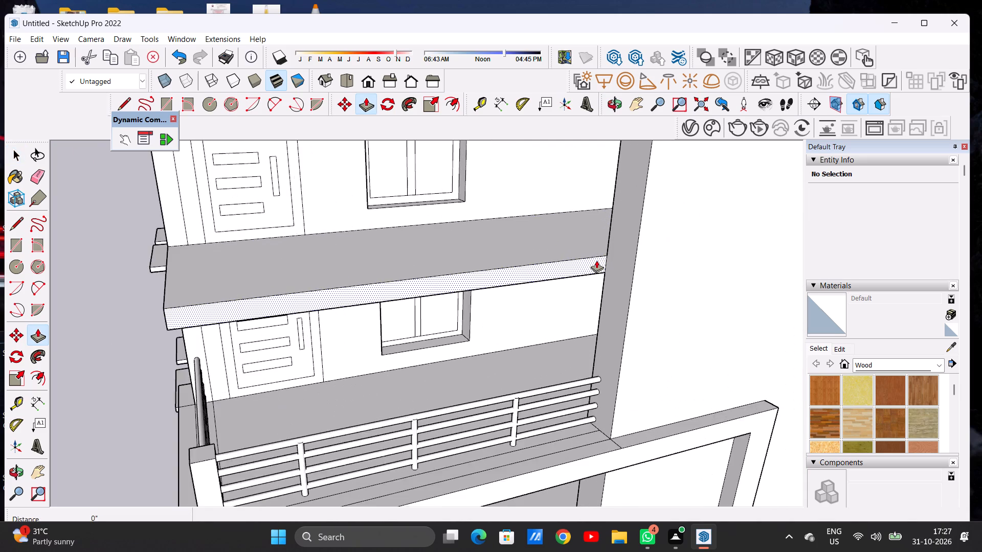
scroll(596, 260, "up", 5)
left_click(596, 260)
left_click(678, 274)
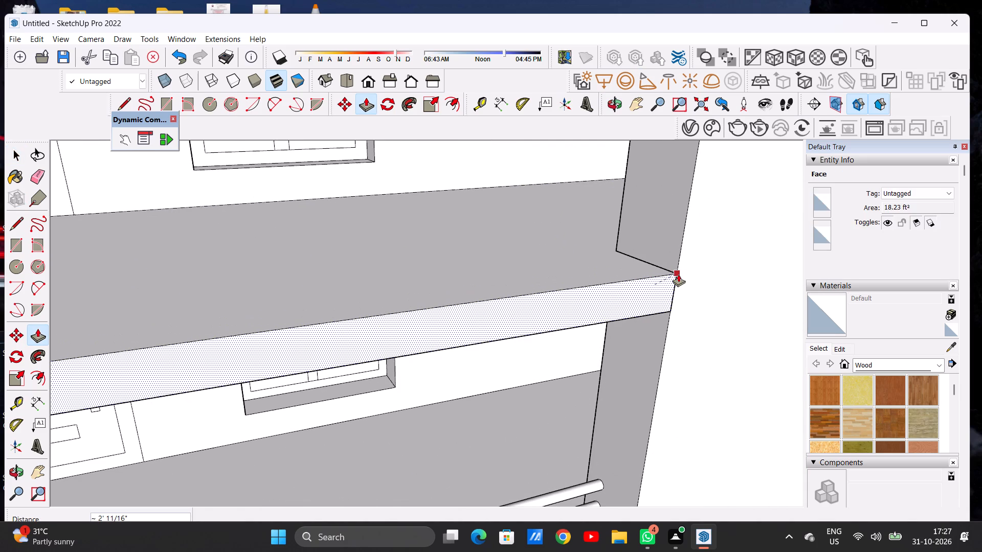
key("space")
Draw a line about 10' 10" long on the top balcony floor, from the wall line beside the door toward the front.
scroll(634, 283, "down", 12)
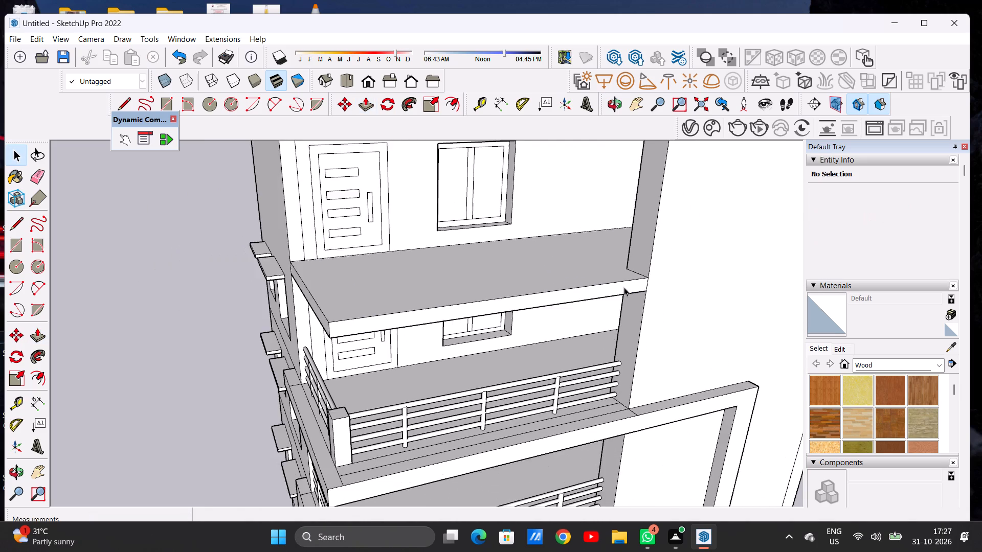
middle_click_drag(612, 295, 507, 348)
scroll(621, 288, "down", 6)
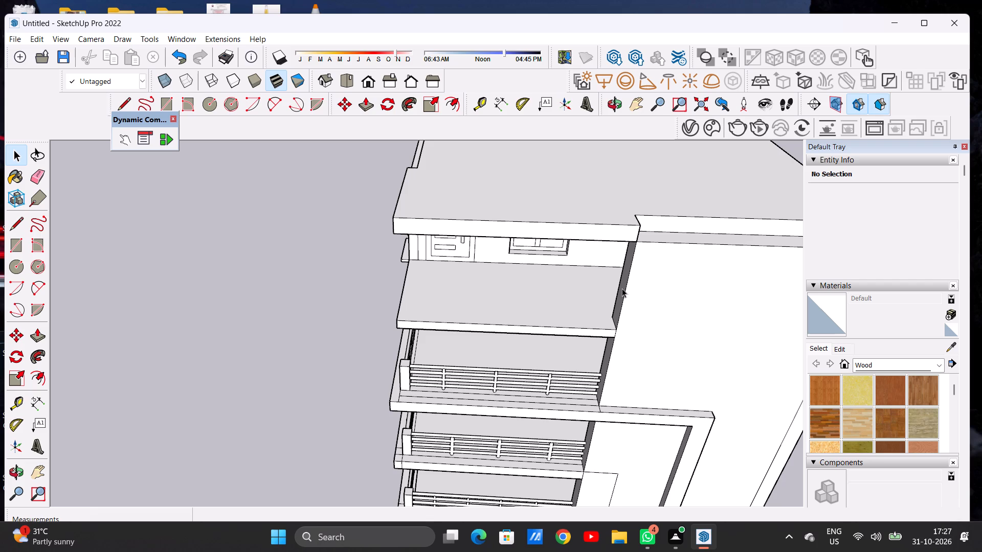
scroll(570, 317, "down", 5)
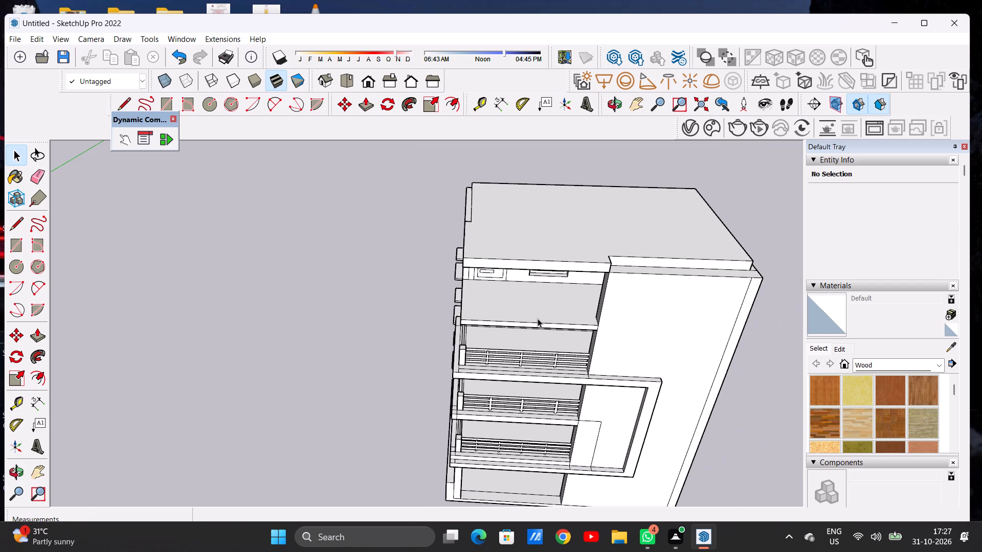
middle_click_drag(510, 308, 500, 265)
scroll(481, 277, "up", 2)
scroll(481, 277, "down", 1)
scroll(481, 277, "up", 1)
scroll(481, 277, "down", 1)
scroll(481, 277, "up", 9)
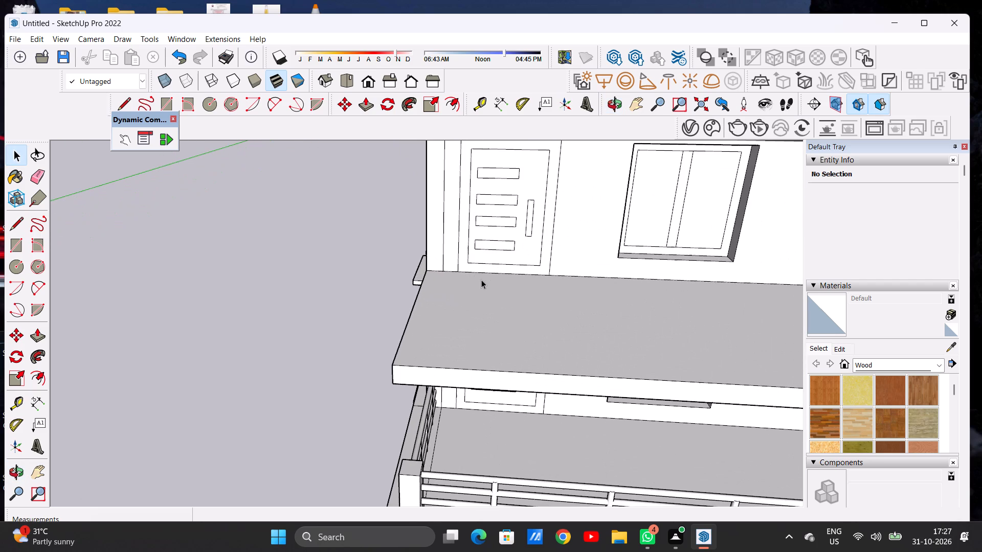
scroll(481, 280, "up", 1)
key("l")
scroll(447, 275, "up", 4)
scroll(447, 275, "down", 1)
scroll(447, 275, "up", 1)
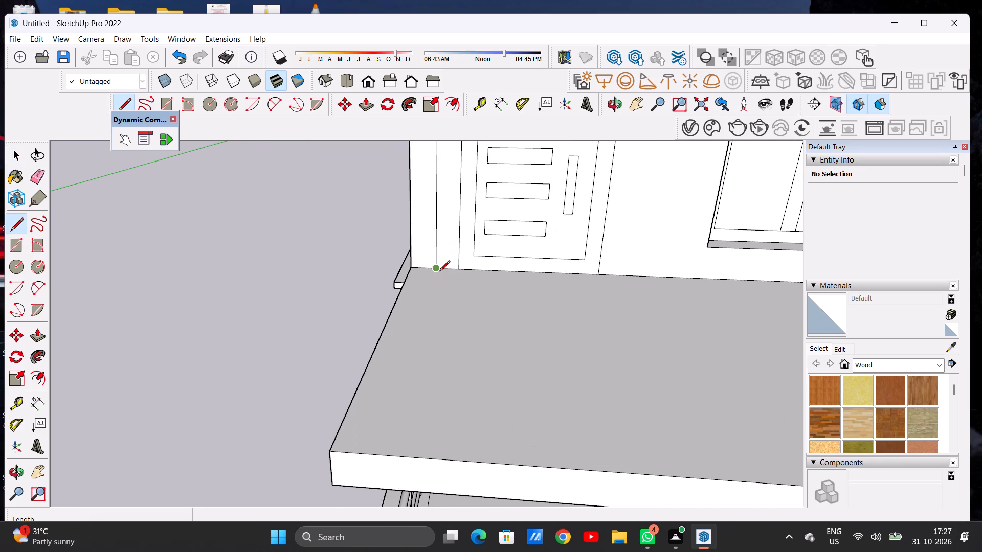
left_click(439, 272)
scroll(427, 335, "down", 5)
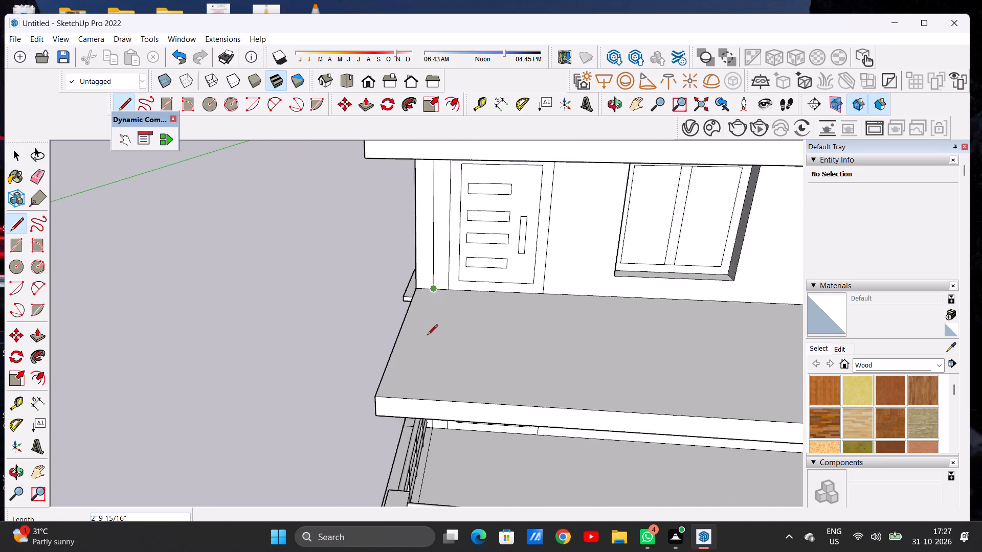
scroll(427, 336, "down", 1)
scroll(433, 372, "up", 6)
left_click(396, 380)
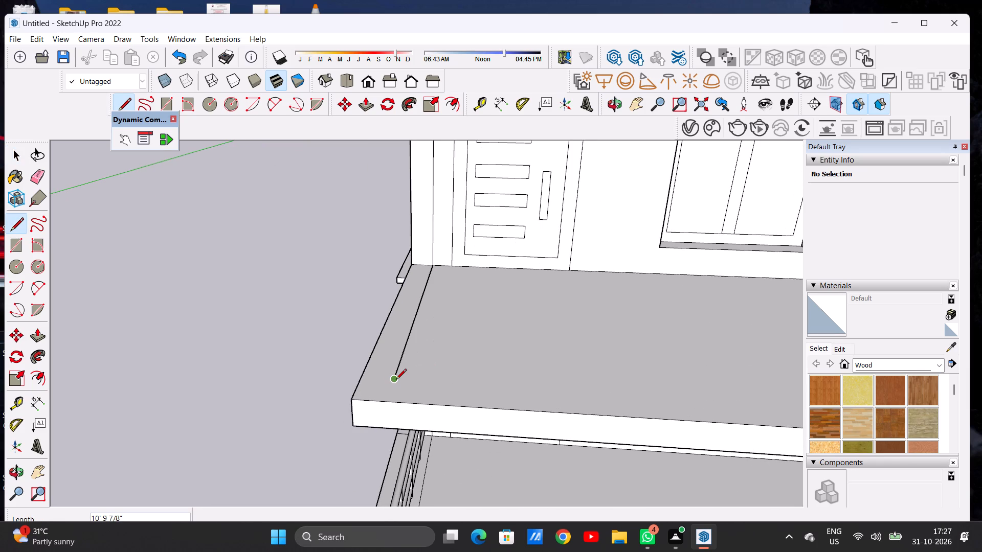
key("space")
Draw a line about 19' 7" long across the balcony floor from the tall wall's inner corner to the door-side line.
type("L")
scroll(395, 370, "down", 7)
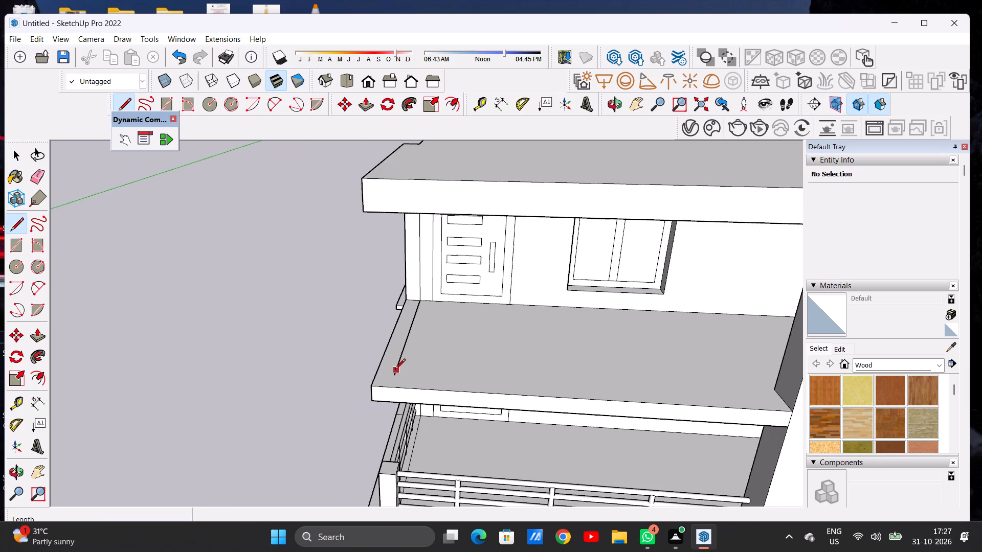
scroll(755, 392, "up", 13)
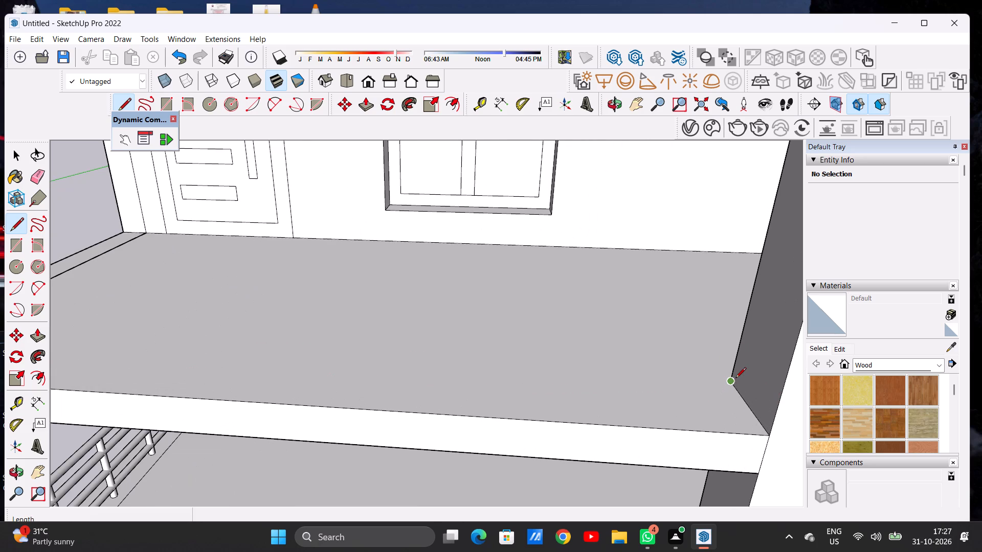
left_click(730, 379)
scroll(604, 381, "down", 10)
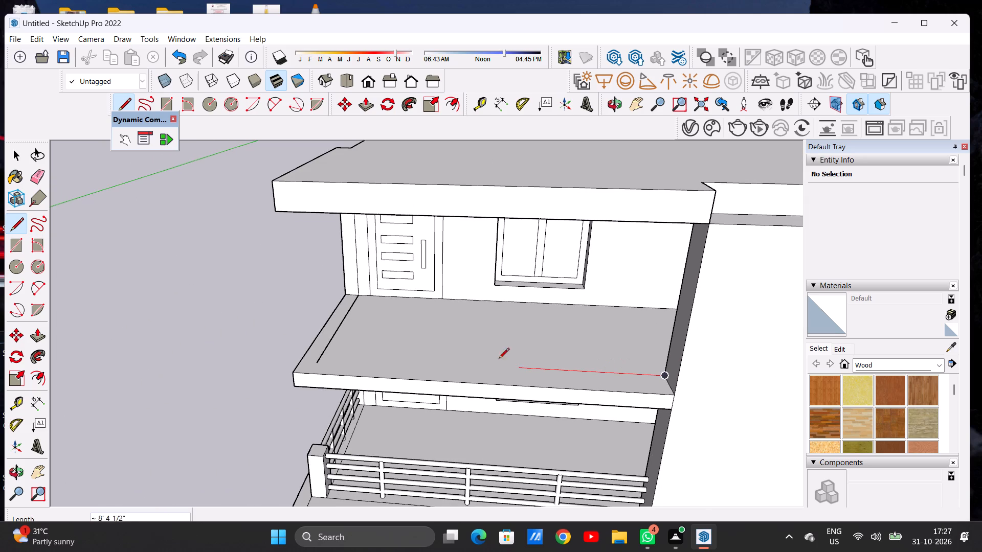
scroll(329, 356, "up", 3)
scroll(329, 356, "down", 1)
scroll(329, 356, "up", 8)
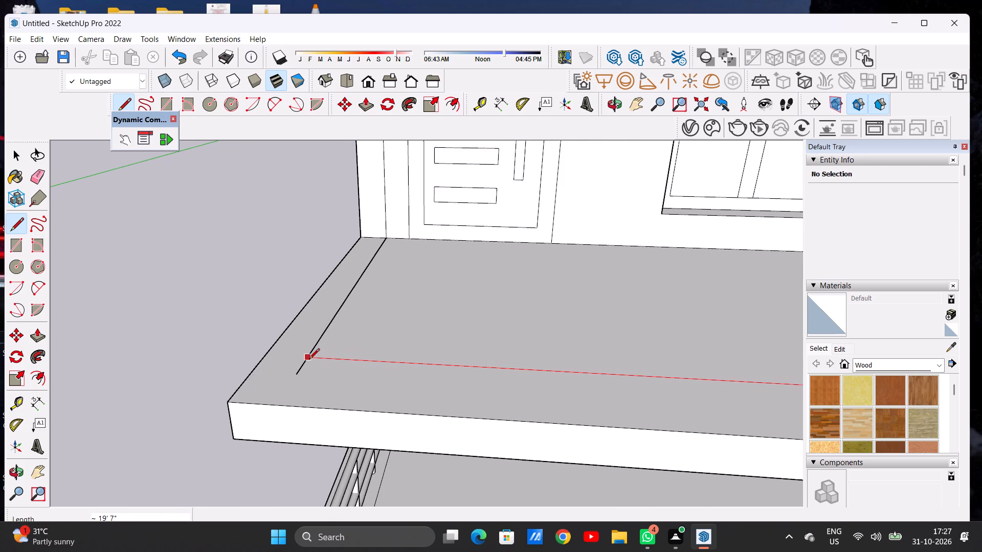
left_click(309, 360)
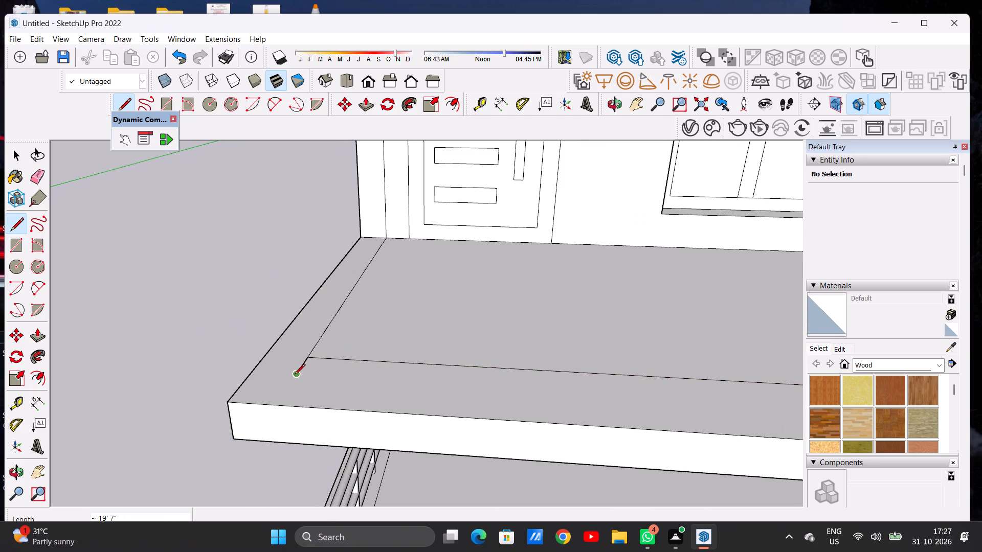
Extend the door-side line forward about 6" and draw a parallel line about 19' 7" from its end to the tall wall.
left_click(297, 374)
left_click(289, 385)
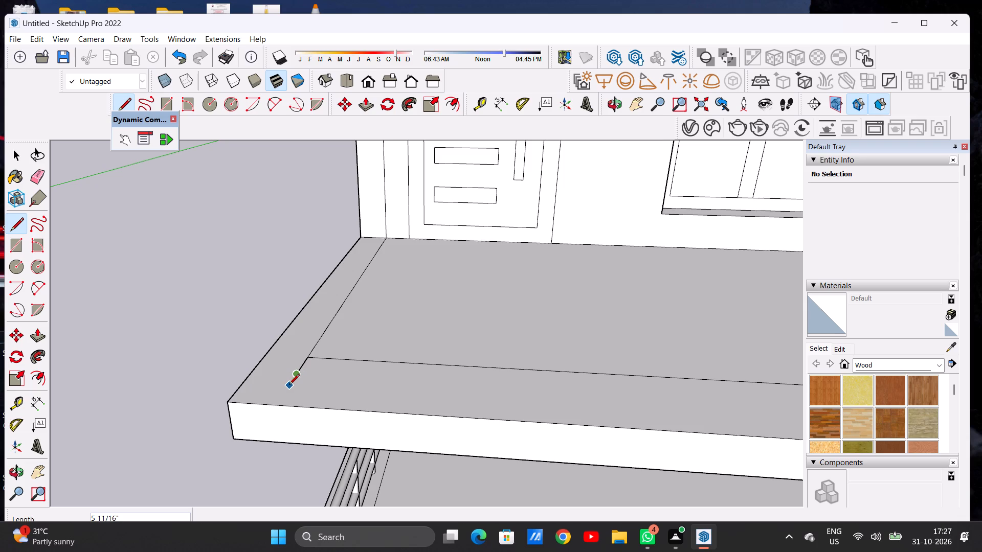
left_click(289, 385)
scroll(417, 399, "down", 12)
scroll(404, 393, "up", 1)
scroll(404, 393, "down", 2)
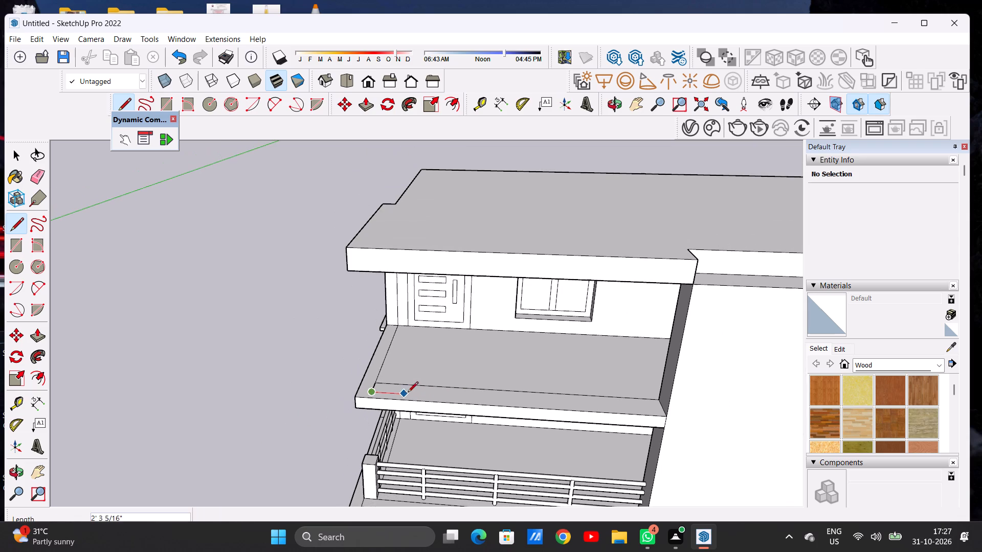
scroll(651, 406, "up", 7)
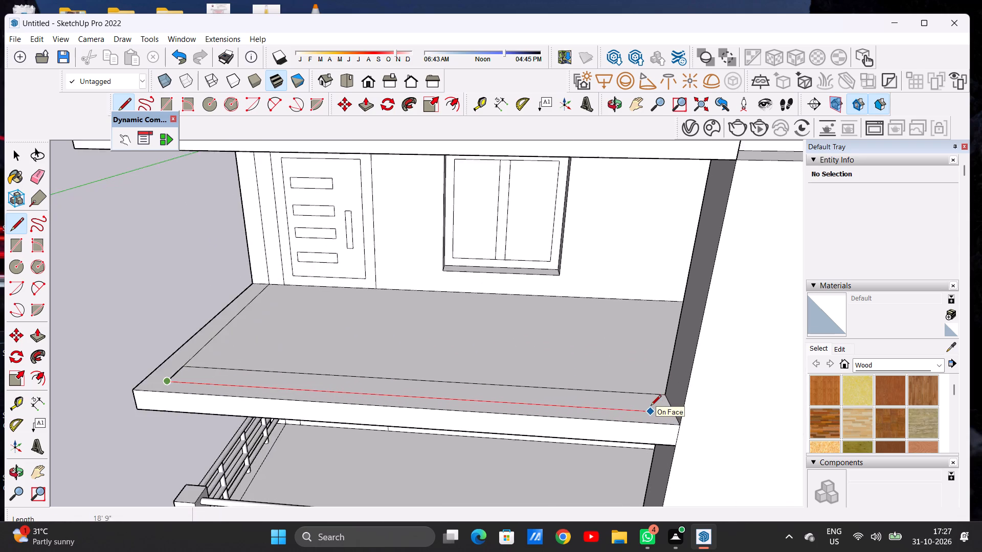
scroll(651, 406, "up", 2)
left_click(678, 417)
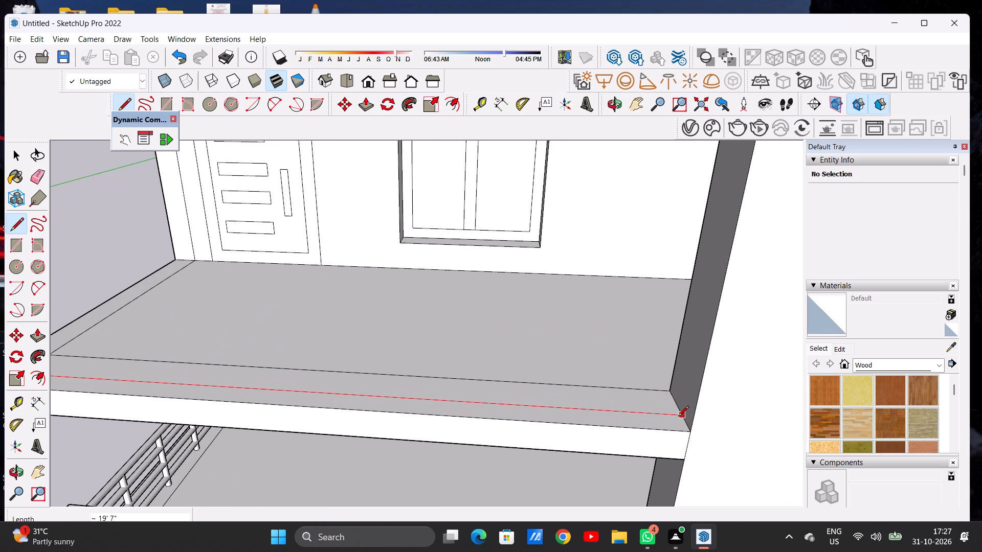
key("space")
Extend the line nearest the balcony's front edge from the door-side line to the slab's outer side edge.
scroll(557, 386, "down", 3)
scroll(557, 386, "up", 1)
scroll(557, 385, "down", 10)
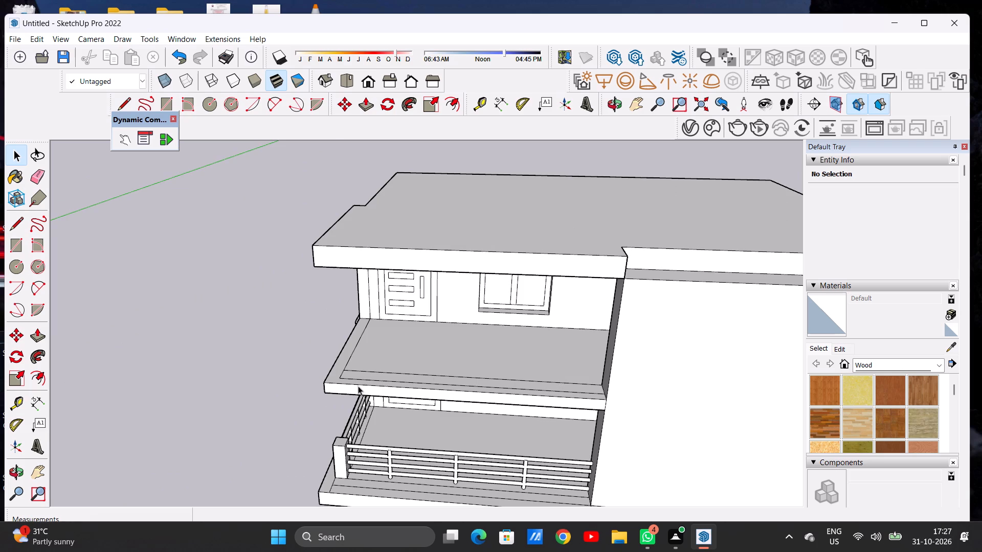
scroll(354, 385, "down", 1)
scroll(353, 384, "up", 4)
middle_click_drag(359, 362, 357, 426)
key("l")
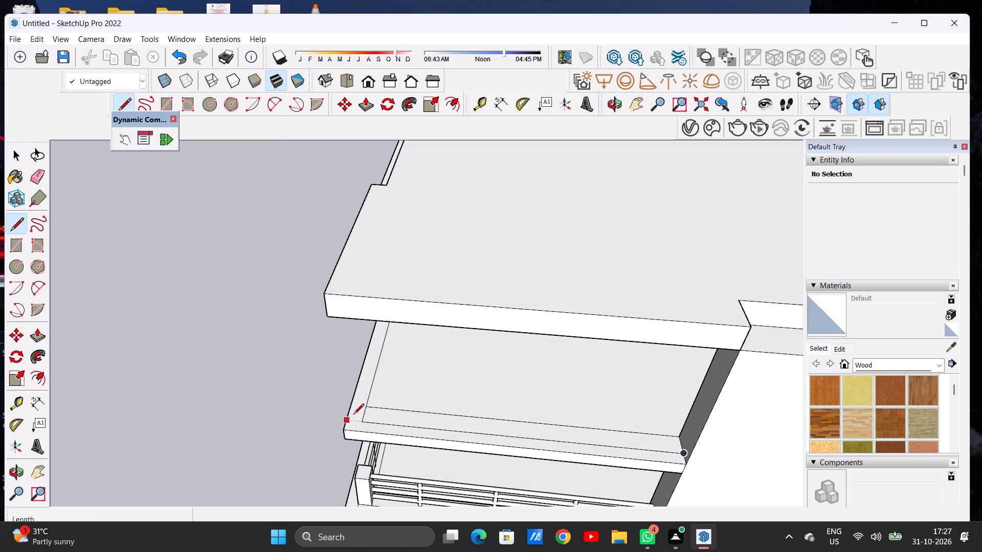
scroll(354, 415, "up", 11)
left_click(365, 416)
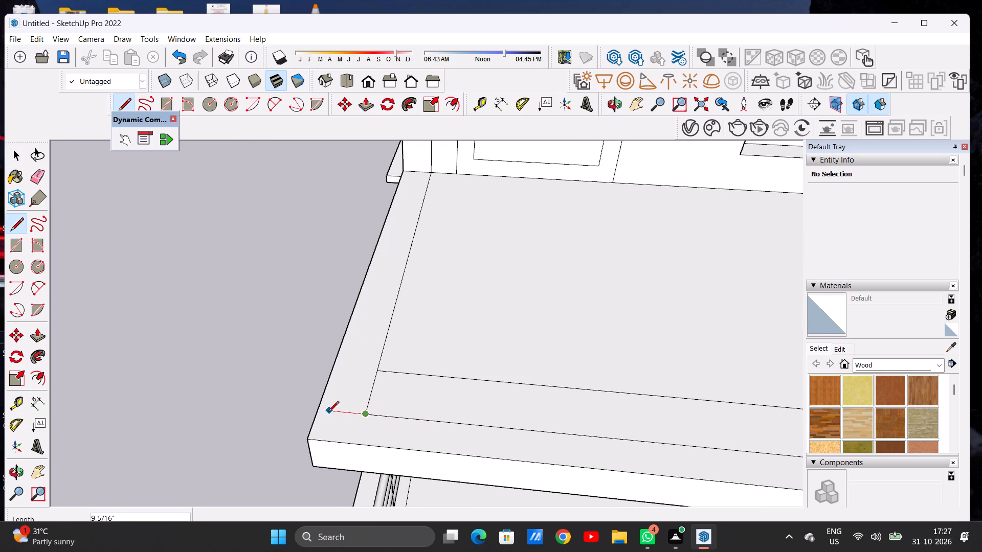
left_click(318, 409)
key("space")
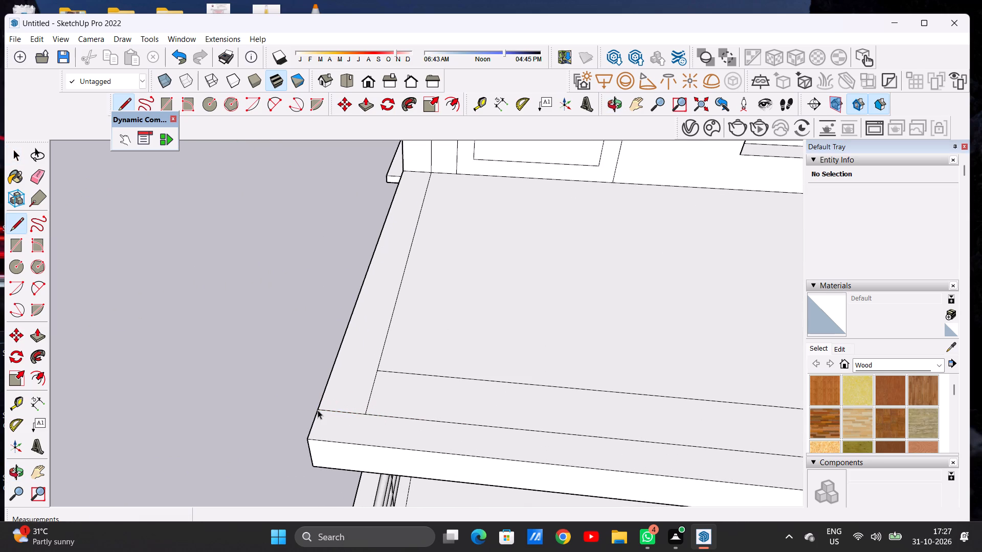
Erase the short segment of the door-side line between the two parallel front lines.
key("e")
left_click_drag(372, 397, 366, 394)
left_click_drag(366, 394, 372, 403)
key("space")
Redraw the short edge between the two parallel front lines in continuation of the door-side line.
scroll(373, 405, "down", 3)
scroll(373, 406, "up", 1)
scroll(373, 406, "down", 17)
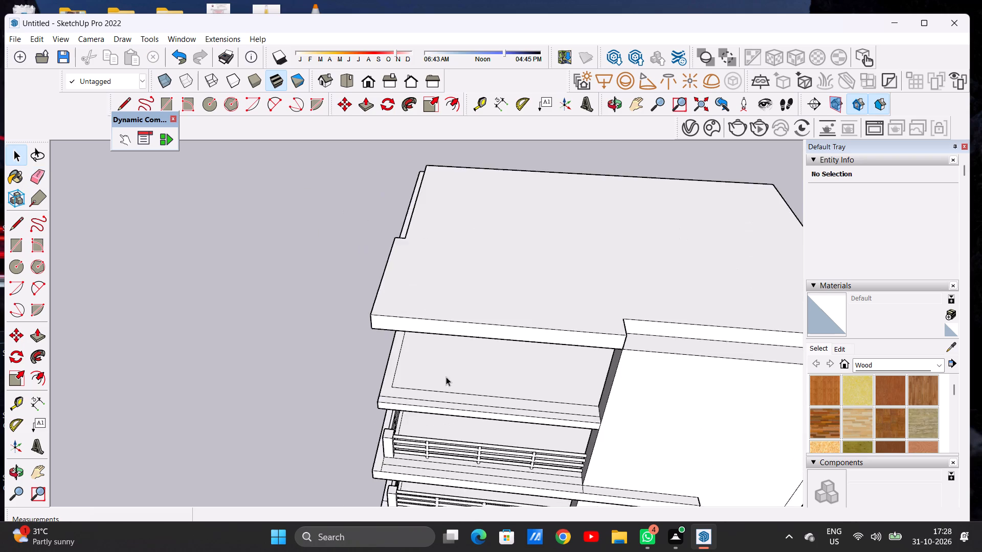
scroll(446, 377, "down", 3)
middle_click_drag(466, 395, 470, 361)
scroll(404, 394, "up", 5)
scroll(404, 394, "down", 1)
scroll(425, 367, "up", 2)
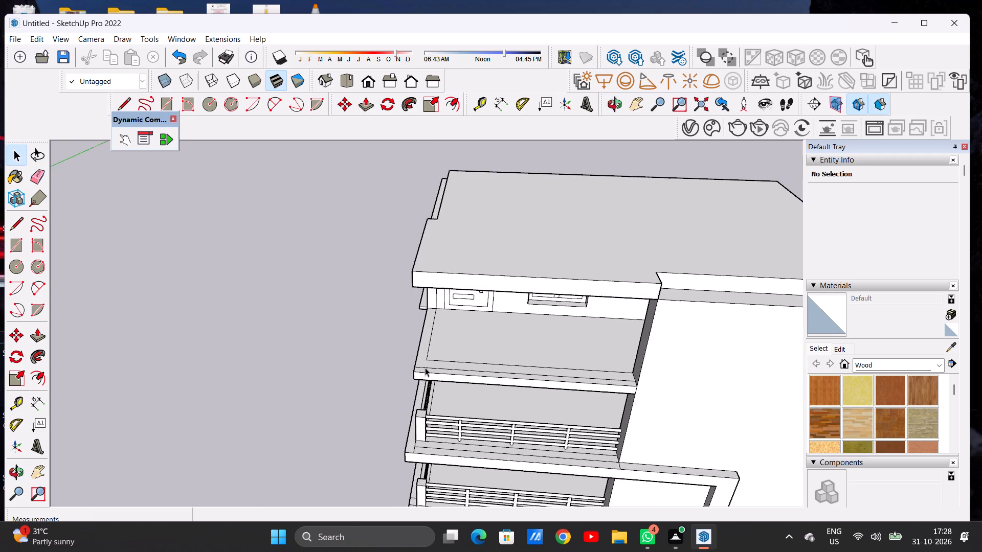
scroll(425, 367, "up", 10)
key("l")
scroll(426, 366, "up", 4)
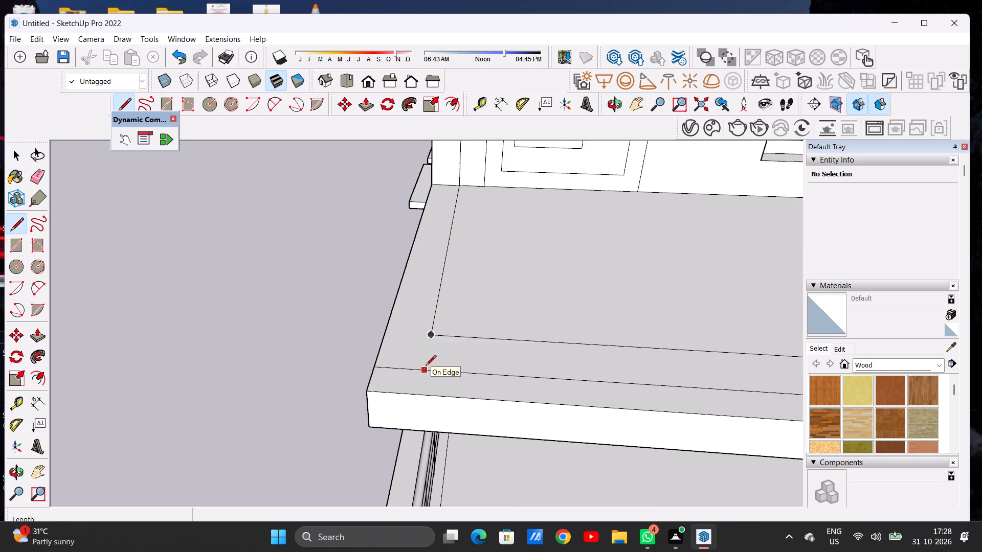
scroll(426, 366, "up", 5)
left_click(433, 327)
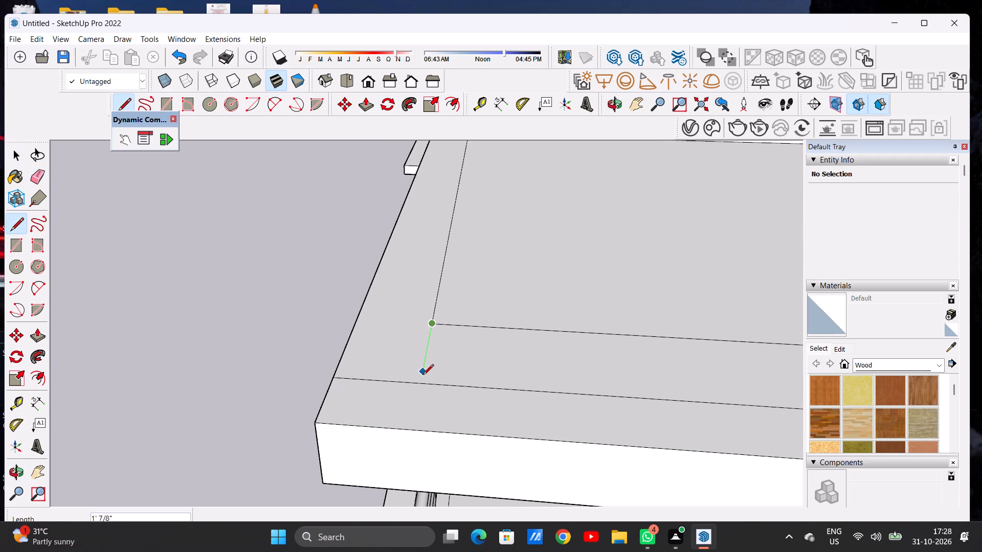
left_click(423, 381)
Draw a line about 1' long from the inner corner to the slab's outer side edge, closing the corner rectangle.
left_click(432, 327)
left_click(358, 317)
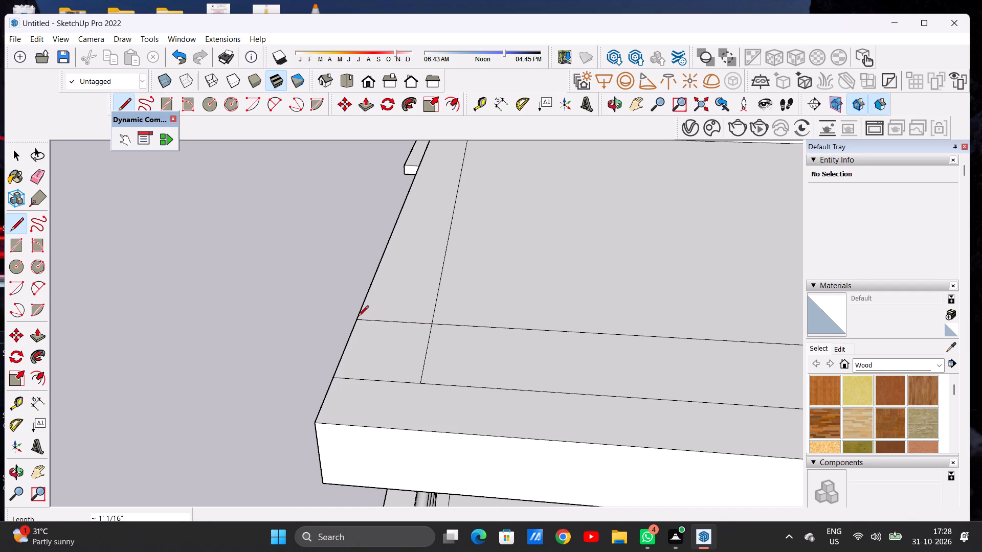
key("space")
Push/Pull the corner rectangle on the top storey's balcony slab up 3'3" to form the corner post.
scroll(437, 368, "down", 16)
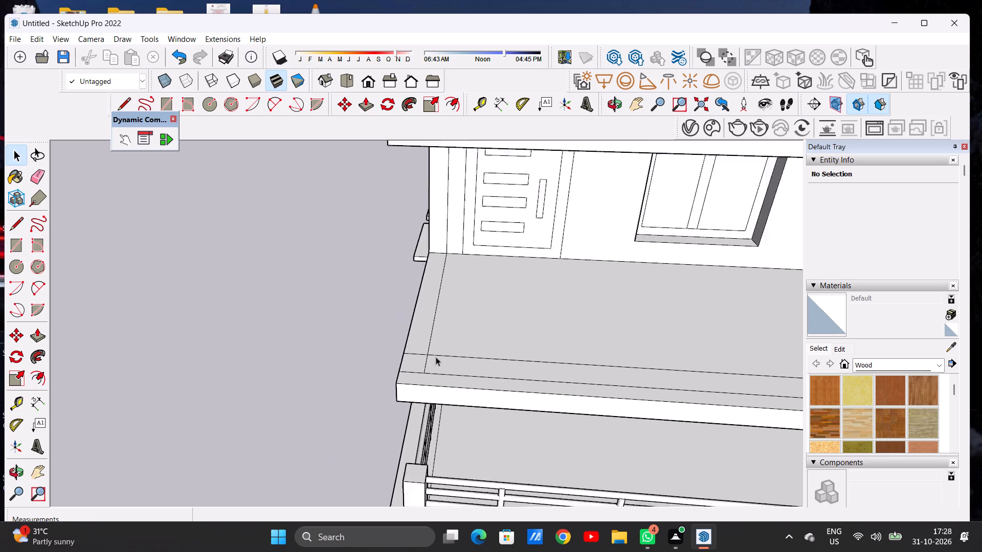
scroll(436, 357, "down", 2)
middle_click_drag(462, 363, 455, 327)
scroll(406, 331, "up", 9)
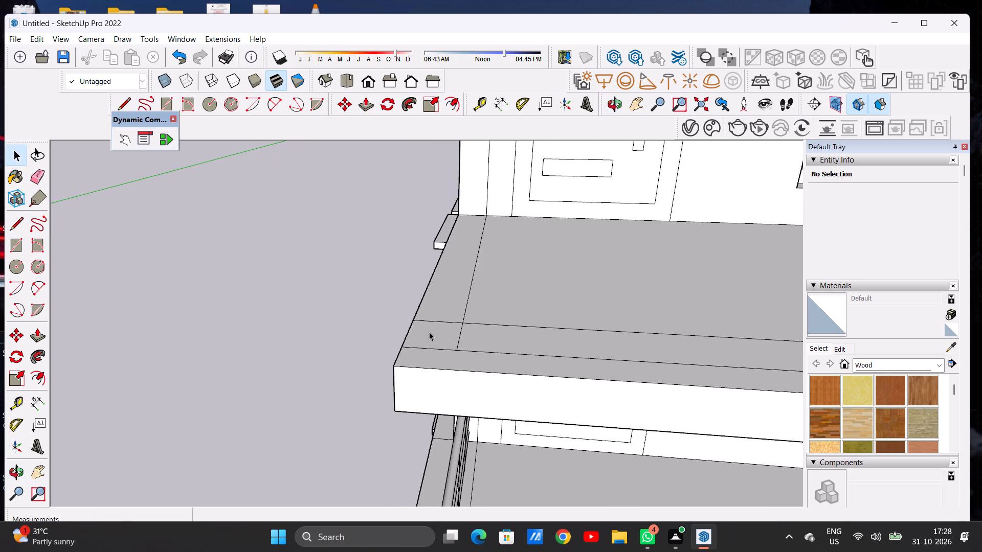
key("p")
scroll(433, 336, "up", 4)
left_click(433, 336)
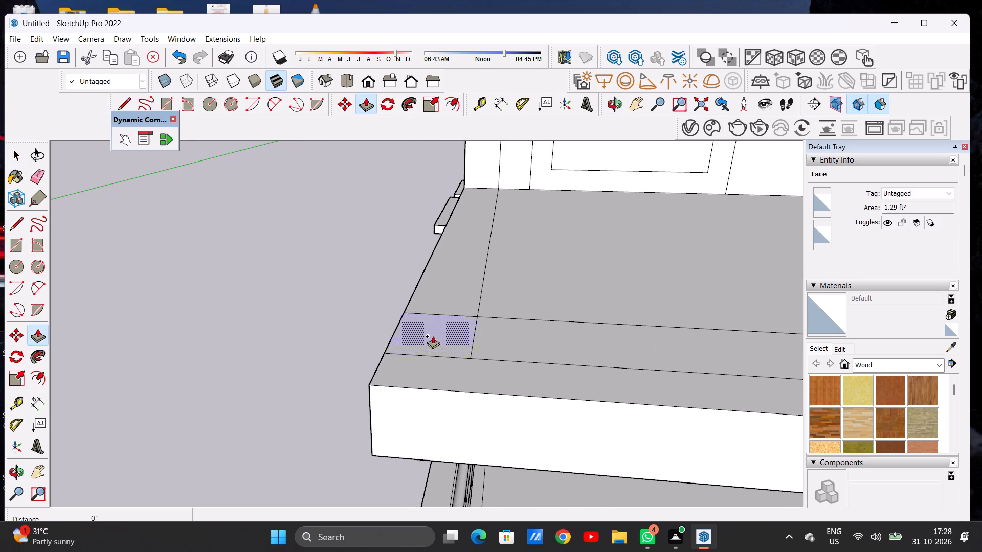
scroll(433, 290, "down", 20)
scroll(433, 290, "down", 2)
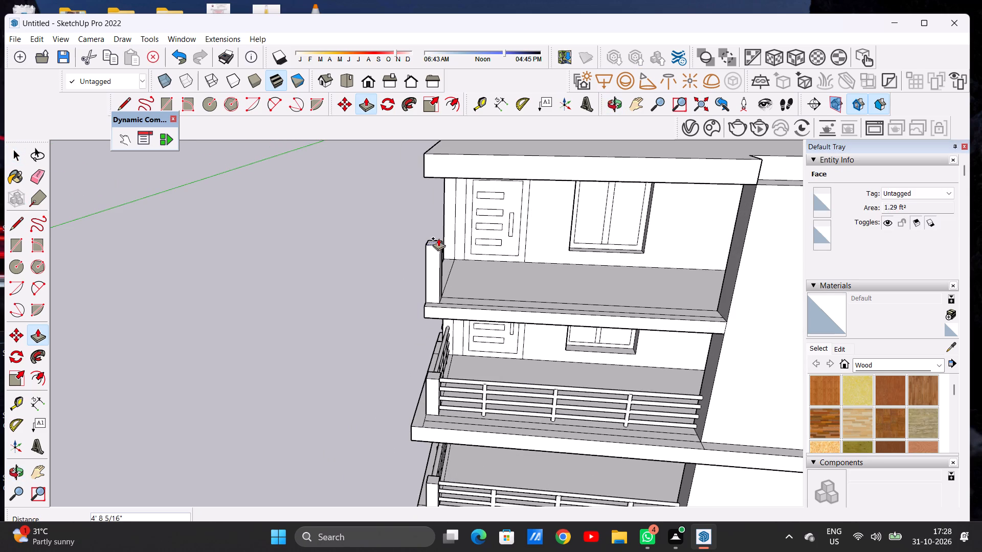
key("3")
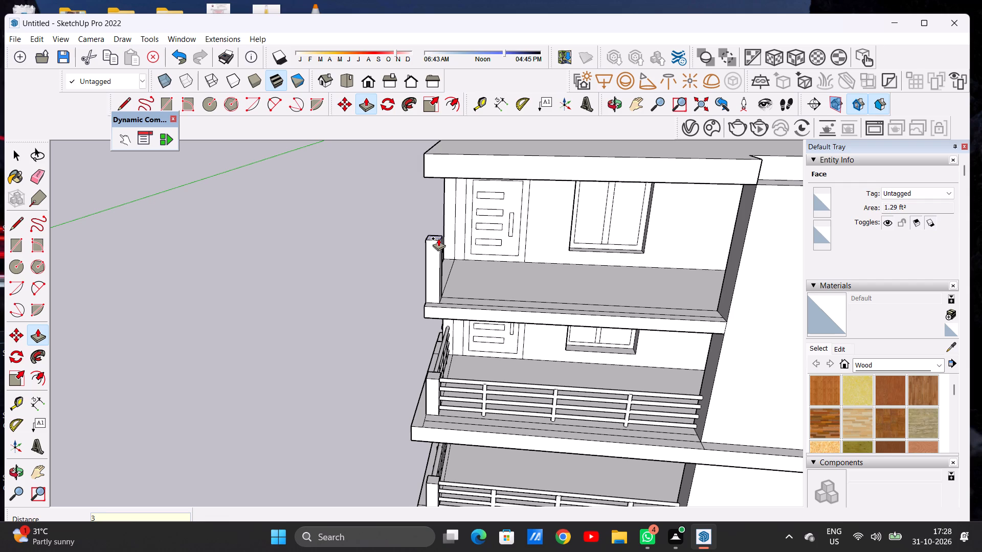
type("'3")
key("shift+quotedbl")
key("Return")
key("space")
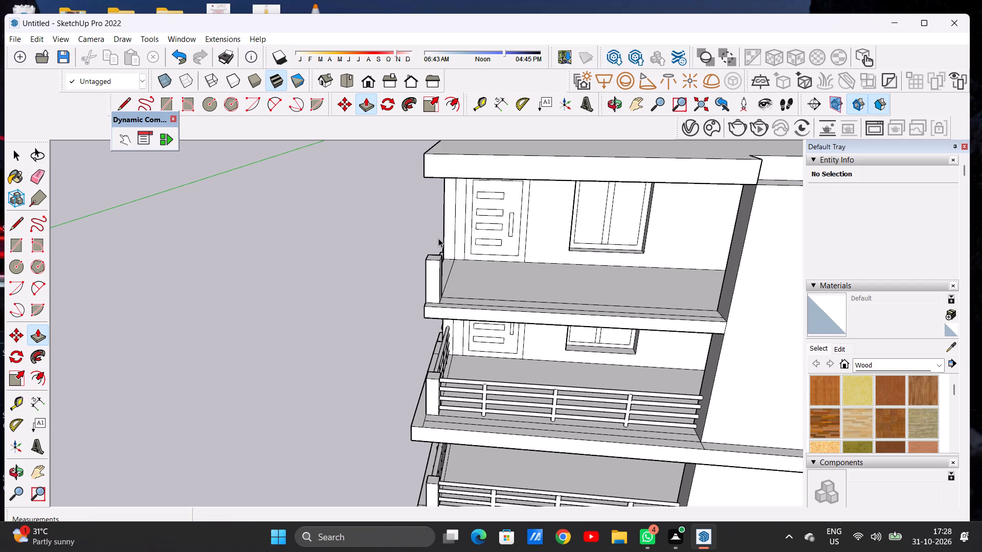
Examine the top storey's balcony and its new corner post against the railed balconies below.
scroll(496, 313, "down", 7)
middle_click_drag(498, 314, 496, 287)
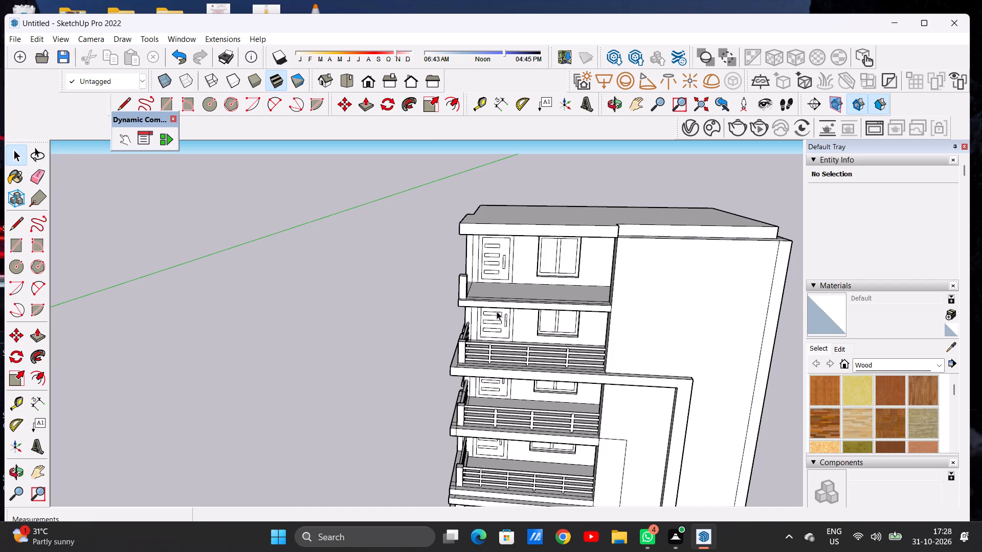
middle_click_drag(501, 310, 516, 407)
scroll(551, 330, "up", 12)
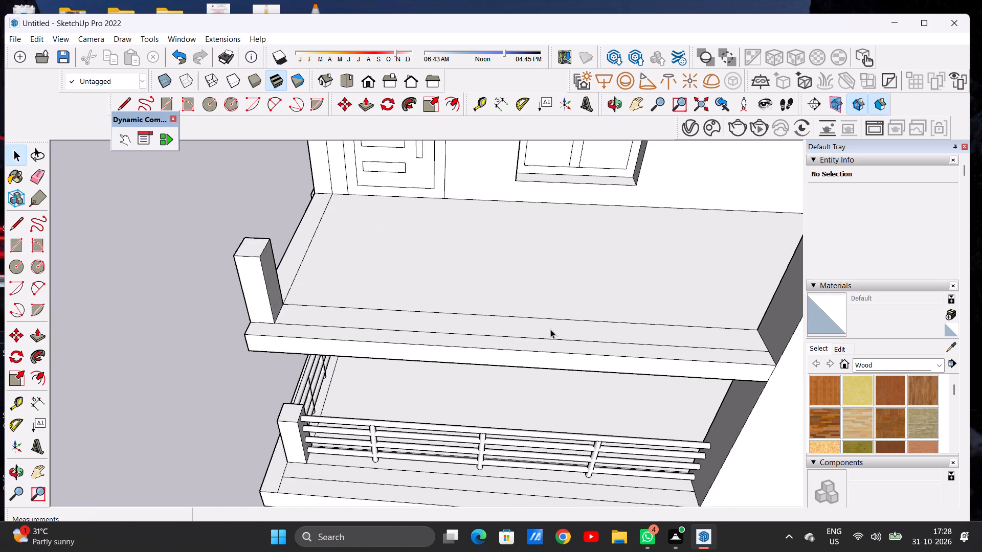
scroll(512, 308, "down", 6)
middle_click_drag(510, 300, 519, 327)
scroll(429, 314, "down", 2)
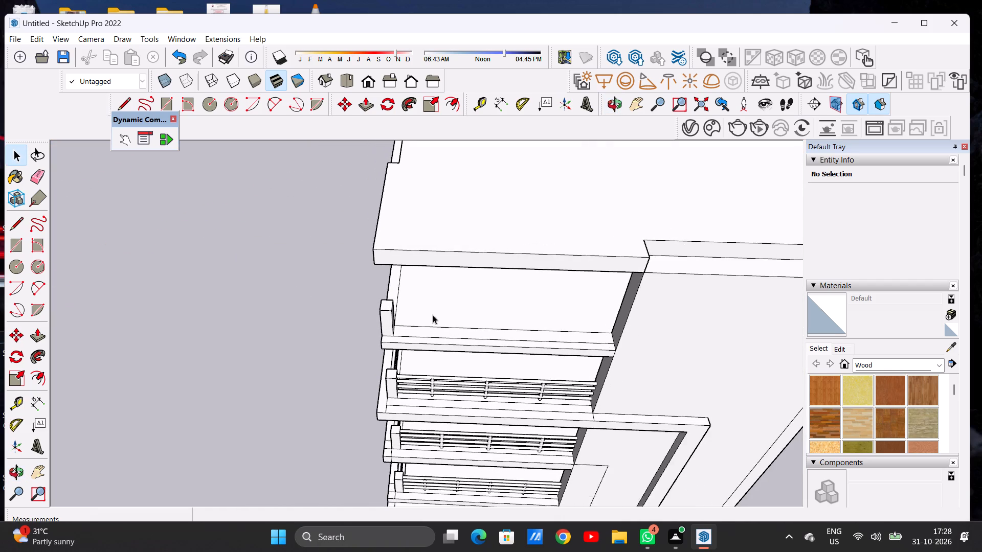
scroll(489, 345, "up", 8)
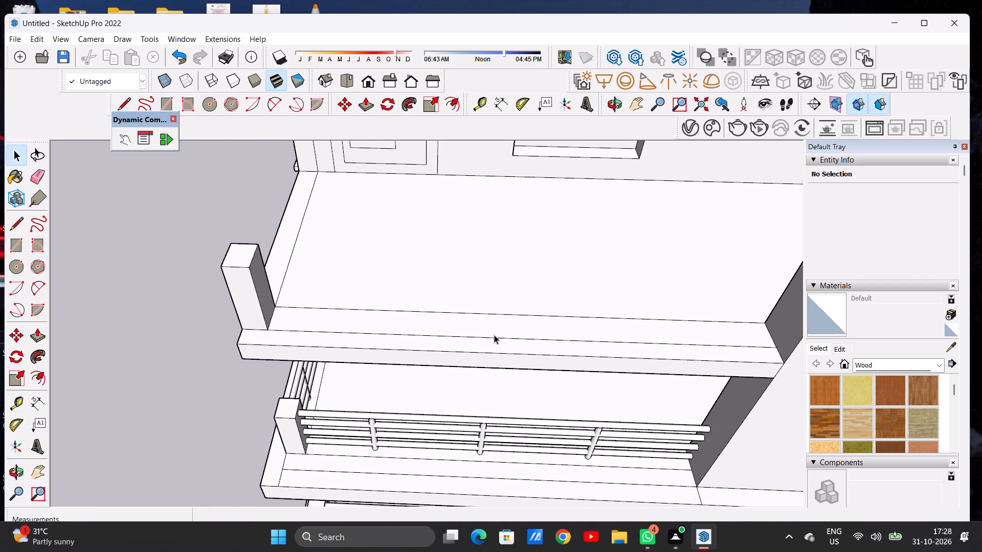
scroll(490, 339, "down", 16)
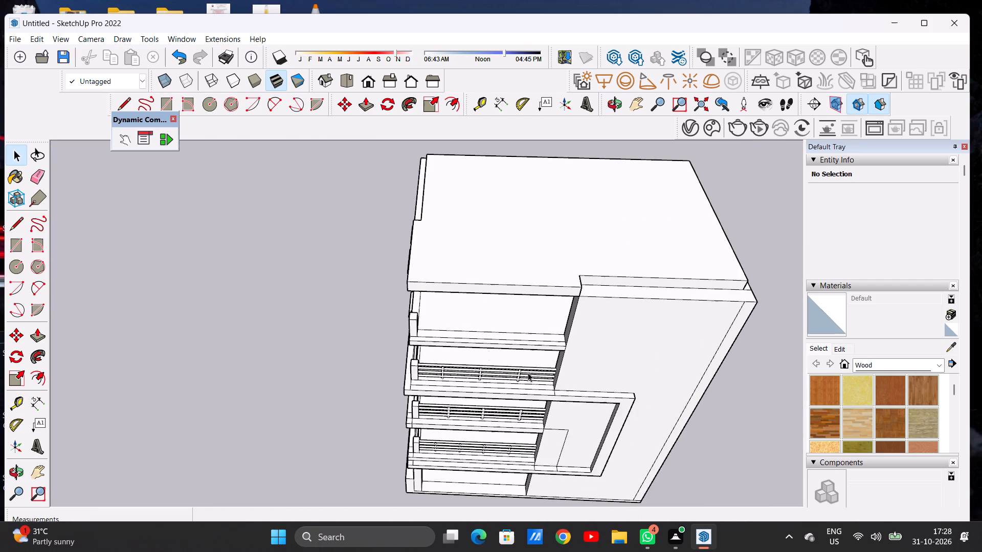
middle_click_drag(537, 373, 514, 261)
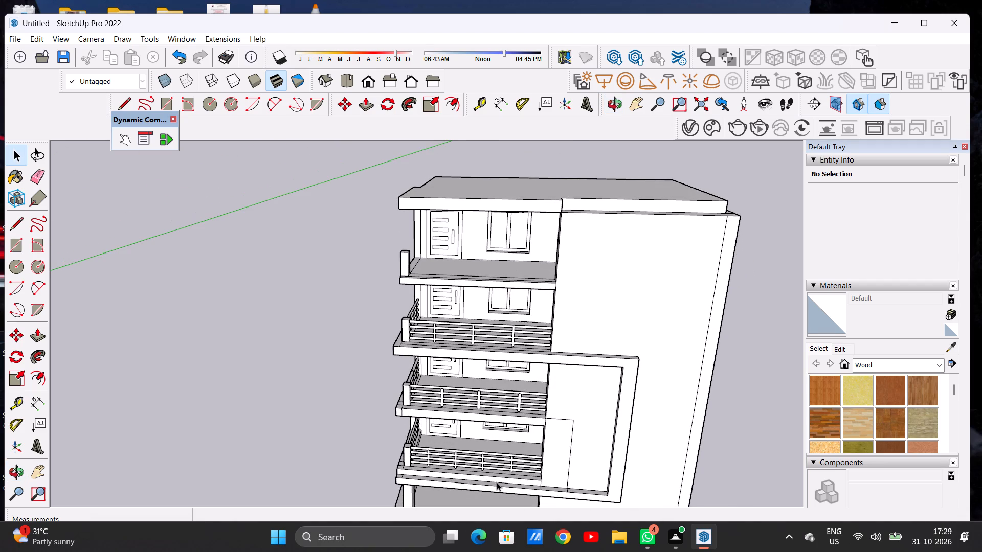
Inspect the railing and the low curb beneath it on the lowest railed balcony.
scroll(504, 481, "up", 1)
scroll(504, 481, "down", 1)
scroll(504, 481, "up", 2)
scroll(504, 481, "down", 1)
scroll(504, 481, "up", 8)
middle_click_drag(522, 469, 367, 465)
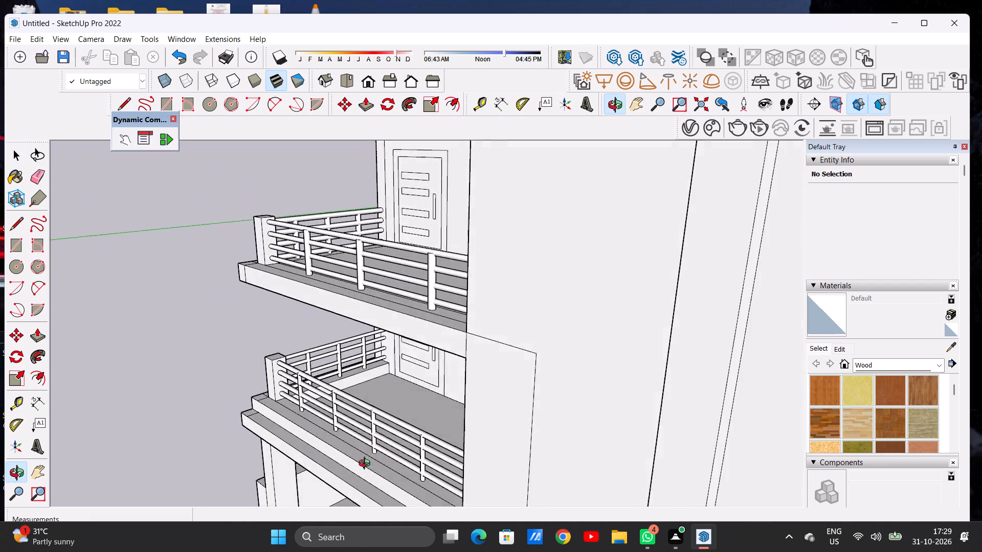
middle_click_drag(367, 465, 361, 474)
scroll(363, 461, "up", 10)
scroll(375, 436, "down", 1)
scroll(375, 436, "up", 5)
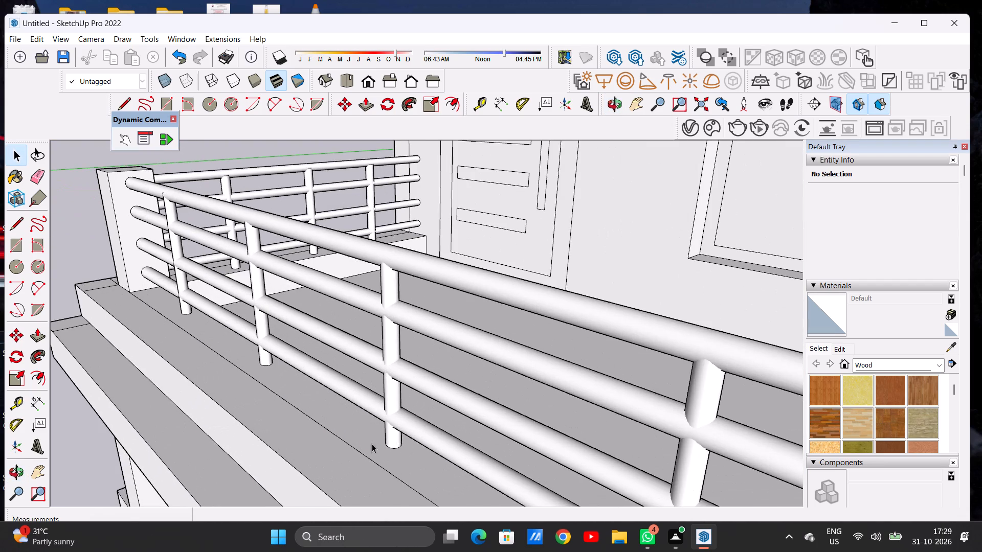
middle_click_drag(372, 444, 406, 439)
scroll(407, 440, "down", 20)
scroll(407, 440, "down", 8)
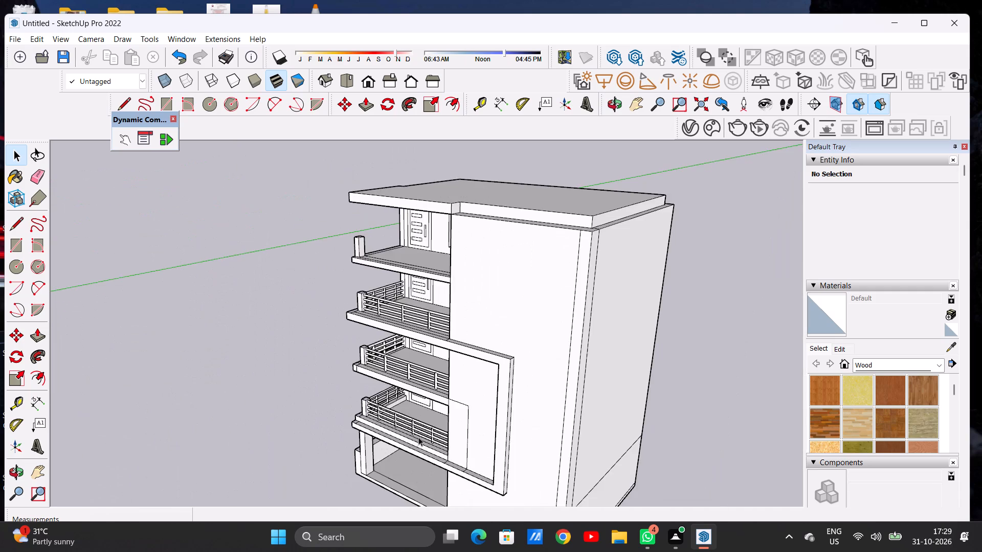
Review the whole front facade, comparing the top storey's bare balcony with the finished balconies below it.
middle_click_drag(435, 436, 552, 423)
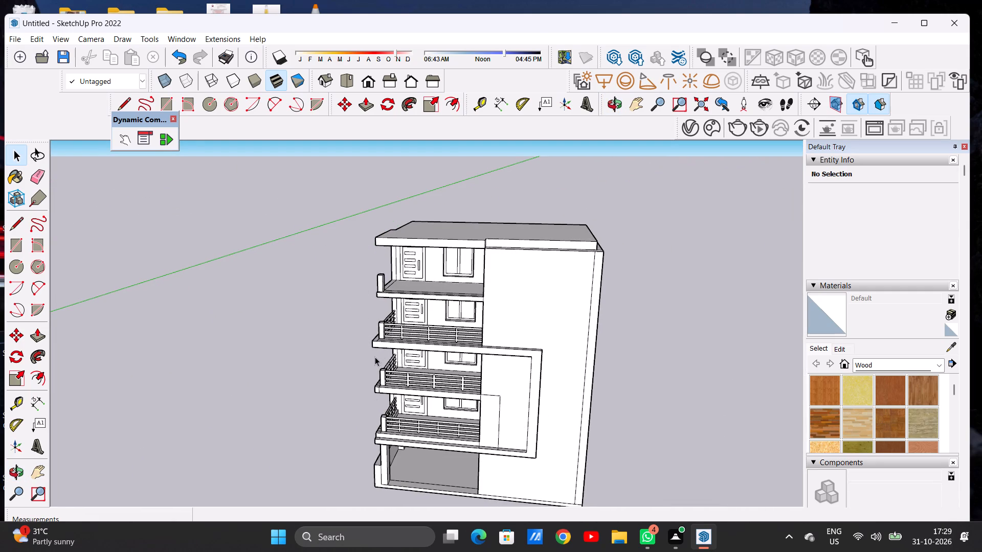
middle_click_drag(377, 356, 395, 336)
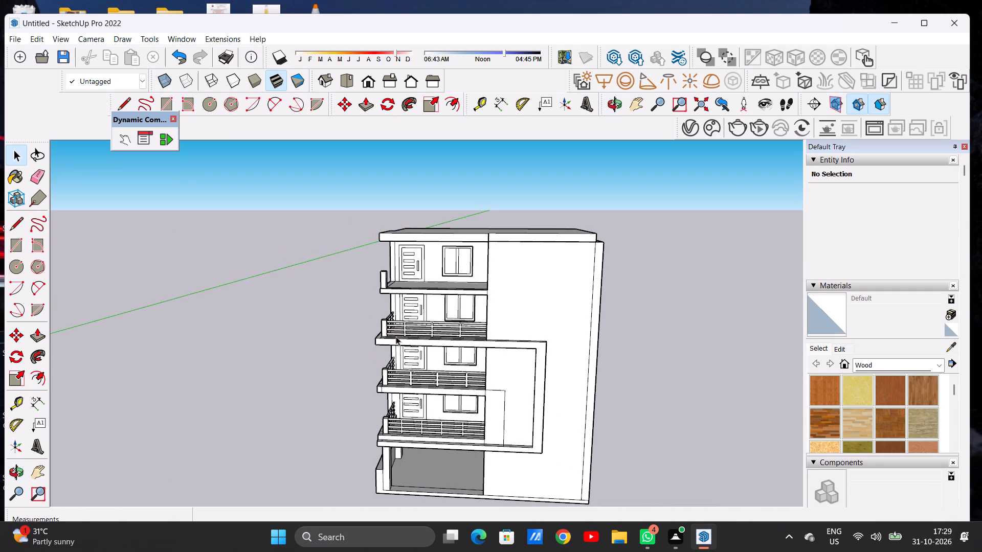
scroll(396, 336, "down", 2)
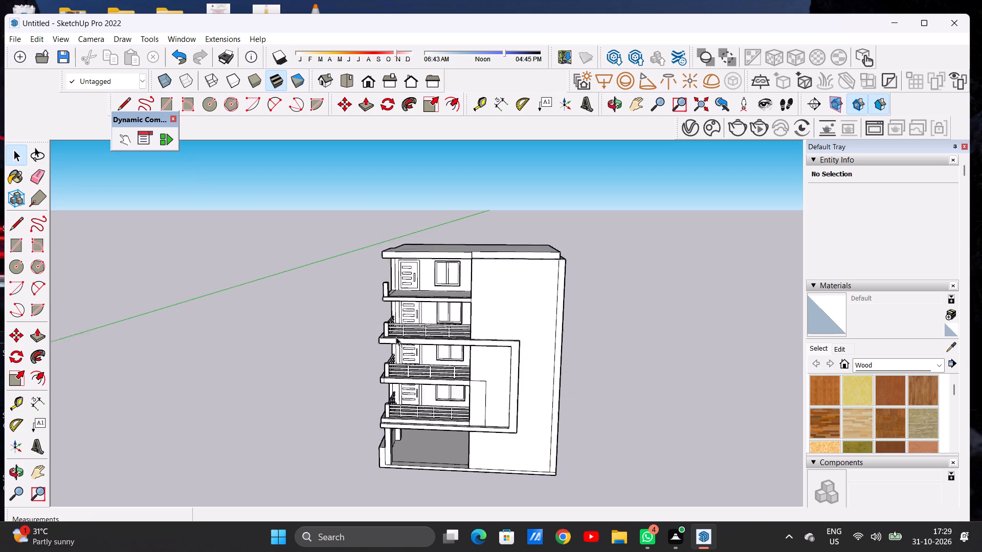
scroll(396, 337, "down", 4)
scroll(417, 298, "up", 2)
scroll(417, 299, "down", 1)
scroll(417, 299, "up", 9)
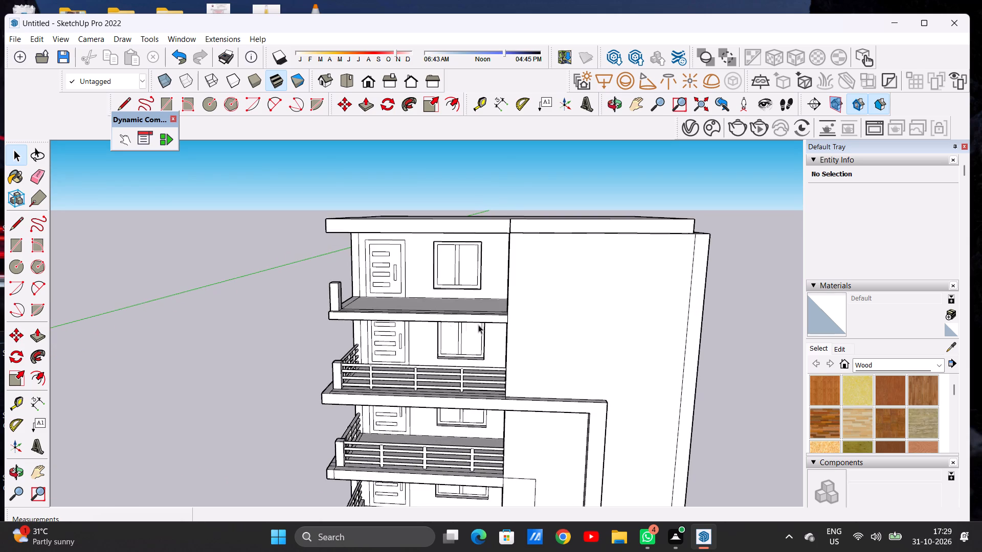
scroll(521, 325, "down", 9)
scroll(450, 302, "up", 4)
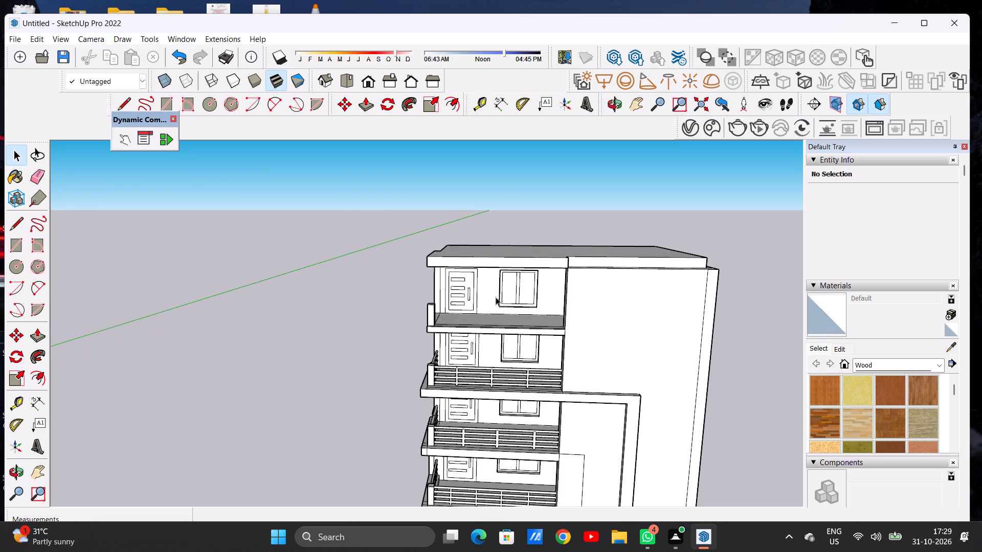
scroll(501, 296, "up", 4)
scroll(492, 339, "down", 2)
scroll(539, 344, "up", 7)
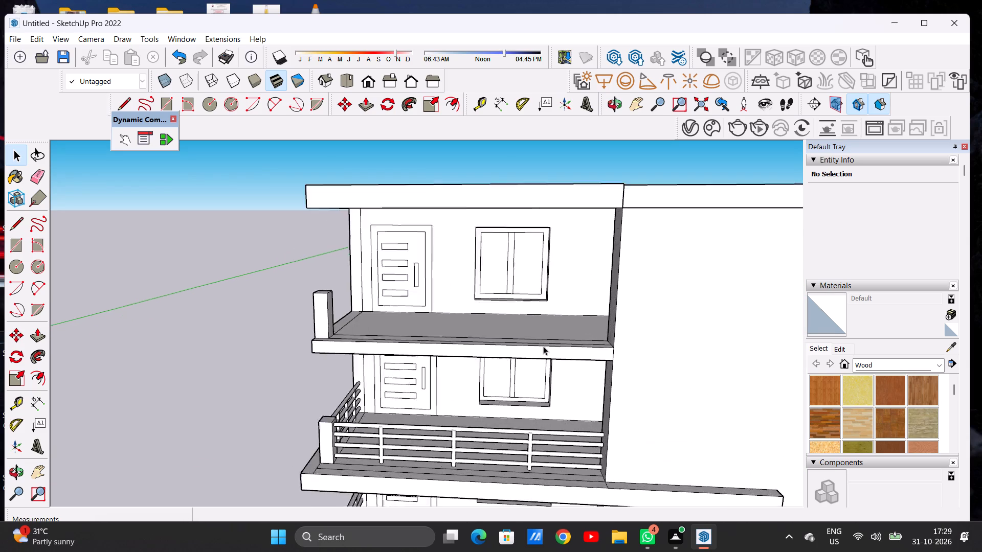
scroll(543, 346, "up", 3)
middle_click_drag(532, 338, 543, 386)
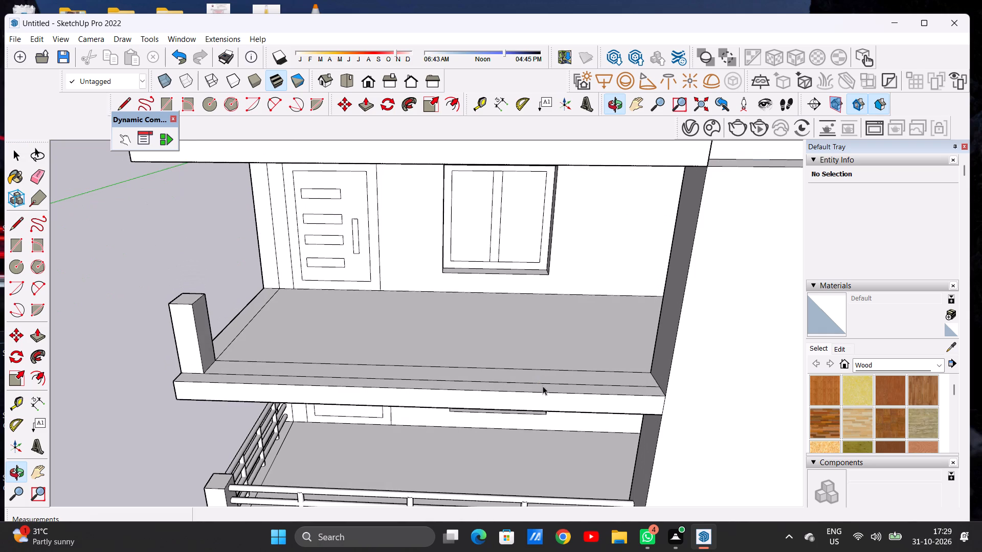
scroll(453, 355, "down", 8)
middle_click_drag(456, 355, 466, 383)
scroll(458, 382, "up", 6)
scroll(353, 373, "up", 5)
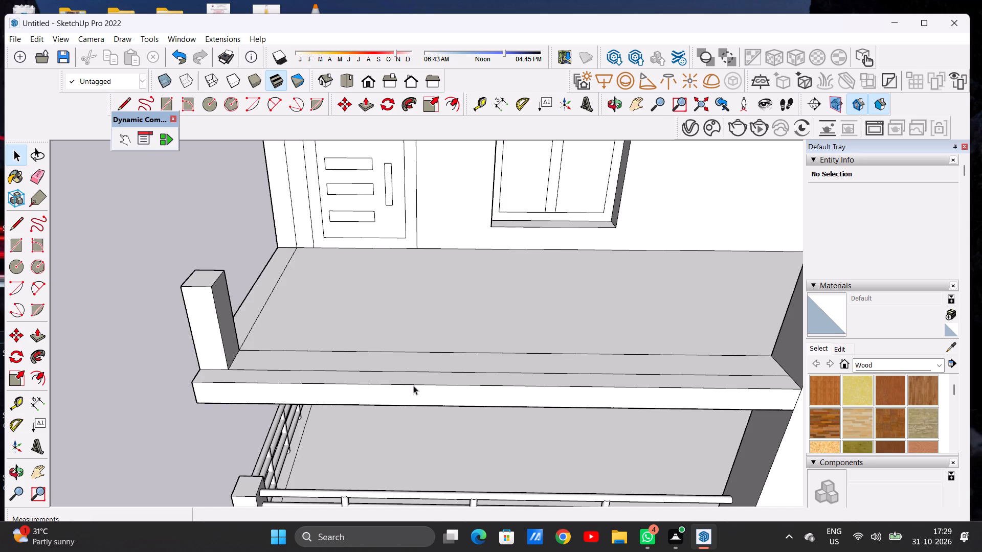
scroll(413, 385, "down", 12)
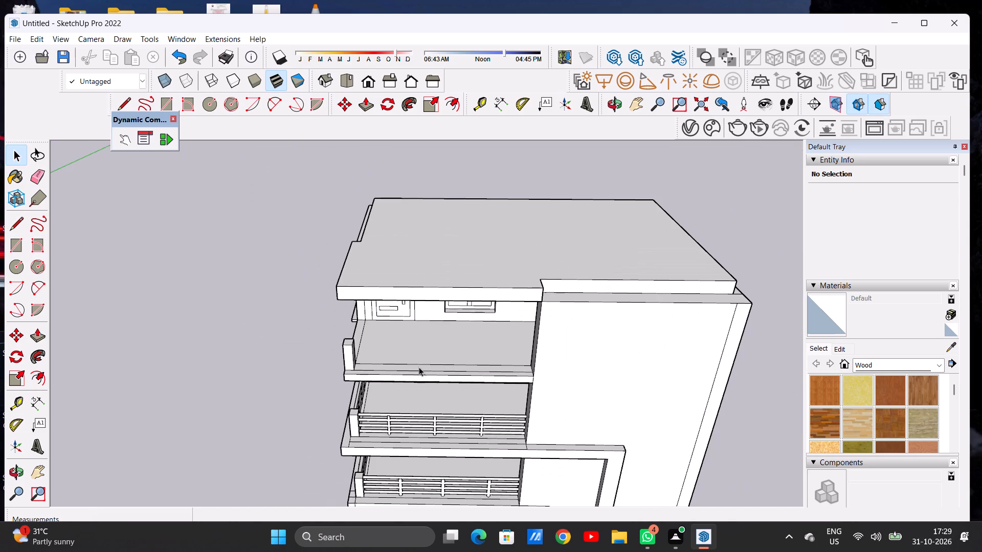
middle_click_drag(438, 396, 428, 340)
scroll(423, 372, "down", 2)
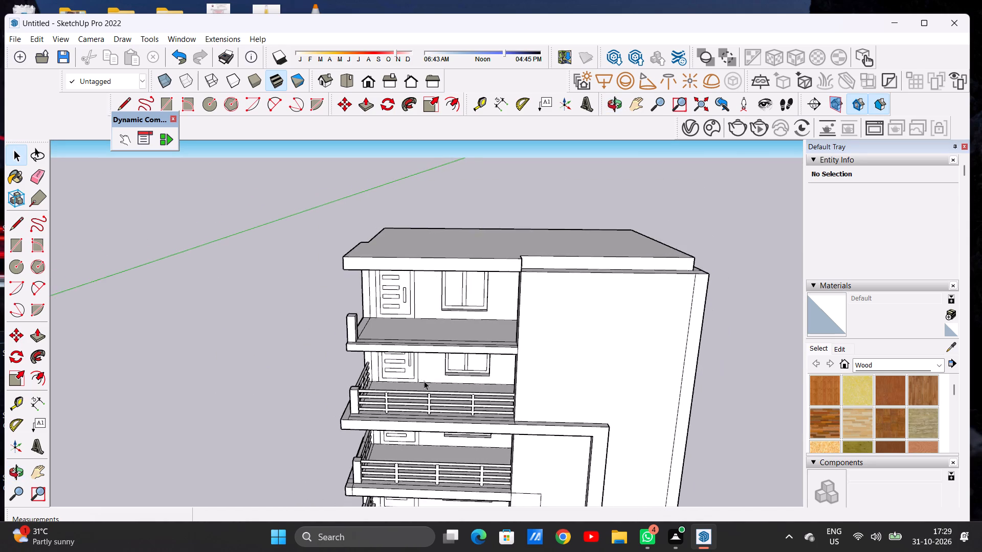
scroll(424, 381, "down", 4)
middle_click_drag(424, 377, 420, 351)
middle_click_drag(456, 389, 450, 424)
scroll(426, 404, "up", 4)
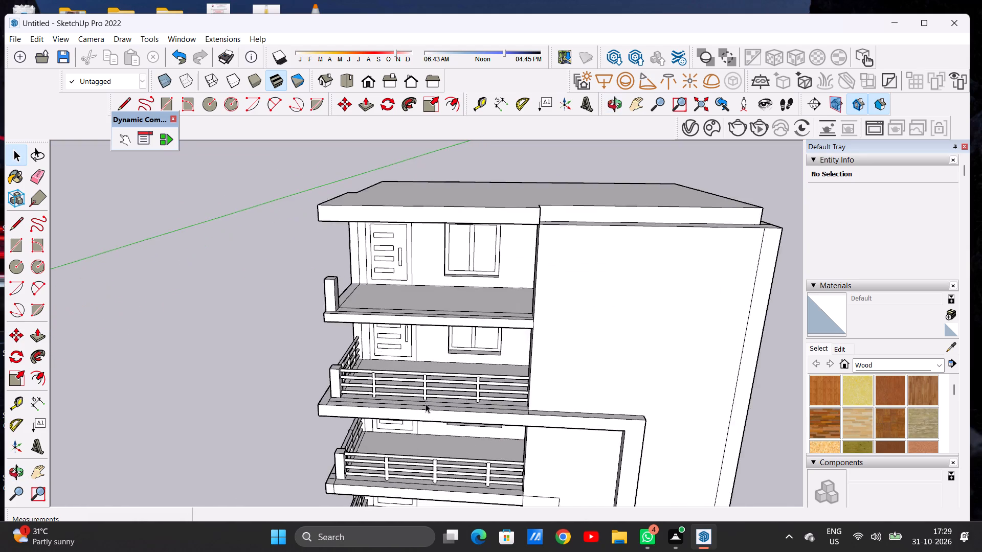
Push/Pull the floor strip beneath the front railing of the balcony directly below the top one up about 4 3/8".
scroll(426, 404, "up", 9)
middle_click_drag(475, 410, 475, 393)
scroll(541, 393, "up", 3)
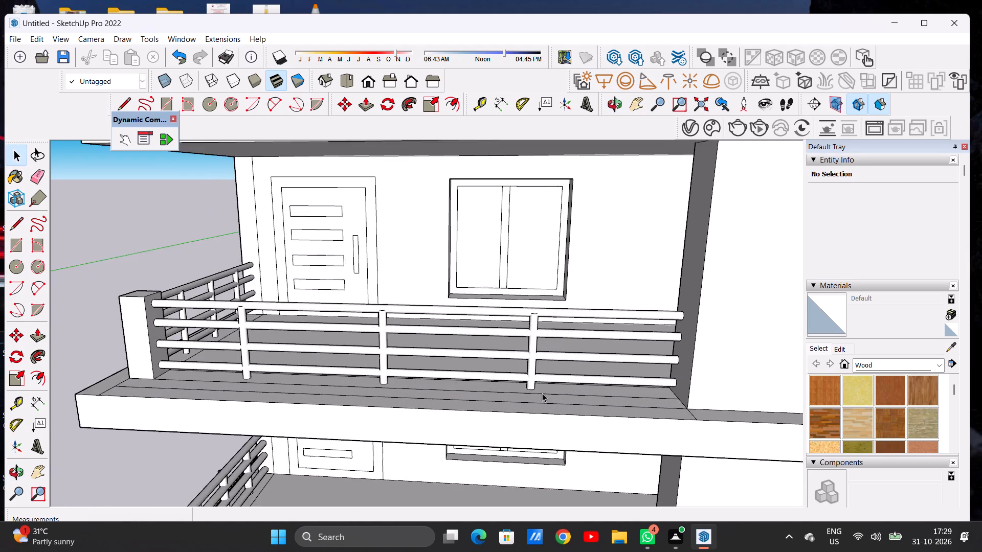
scroll(542, 393, "up", 5)
key("p")
scroll(572, 393, "up", 2)
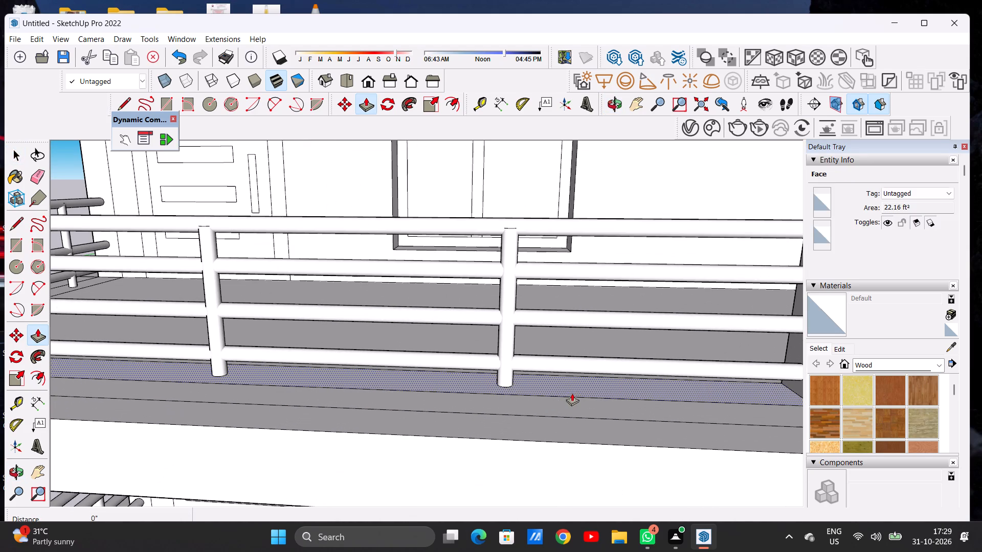
scroll(572, 393, "up", 1)
left_click(574, 382)
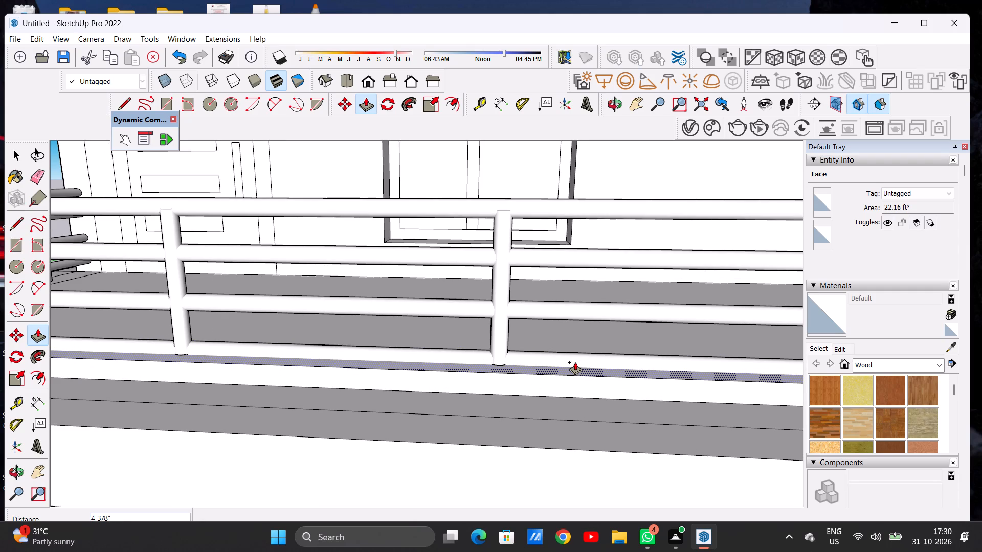
left_click(575, 362)
Push/Pull the strip beneath the front railing of the balcony one storey further down up about 4 1/16".
scroll(512, 405, "down", 16)
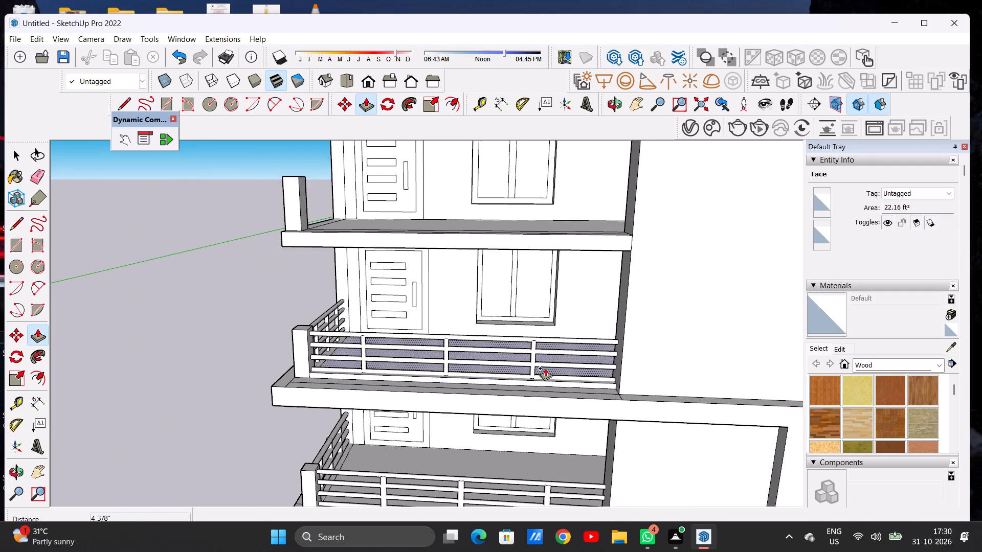
scroll(539, 362, "down", 5)
scroll(556, 465, "up", 15)
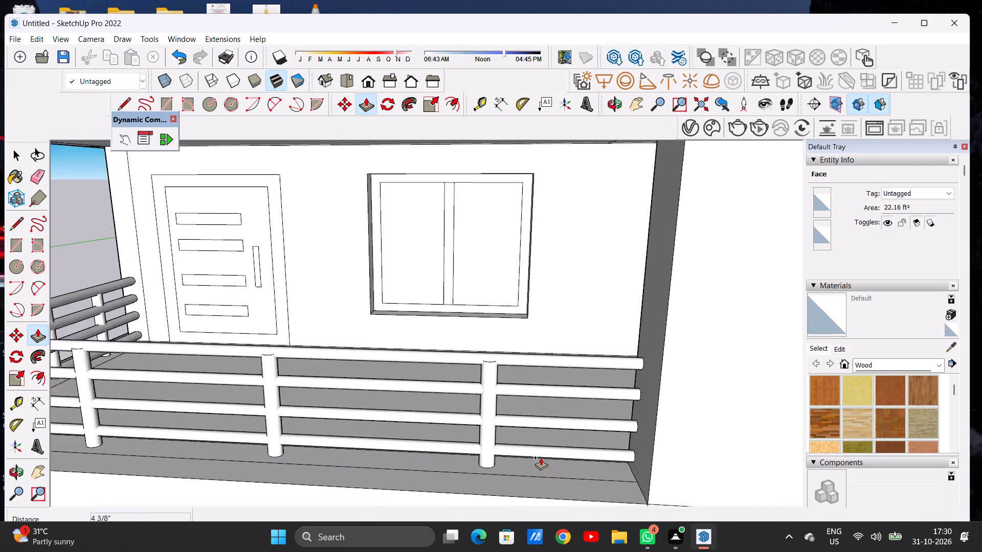
scroll(507, 461, "down", 1)
scroll(507, 461, "up", 6)
left_click(507, 465)
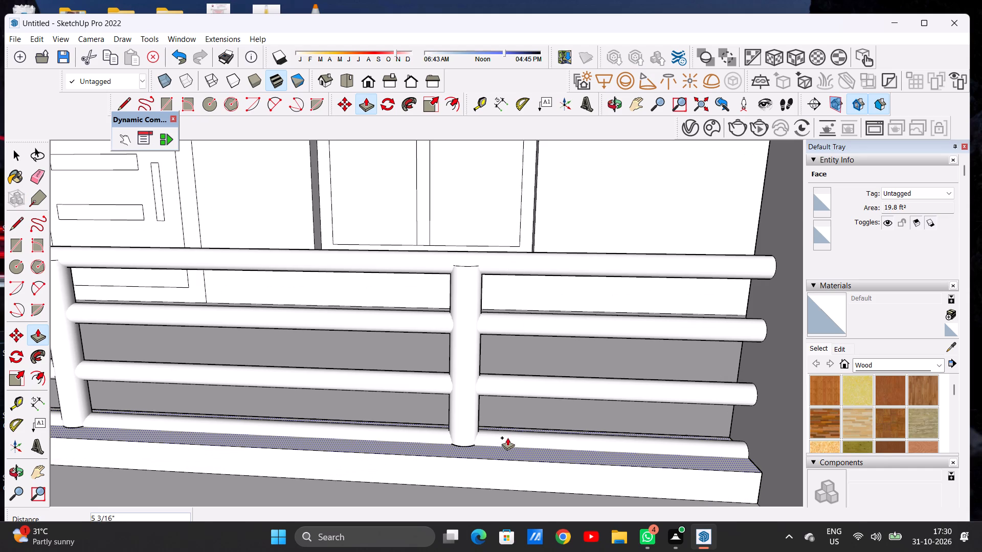
left_click(510, 444)
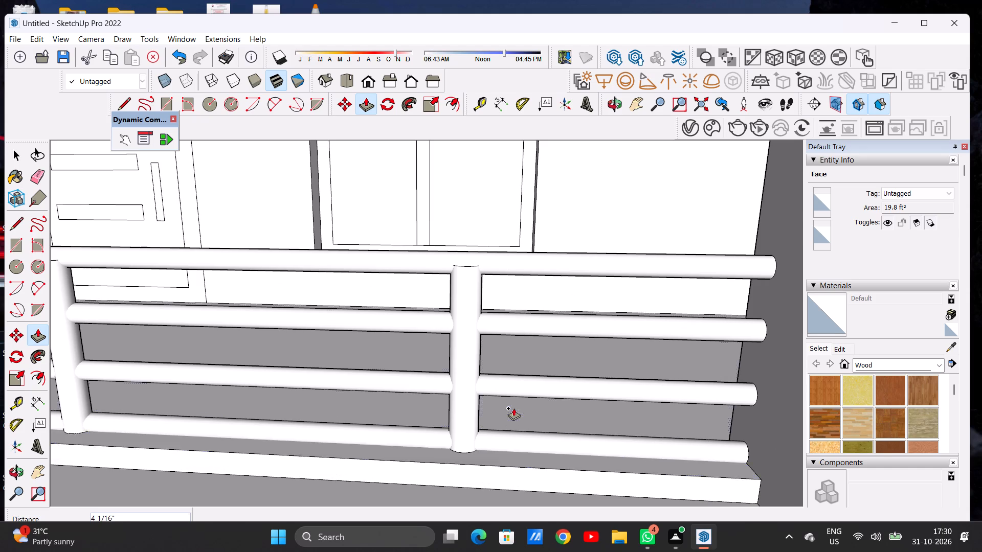
scroll(514, 408, "down", 20)
scroll(514, 408, "down", 6)
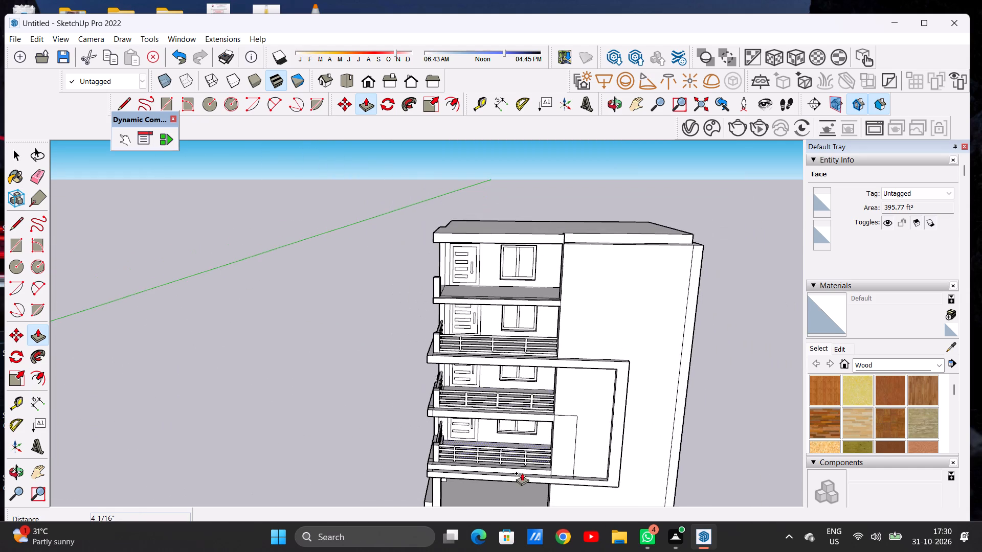
Push/Pull the floor strip beneath the front railing of the lowest railed balcony up about 4 7/16".
scroll(517, 477, "up", 11)
scroll(509, 458, "down", 1)
scroll(509, 458, "up", 17)
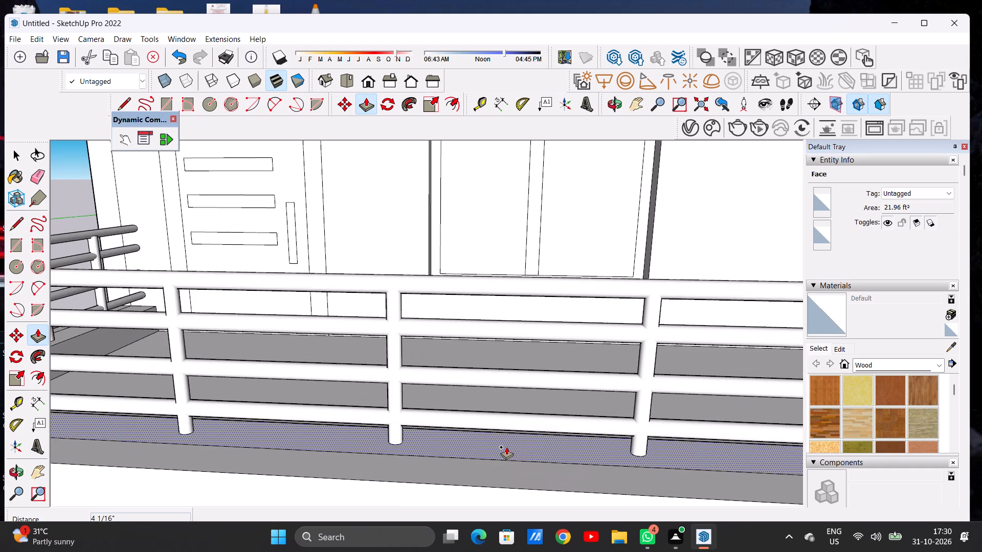
left_click(506, 447)
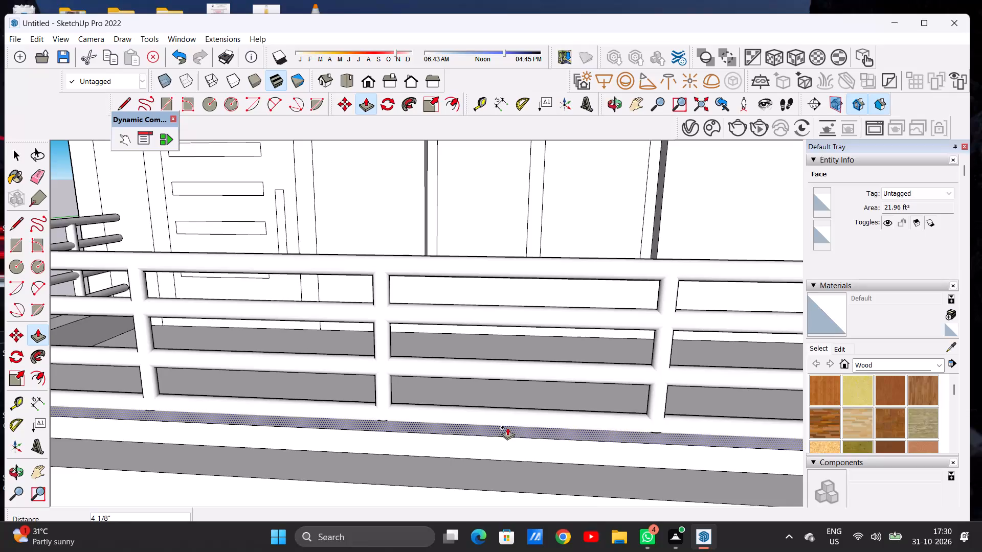
left_click(508, 426)
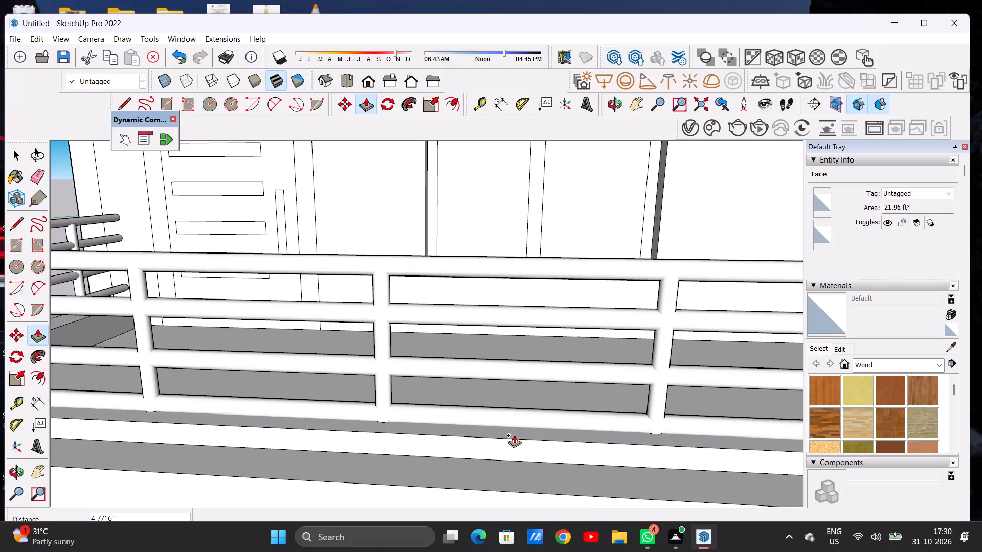
scroll(515, 436, "down", 20)
scroll(515, 436, "down", 2)
middle_click_drag(500, 424, 503, 413)
scroll(520, 423, "up", 2)
scroll(520, 423, "down", 1)
scroll(520, 423, "up", 16)
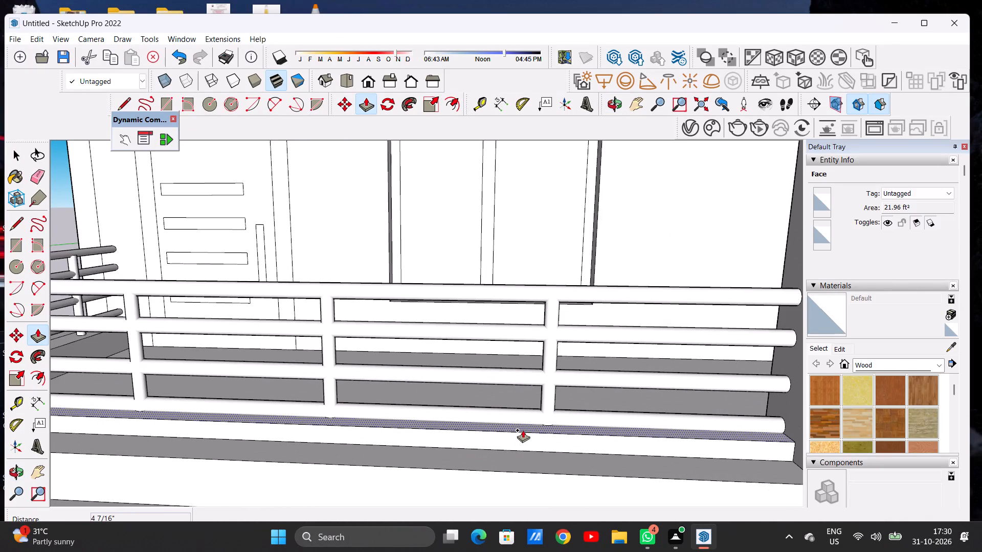
Review the railings and raised curbs on the lower balconies and compare them with the bare top-storey balcony.
scroll(517, 427, "down", 20)
scroll(517, 427, "down", 6)
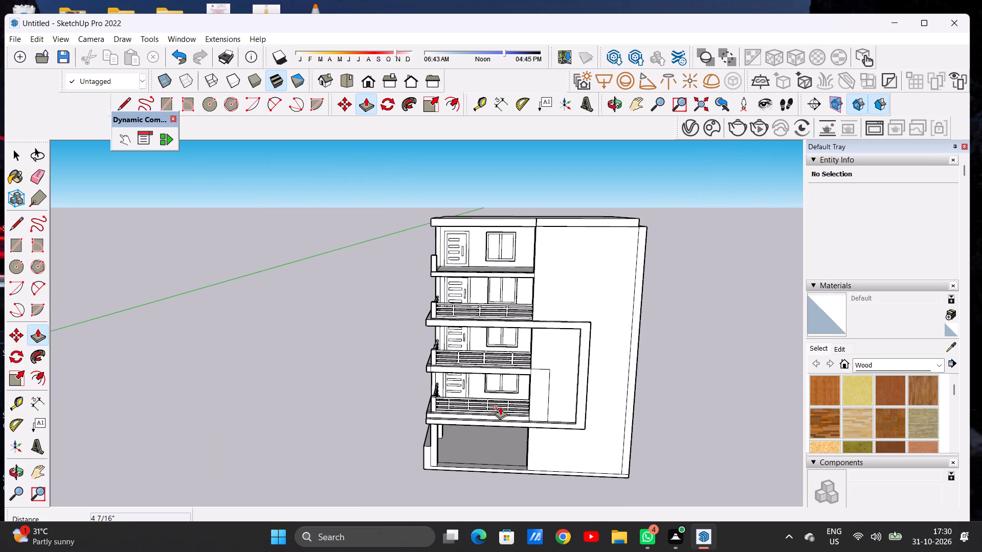
scroll(515, 315, "up", 12)
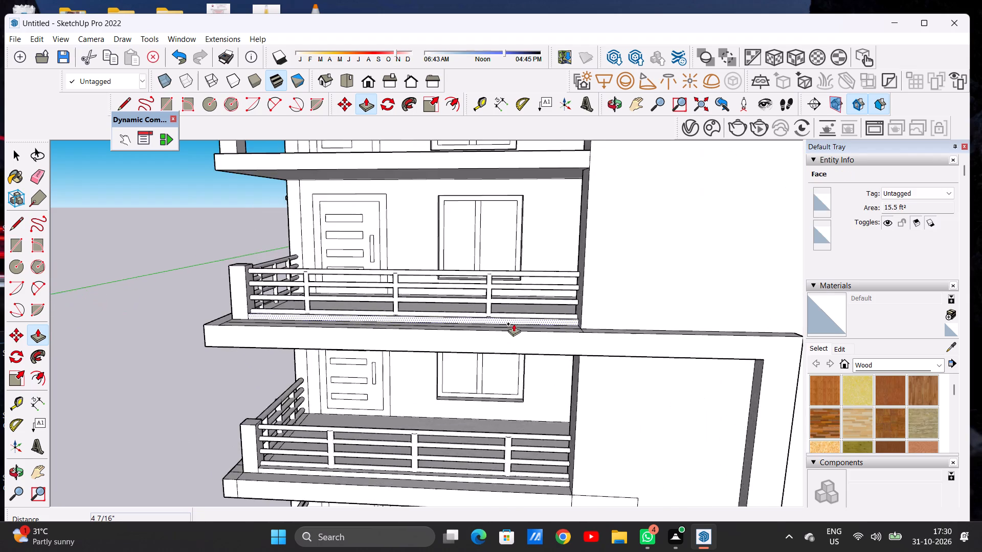
scroll(514, 324, "up", 8)
key("space")
middle_click_drag(494, 304, 499, 365)
middle_click_drag(499, 373, 468, 299)
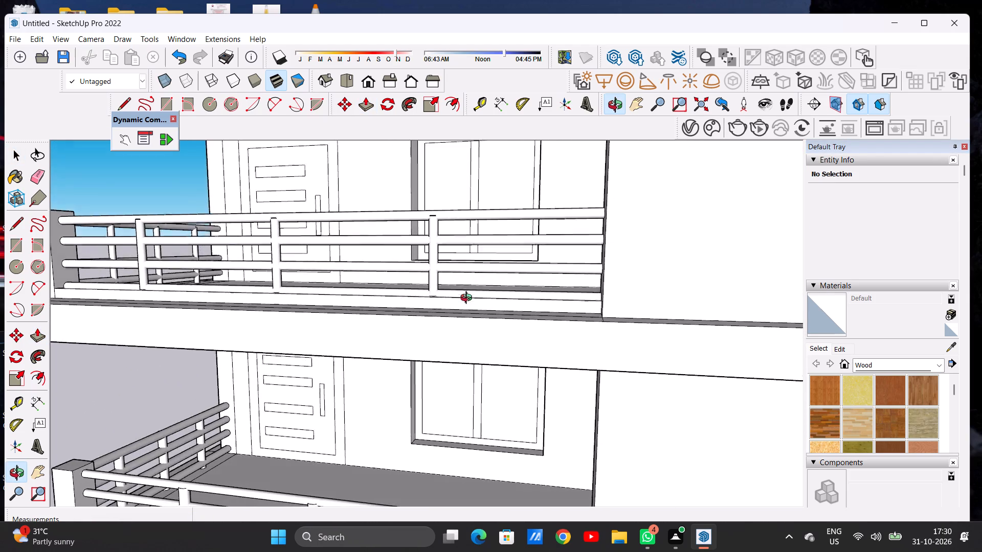
middle_click_drag(468, 299, 585, 330)
scroll(526, 321, "down", 7)
middle_click_drag(531, 321, 408, 357)
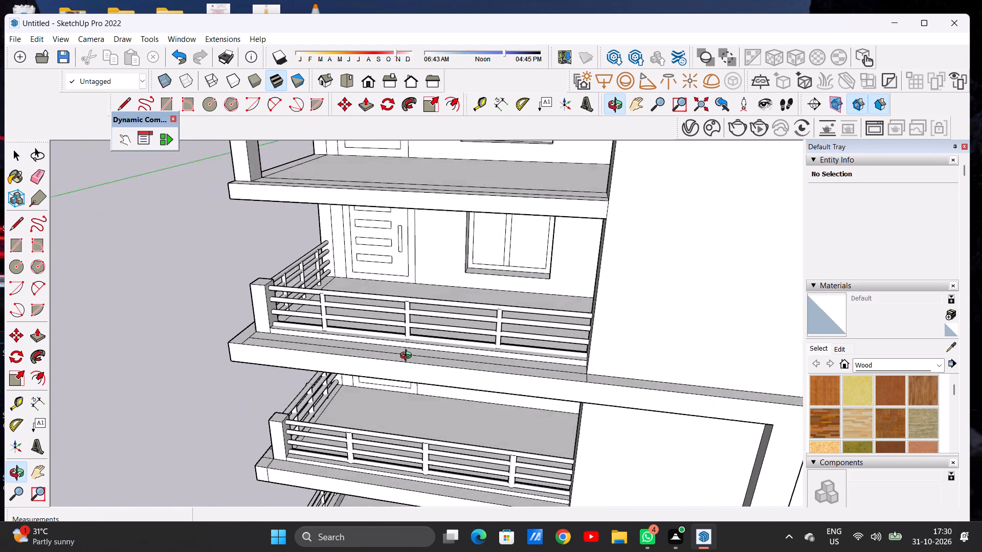
middle_click_drag(408, 357, 432, 353)
scroll(433, 351, "down", 6)
middle_click_drag(475, 356, 478, 319)
scroll(480, 365, "down", 8)
scroll(470, 311, "up", 11)
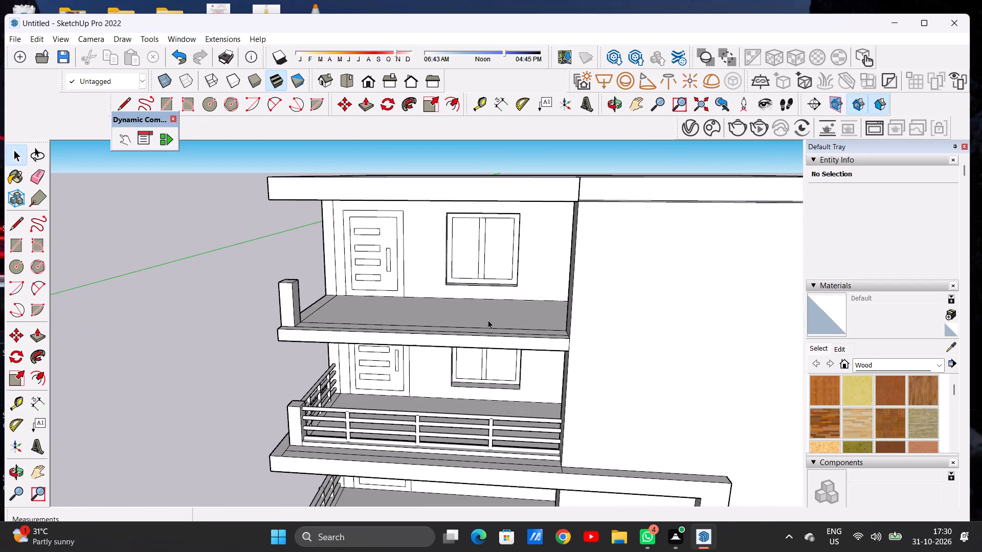
Push/Pull the floor strip along the front edge of the top-storey balcony up about 7 3/16".
middle_click_drag(505, 336, 515, 379)
scroll(550, 360, "up", 1)
scroll(550, 360, "down", 1)
scroll(550, 360, "up", 2)
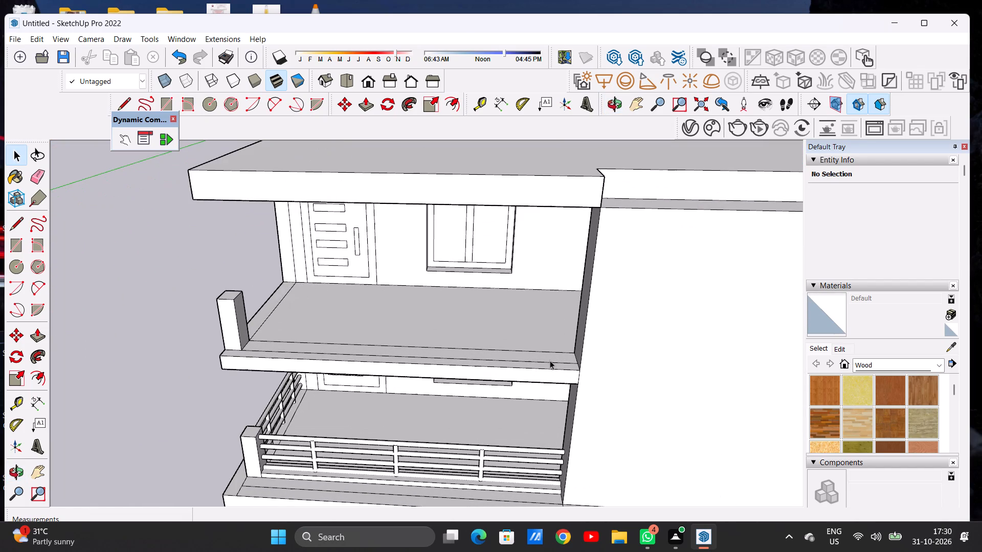
key("p")
scroll(554, 357, "up", 4)
middle_click(558, 358)
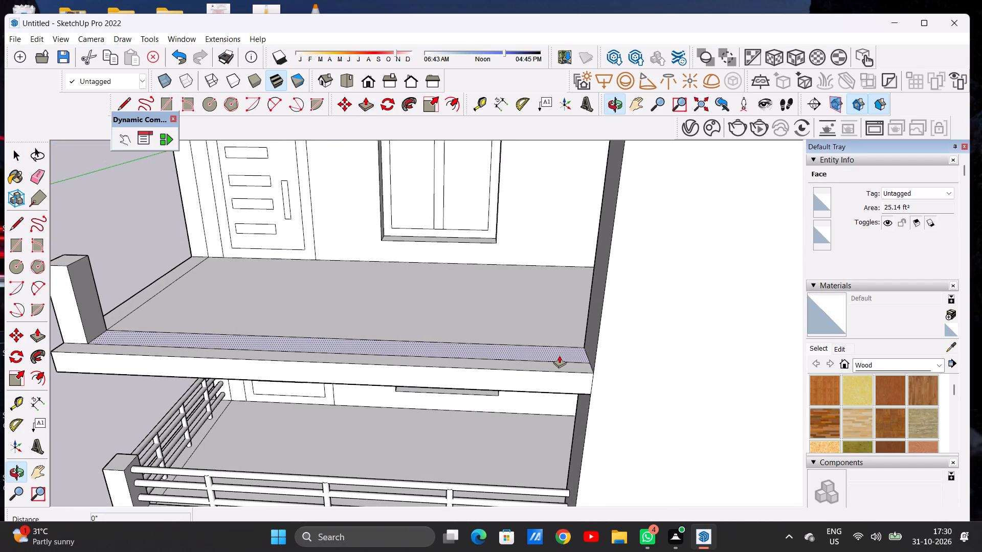
left_click(559, 355)
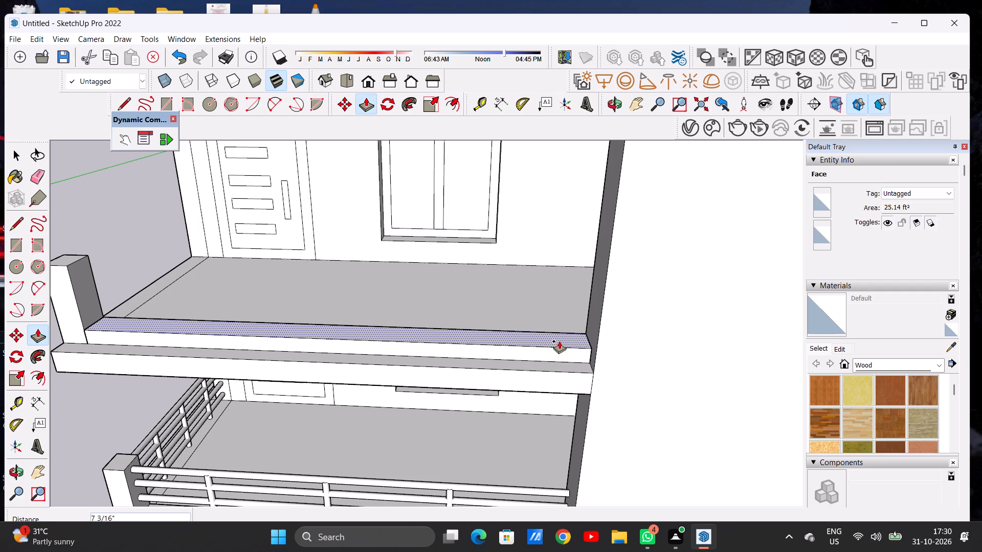
left_click(559, 341)
key("space")
scroll(468, 393, "down", 9)
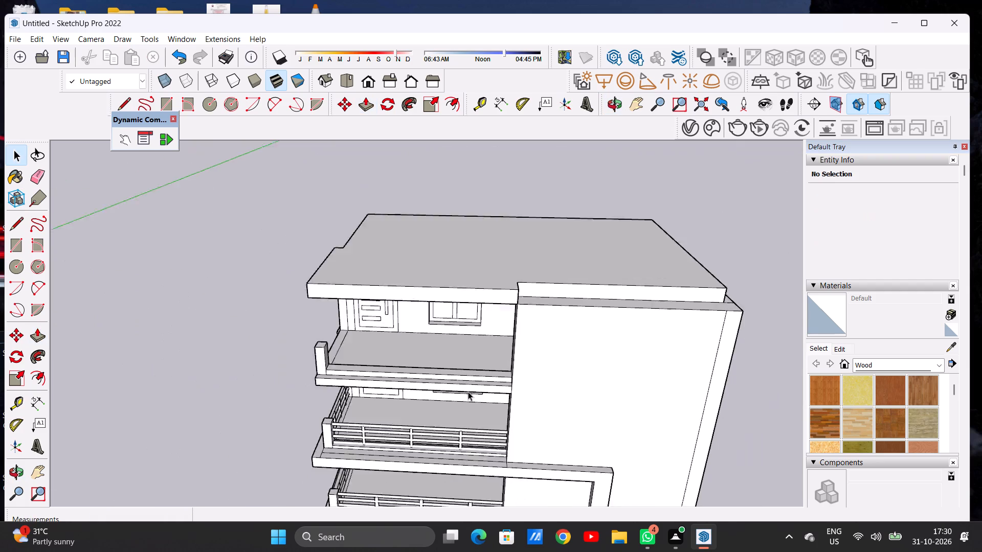
Draw a circle with a radius of about 2 11/16" on top of the top balcony's front curb, near the corner post.
scroll(468, 392, "down", 1)
middle_click_drag(446, 397, 450, 348)
scroll(350, 364, "up", 6)
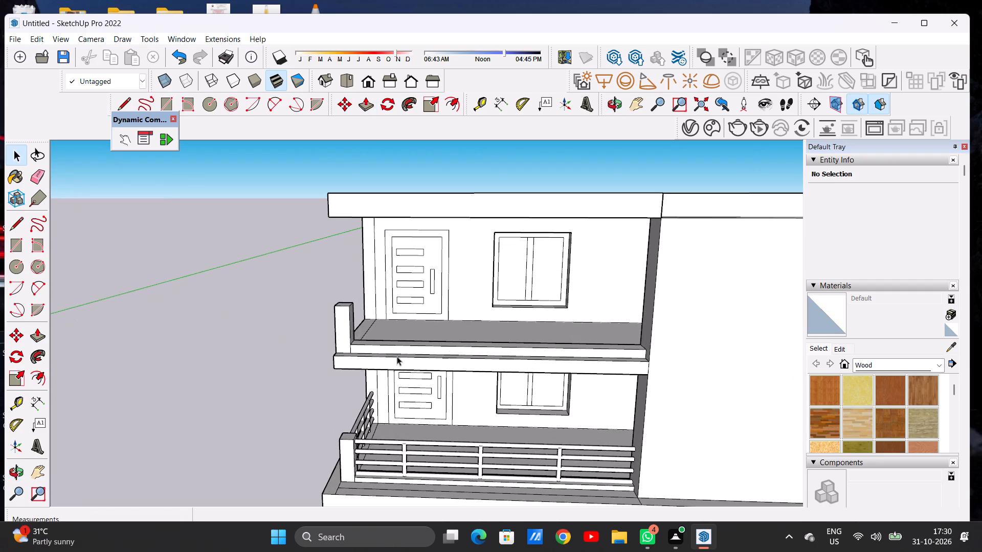
scroll(394, 357, "down", 3)
middle_click_drag(416, 352, 414, 426)
scroll(387, 372, "up", 3)
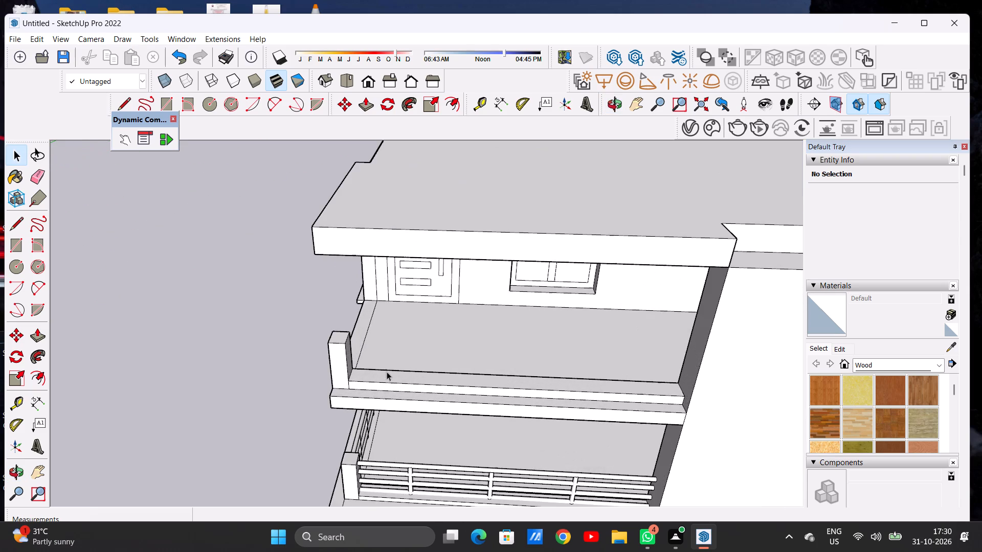
scroll(387, 372, "up", 2)
middle_click_drag(395, 374, 400, 401)
scroll(376, 343, "down", 3)
scroll(392, 377, "up", 4)
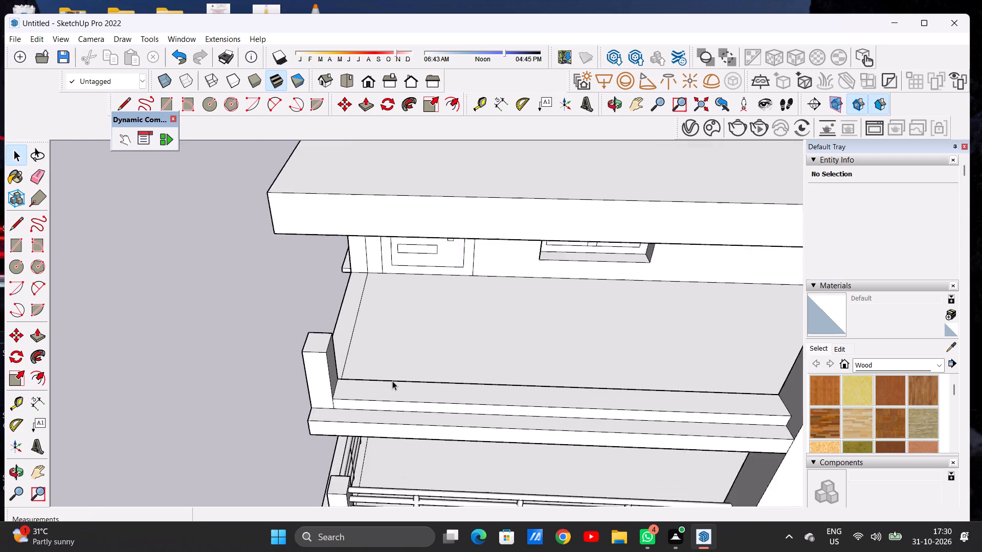
scroll(392, 381, "up", 7)
key("c")
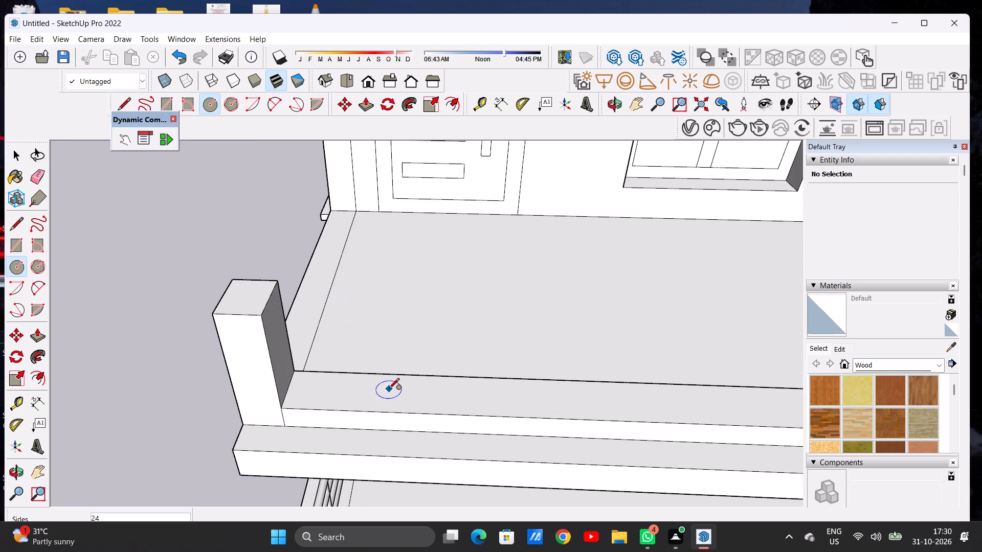
scroll(352, 391, "down", 5)
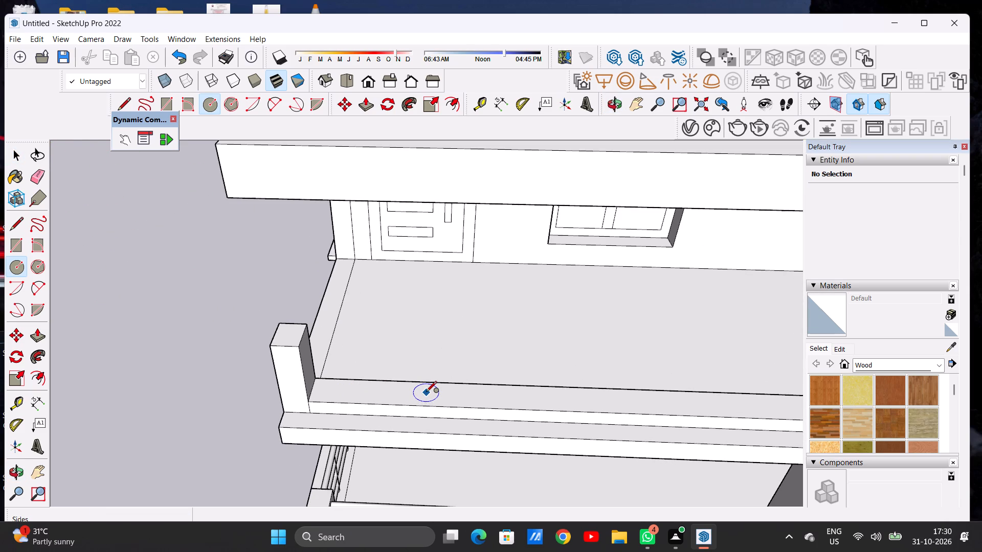
left_click(426, 393)
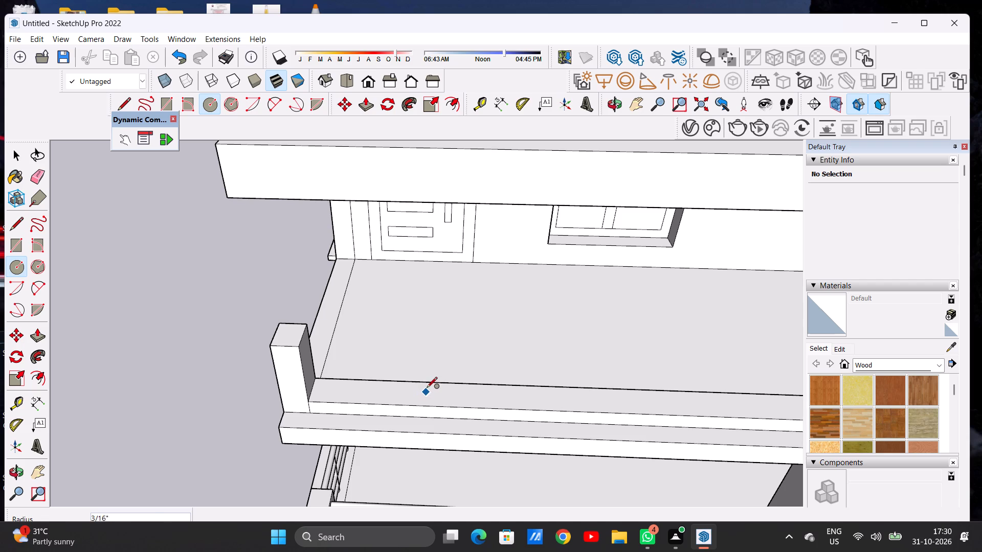
scroll(427, 388, "up", 7)
scroll(427, 388, "down", 1)
scroll(427, 388, "up", 1)
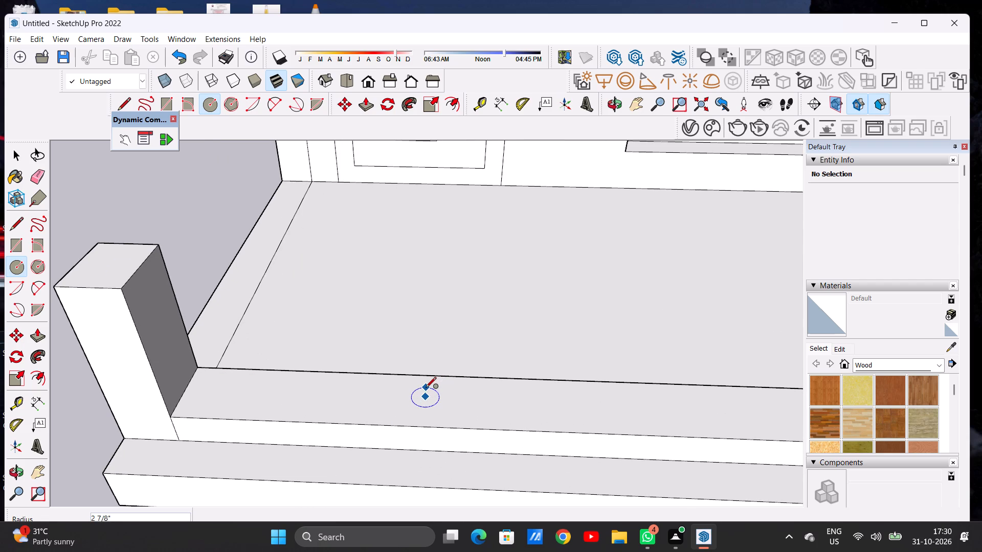
left_click(425, 388)
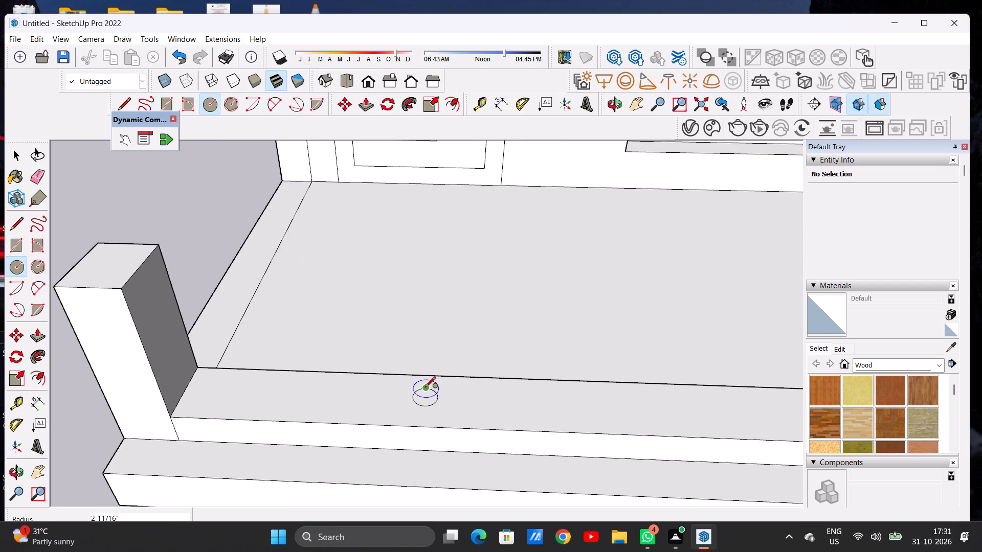
key("space")
Copy the circle twice along the front curb, once near the far wall and once midway, about 5' 2" back.
double_click(427, 400)
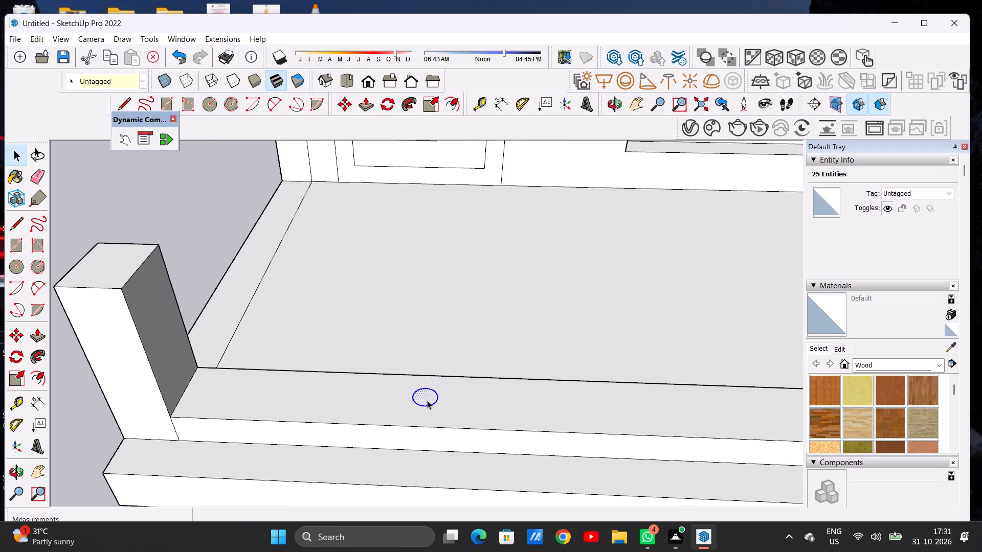
key("m")
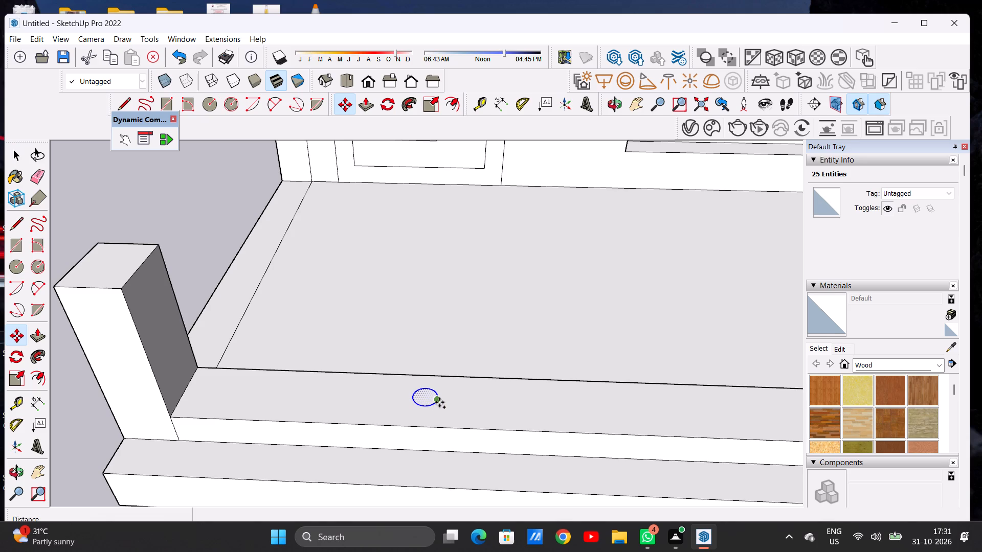
left_click(439, 402)
scroll(493, 419, "down", 13)
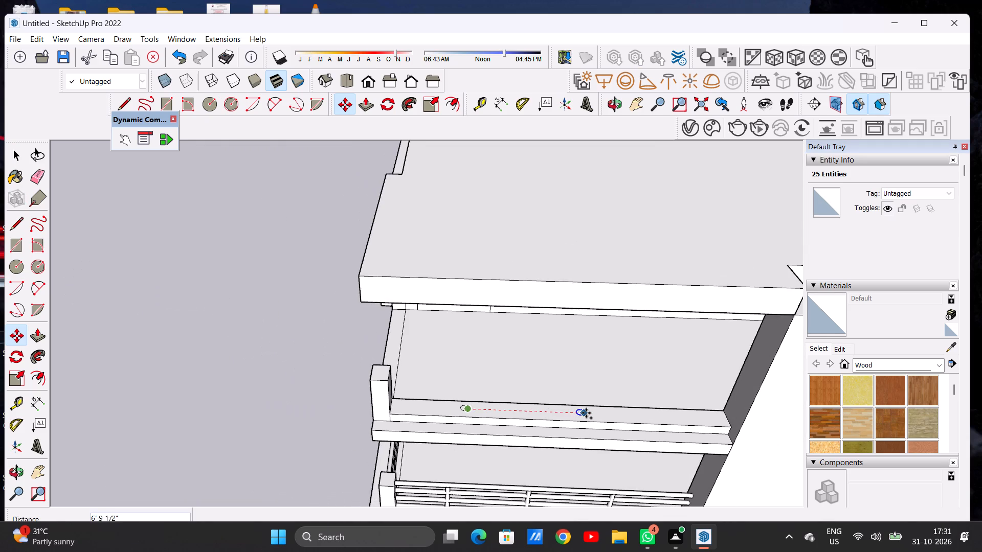
scroll(618, 413, "up", 10)
scroll(659, 413, "down", 1)
scroll(659, 413, "up", 1)
scroll(588, 416, "down", 6)
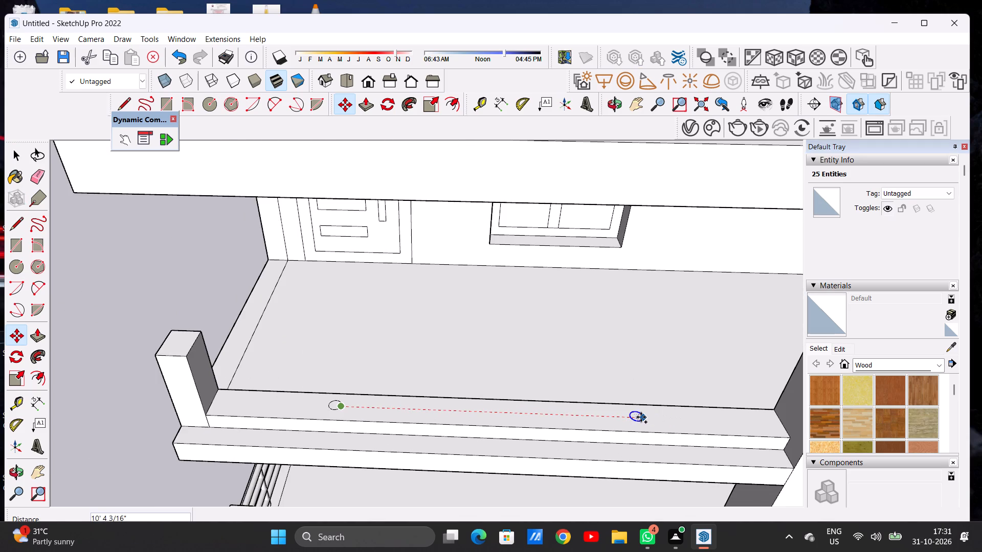
left_click(649, 418)
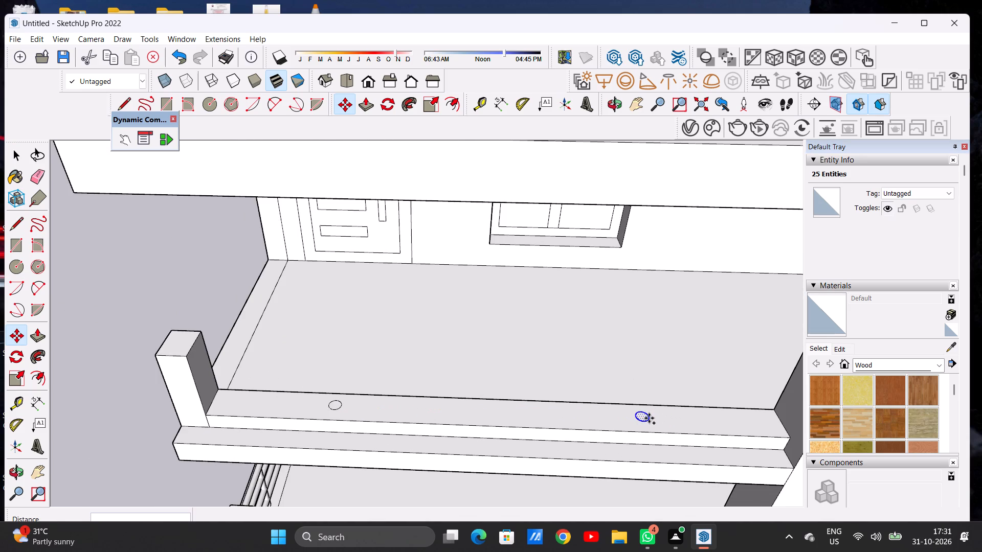
left_click(649, 418)
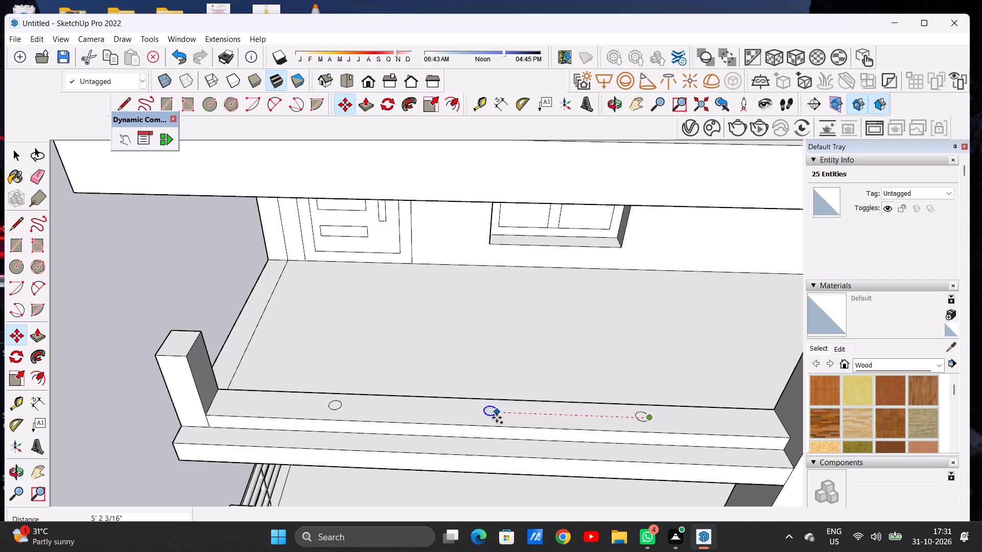
left_click(497, 418)
key("space")
Copy the middle circle about 13' 3" onto the floor strip along the top balcony's side edge, near the house wall.
scroll(495, 417, "down", 13)
middle_click_drag(351, 403, 386, 399)
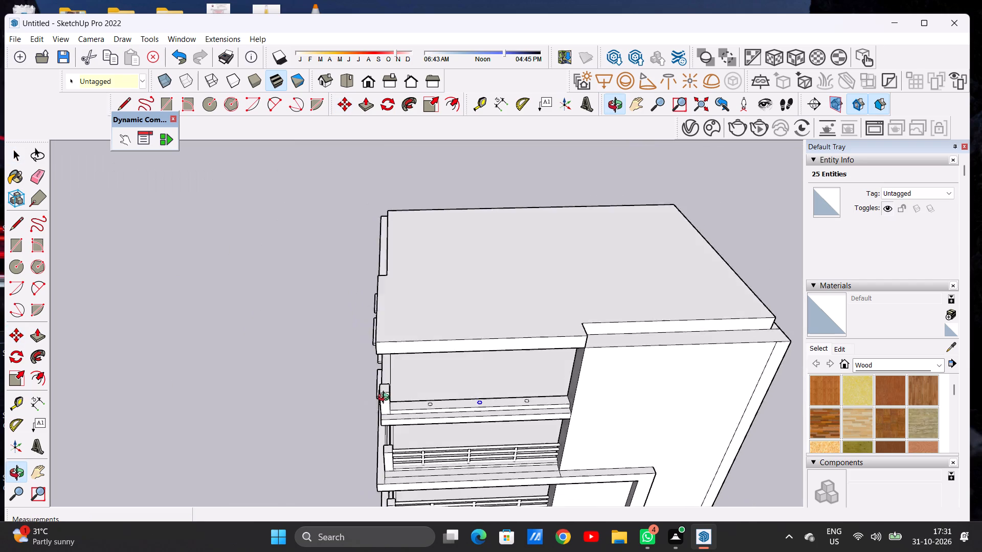
middle_click_drag(386, 399, 659, 377)
middle_click_drag(548, 358, 598, 358)
scroll(552, 299, "up", 8)
scroll(566, 311, "down", 1)
scroll(566, 311, "up", 1)
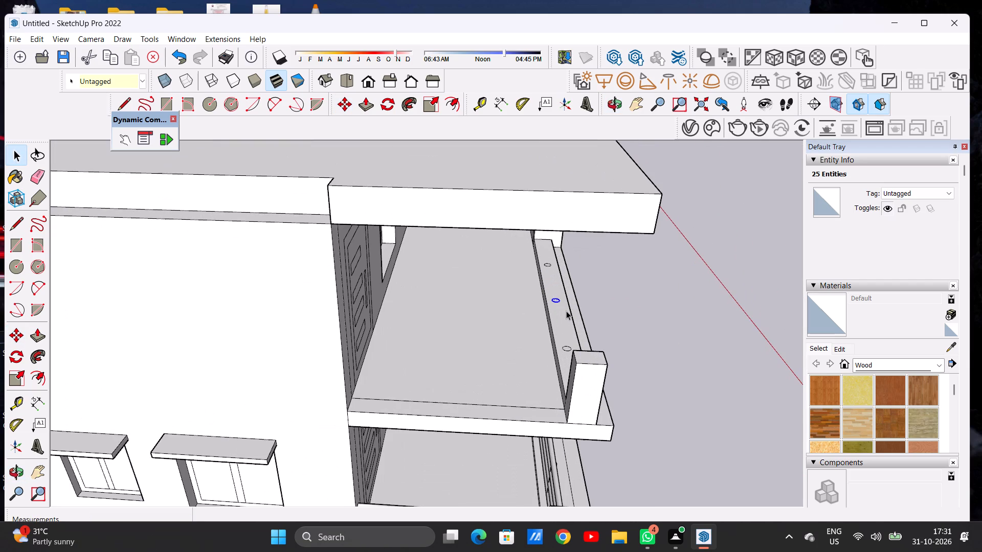
key("m")
scroll(556, 295, "up", 5)
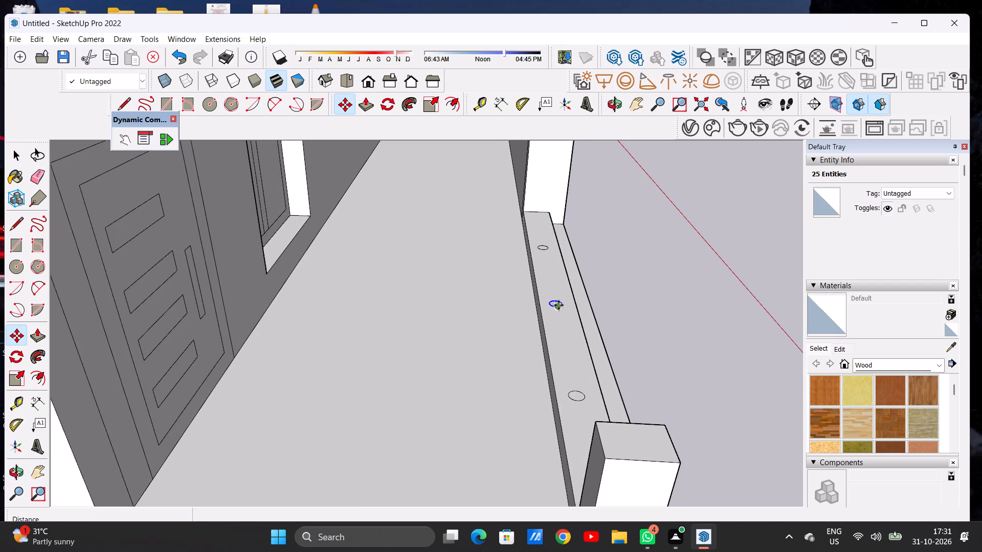
left_click(559, 305)
scroll(512, 355, "down", 8)
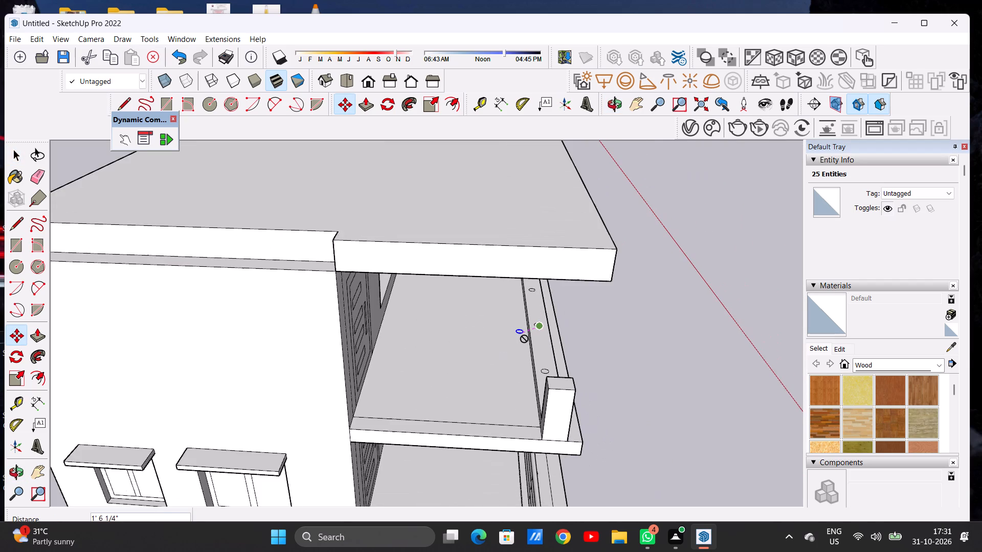
scroll(414, 415, "up", 7)
scroll(397, 418, "down", 1)
scroll(397, 418, "up", 2)
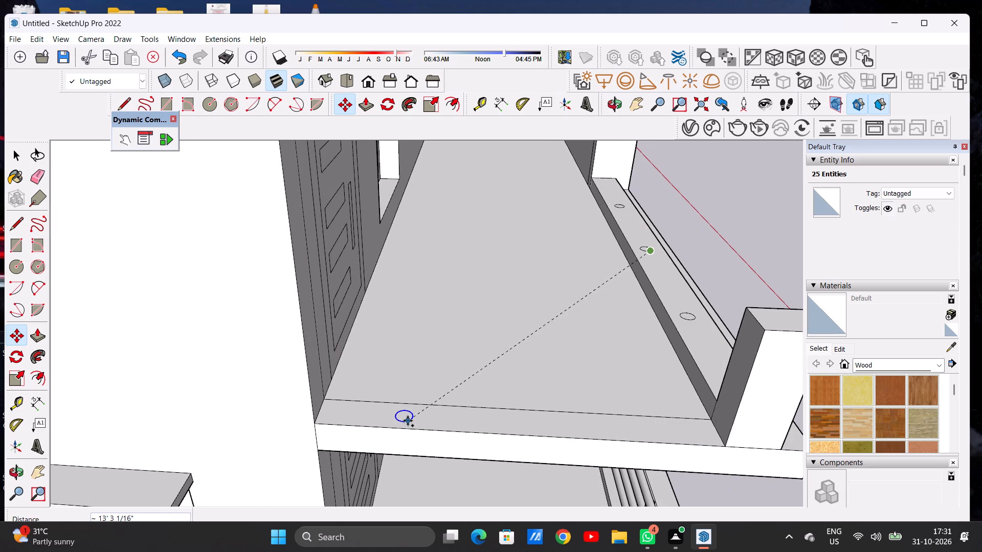
left_click(408, 421)
key("space")
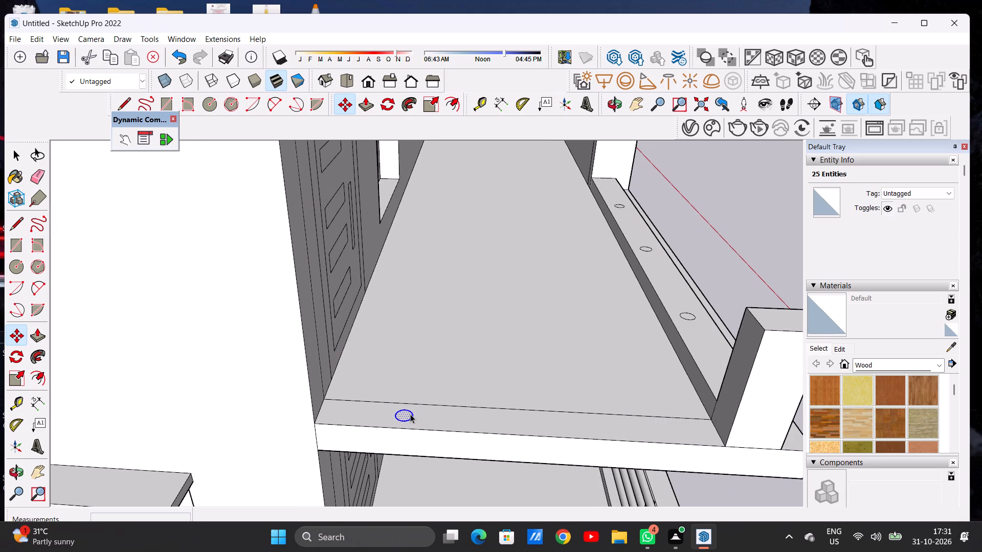
Move the copied circle about 5 1/2" along the side strip toward the corner post.
key("m")
left_click(411, 418)
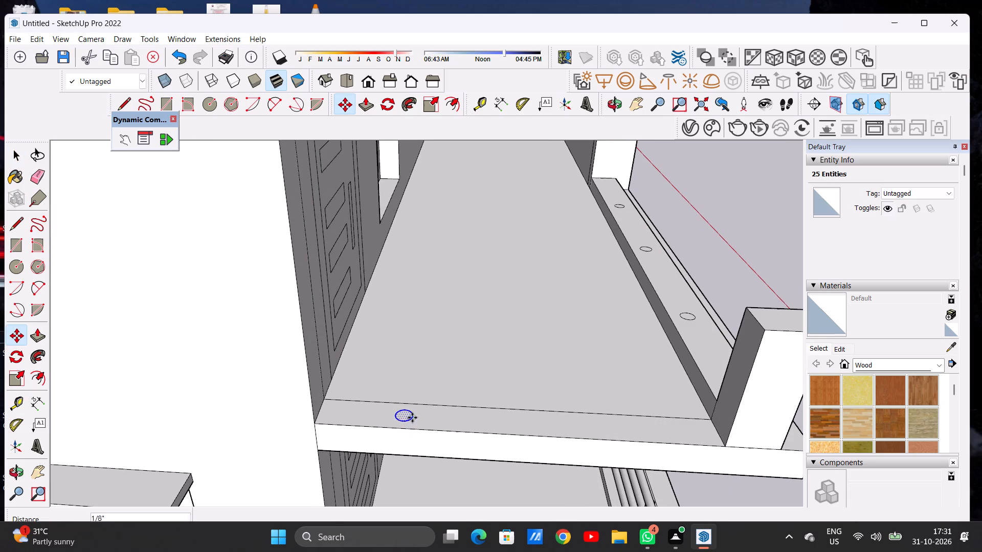
left_click(430, 418)
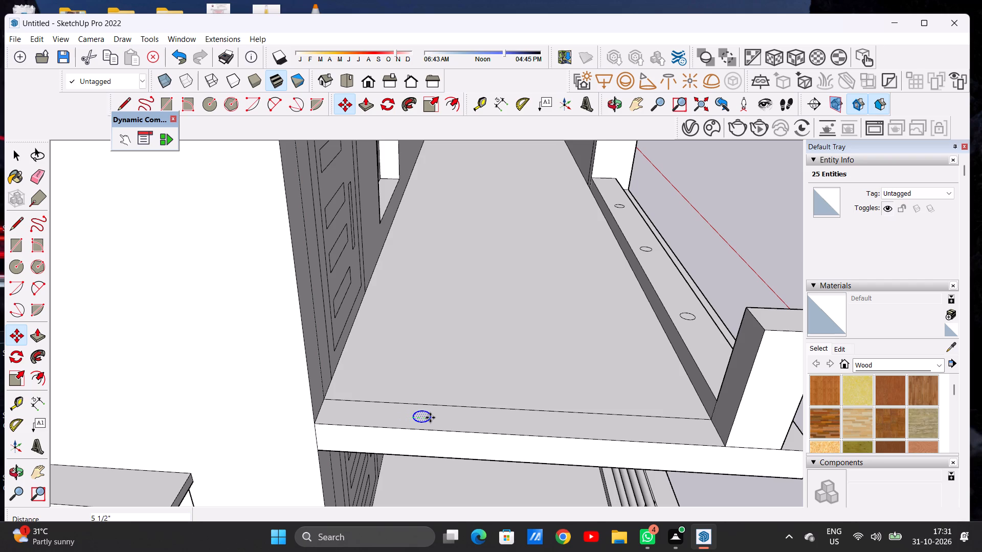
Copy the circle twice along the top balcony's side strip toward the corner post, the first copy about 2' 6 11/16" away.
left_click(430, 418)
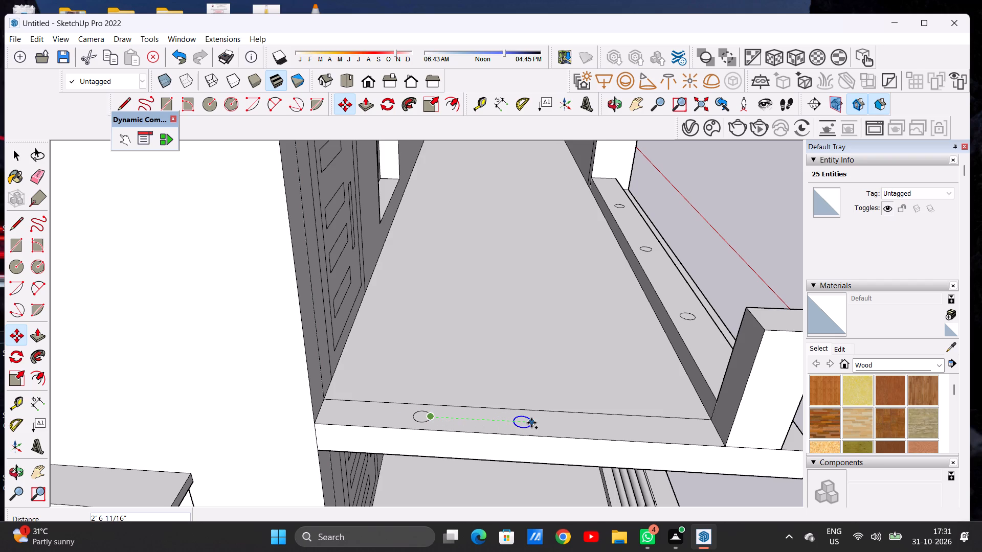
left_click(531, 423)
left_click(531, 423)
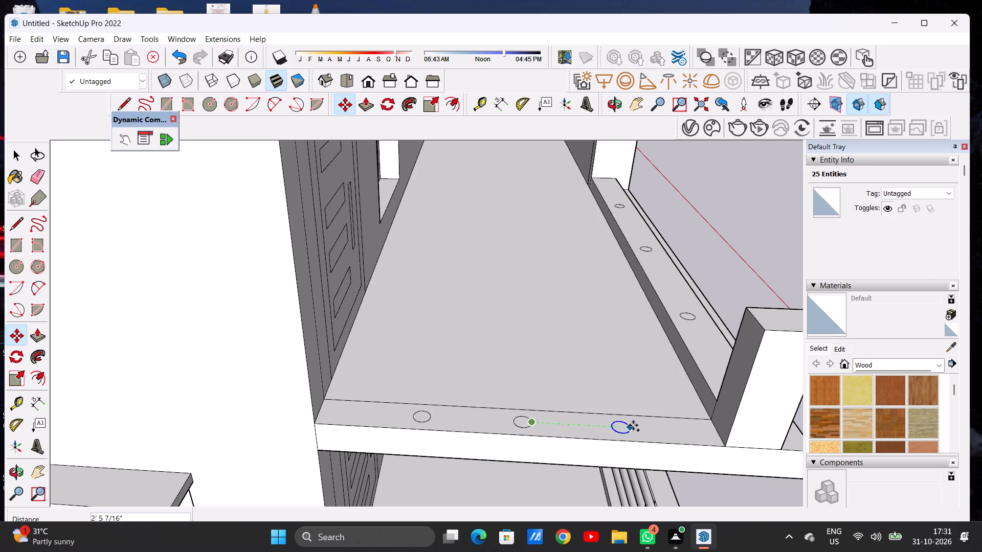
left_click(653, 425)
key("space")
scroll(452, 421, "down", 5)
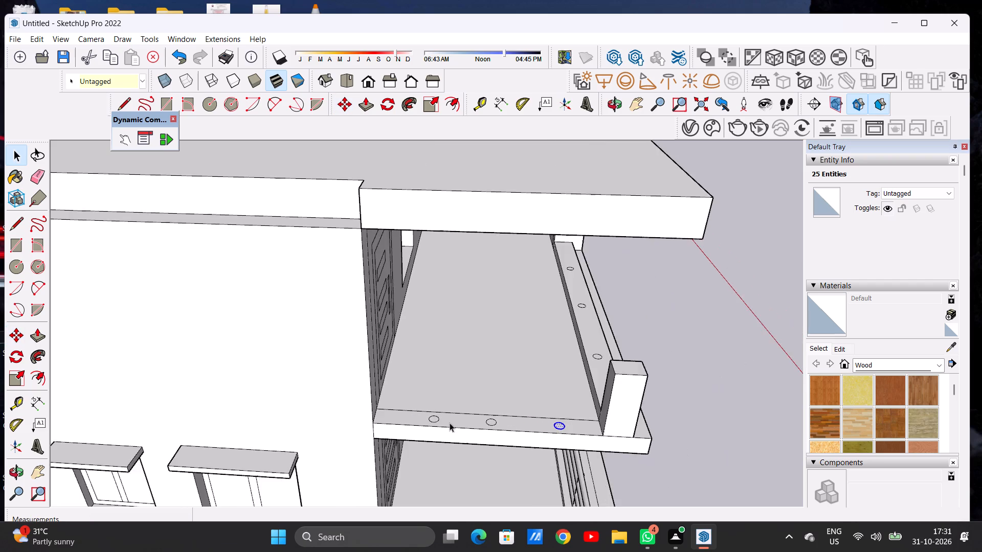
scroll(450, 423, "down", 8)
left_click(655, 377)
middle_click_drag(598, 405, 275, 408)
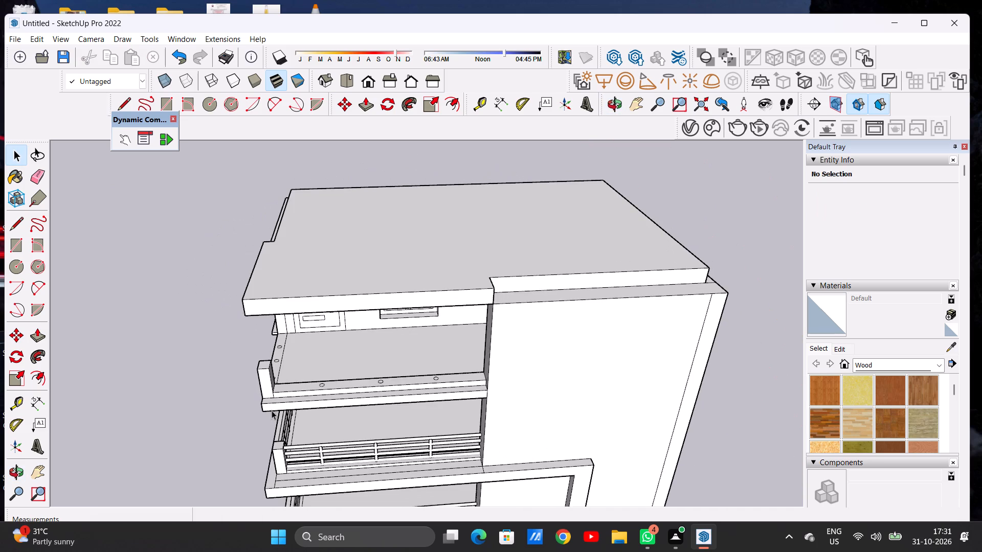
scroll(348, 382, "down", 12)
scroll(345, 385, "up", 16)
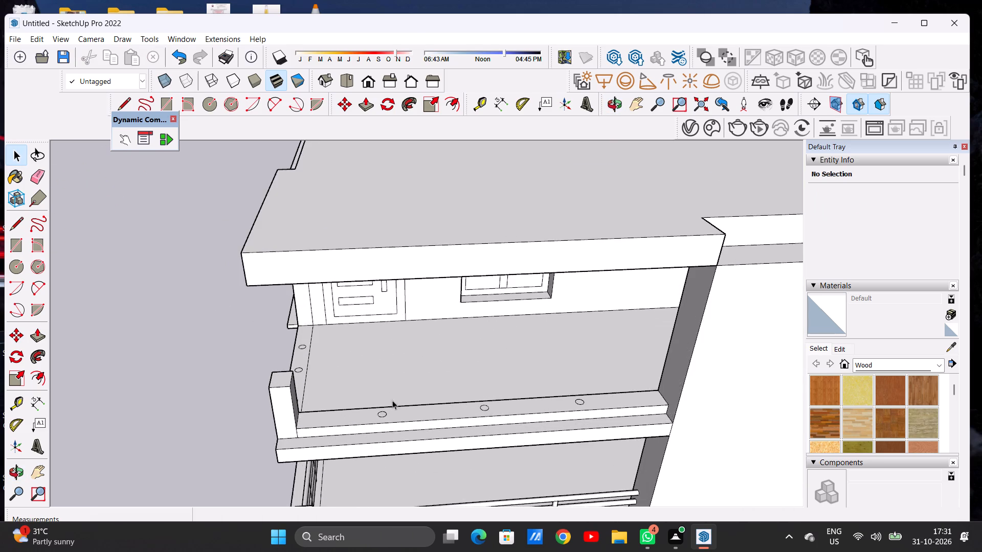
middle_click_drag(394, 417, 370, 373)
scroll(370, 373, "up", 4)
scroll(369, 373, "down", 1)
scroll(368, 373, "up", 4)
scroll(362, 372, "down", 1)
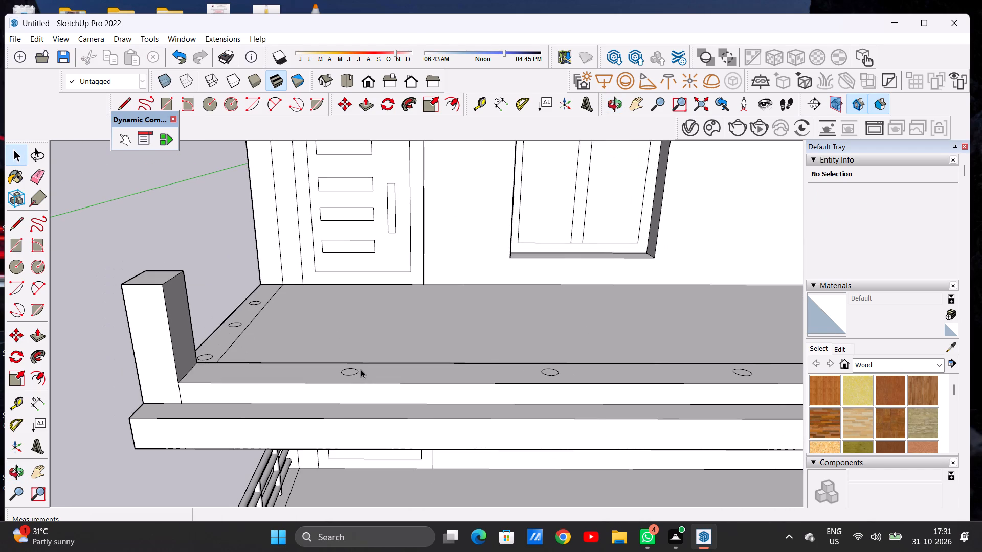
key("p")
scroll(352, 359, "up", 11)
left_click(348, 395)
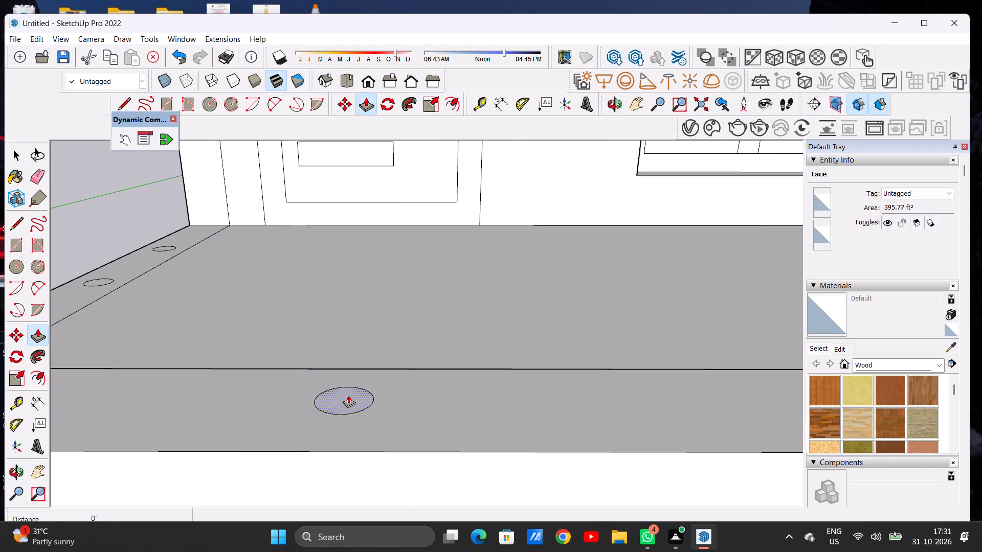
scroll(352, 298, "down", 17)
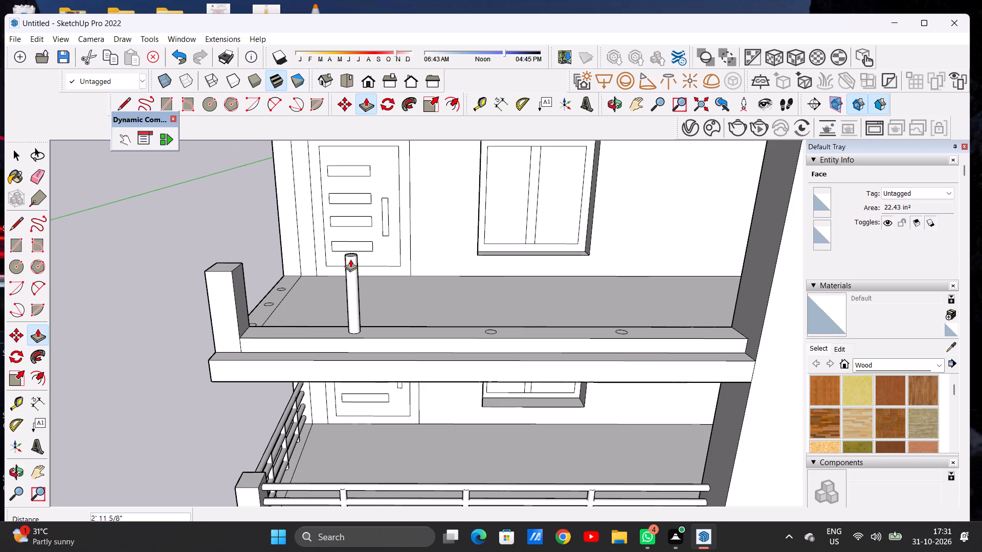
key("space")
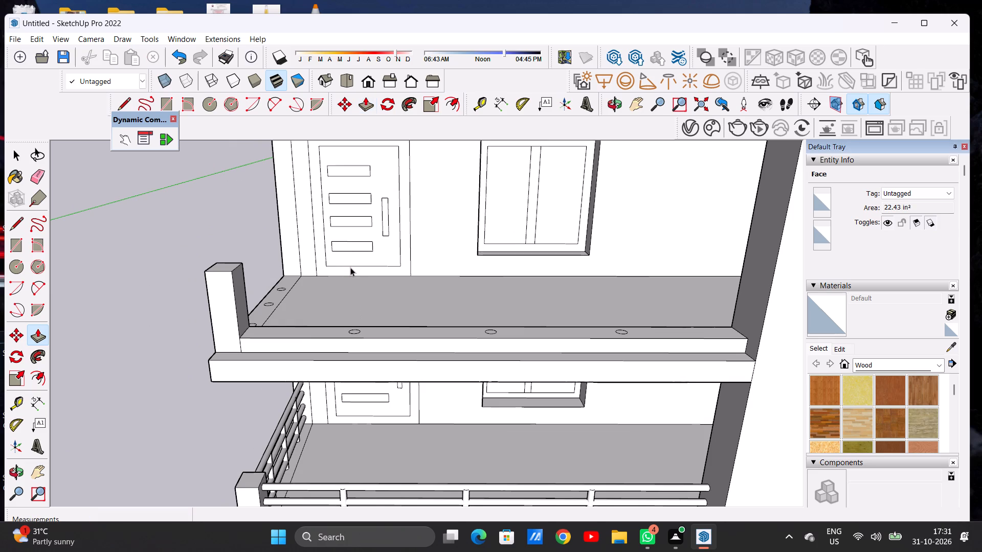
Undo the baluster circles on the top balcony's side strip and front curb.
scroll(344, 298, "down", 3)
middle_click_drag(343, 359, 195, 371)
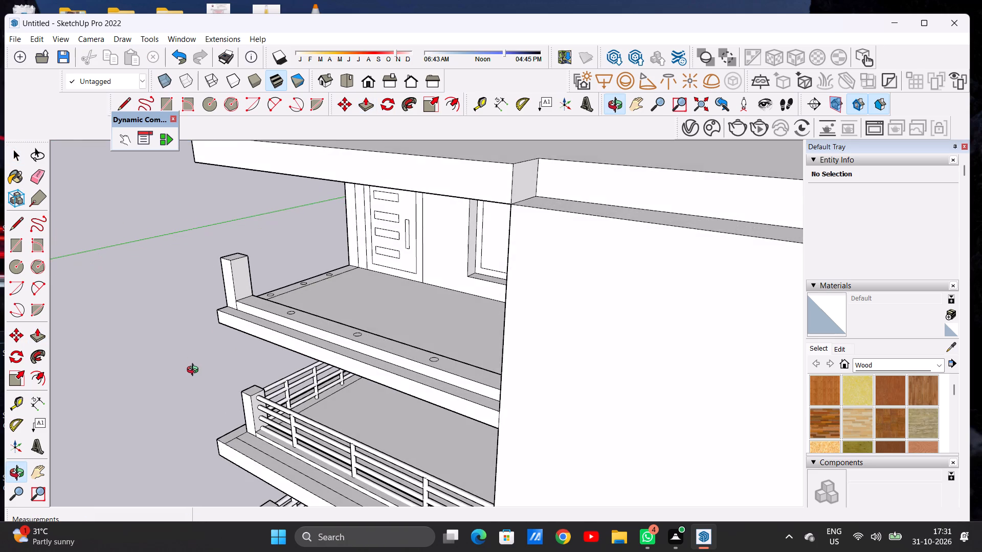
middle_click_drag(195, 371, 195, 372)
middle_click_drag(347, 338, 456, 380)
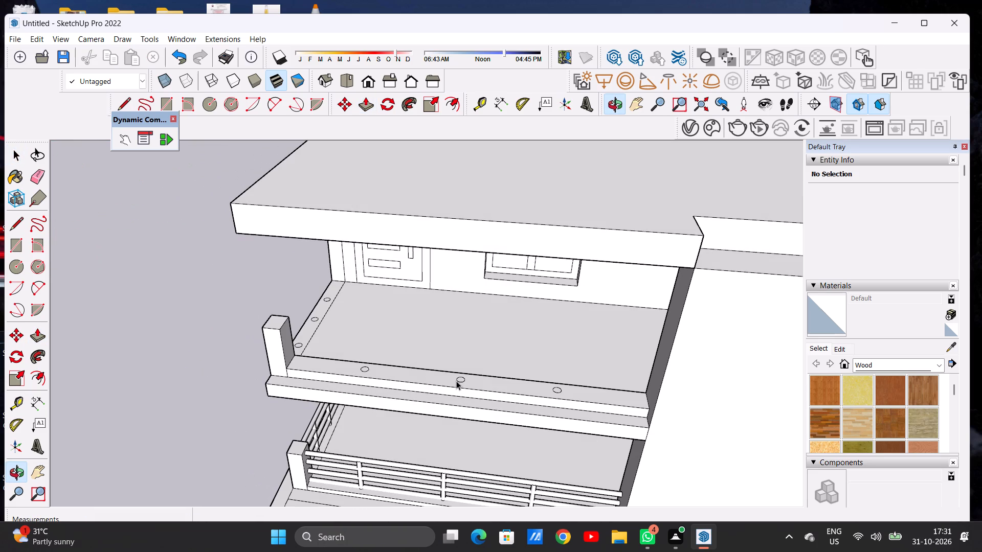
key("ctrl+z")
key("ctrl+z")
key("ctrl+z")
key("ctrl+z")
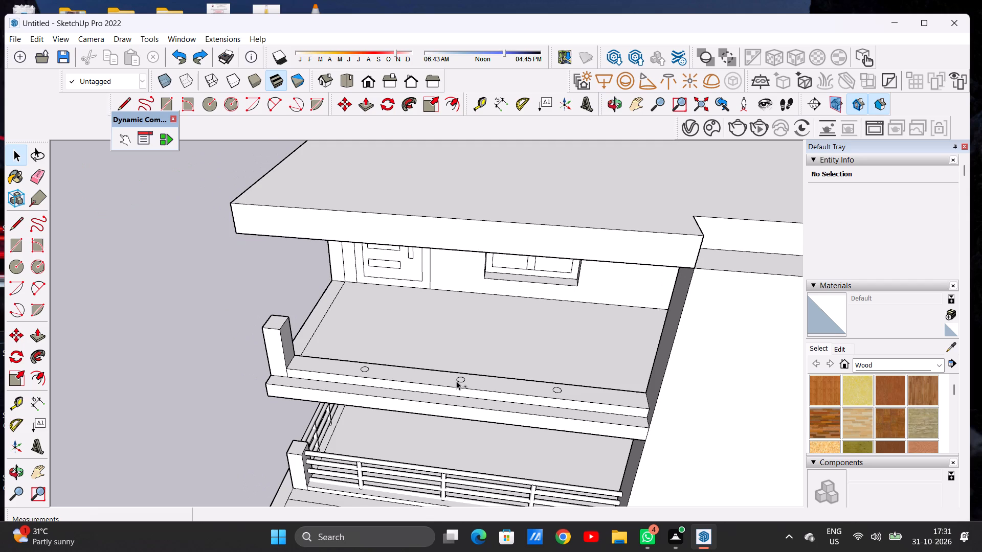
key("ctrl+z")
key("ctrl+z")
key("ctrl+z")
Raise the floor strip along the top balcony's side edge about 7 3/16" with Push/Pull to form a side curb.
scroll(456, 382, "down", 6)
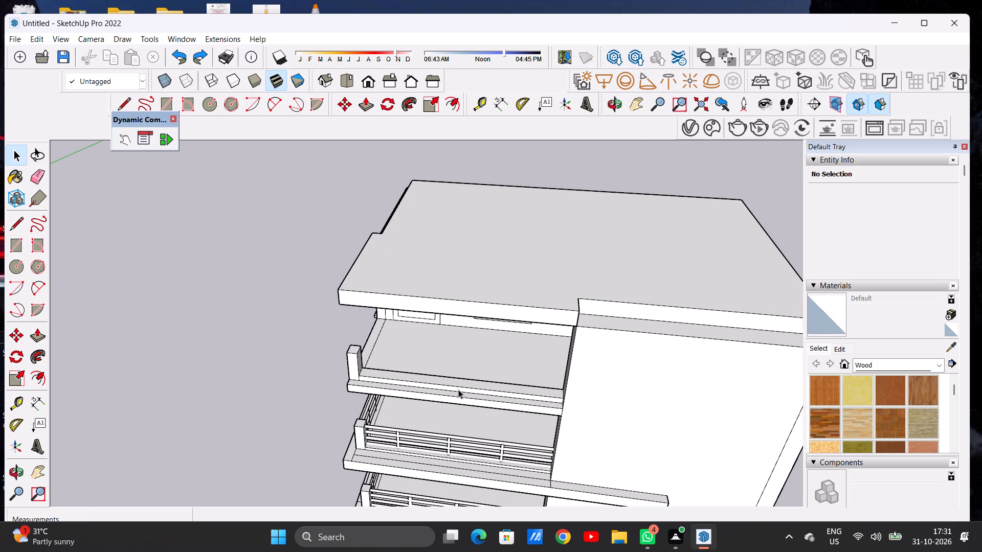
middle_click_drag(439, 383, 543, 369)
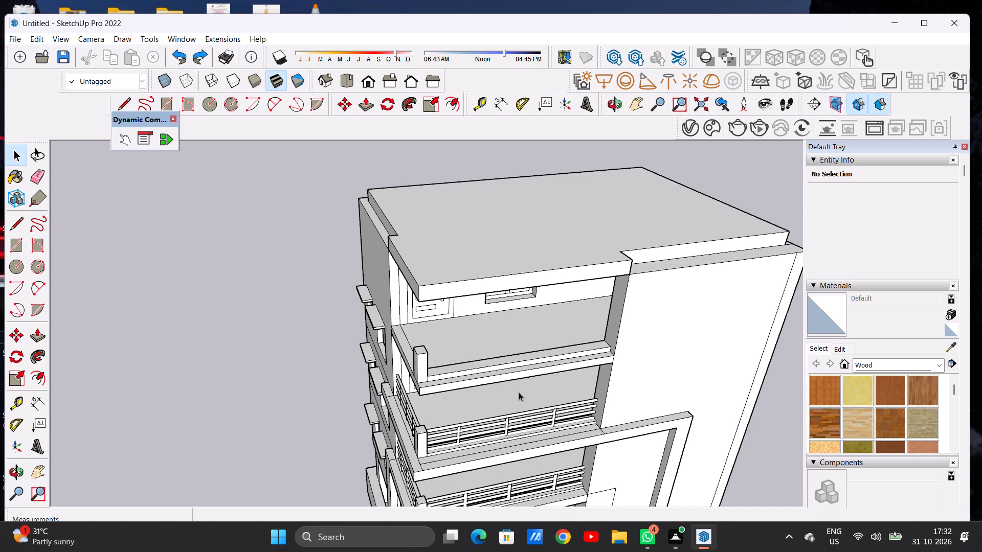
scroll(519, 393, "down", 5)
middle_click_drag(444, 398, 553, 392)
scroll(553, 392, "down", 4)
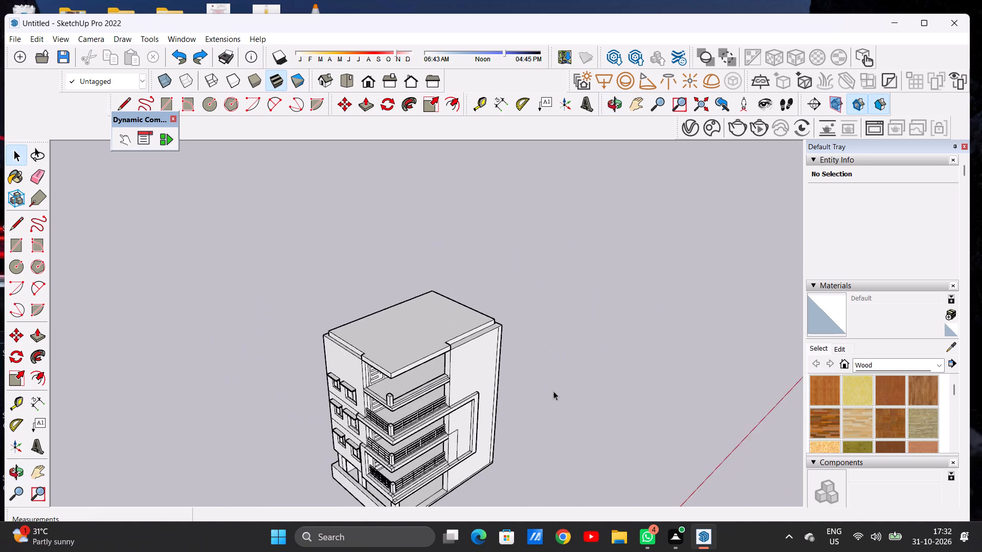
scroll(553, 391, "down", 6)
scroll(438, 387, "up", 19)
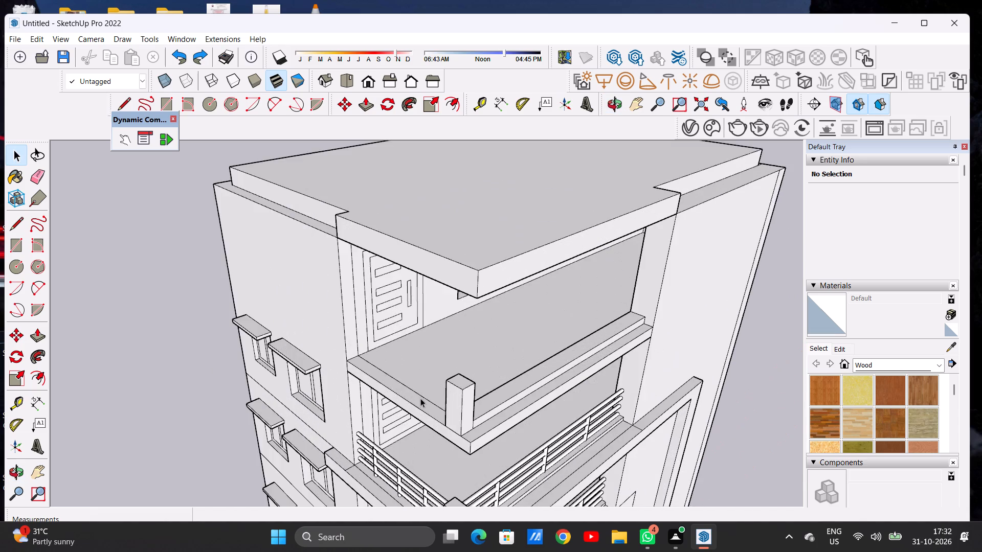
scroll(420, 398, "up", 5)
middle_click_drag(434, 420, 495, 387)
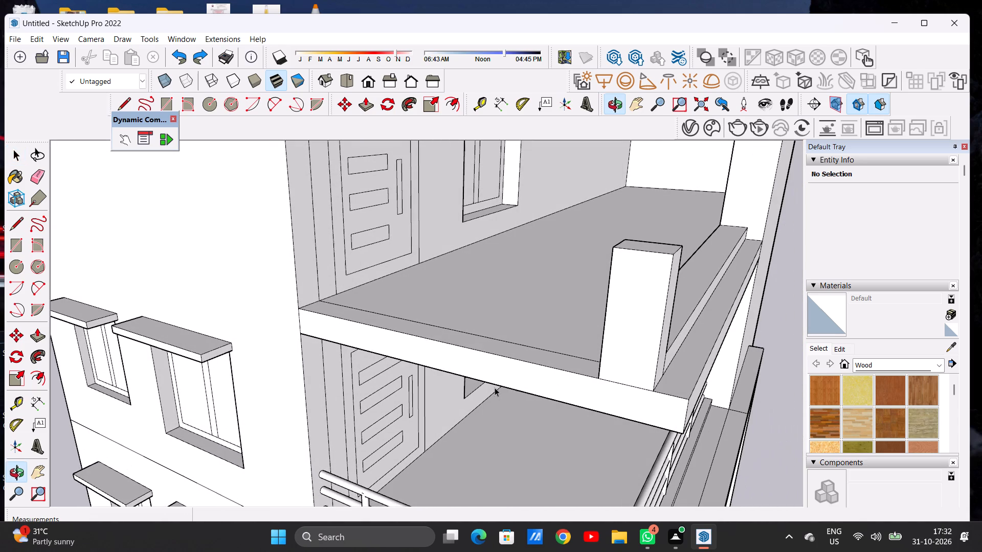
key("p")
scroll(570, 361, "up", 3)
scroll(571, 361, "down", 1)
scroll(571, 361, "up", 1)
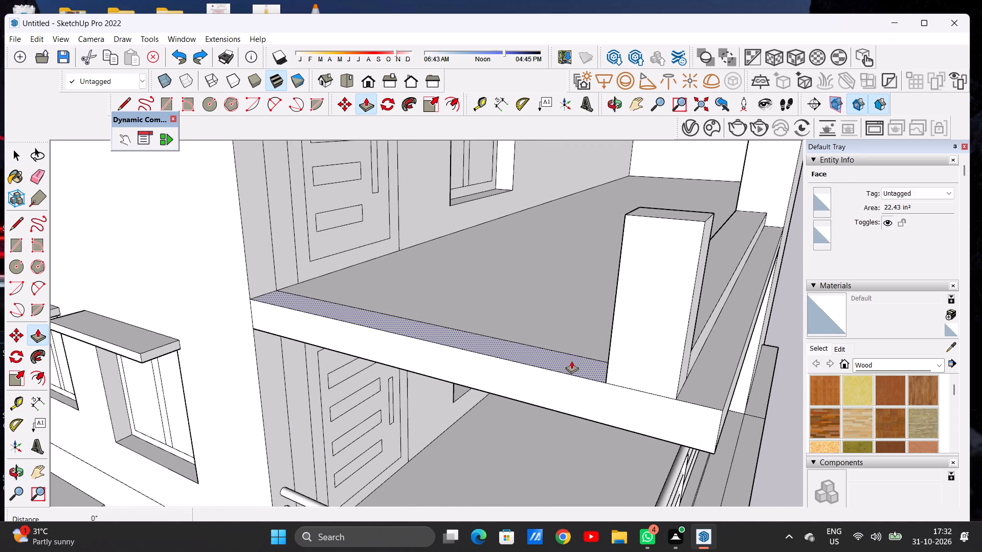
left_click(571, 361)
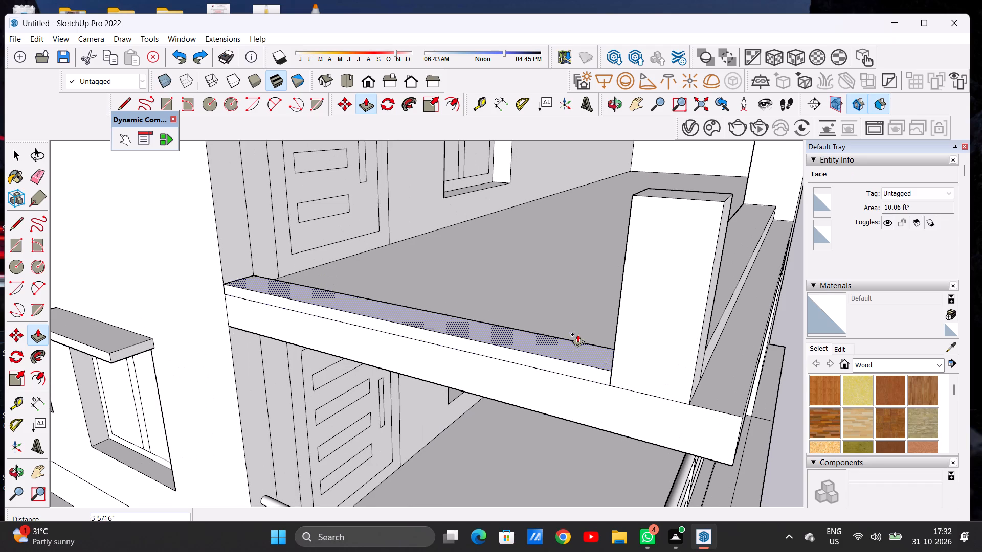
scroll(576, 341, "down", 4)
left_click(664, 348)
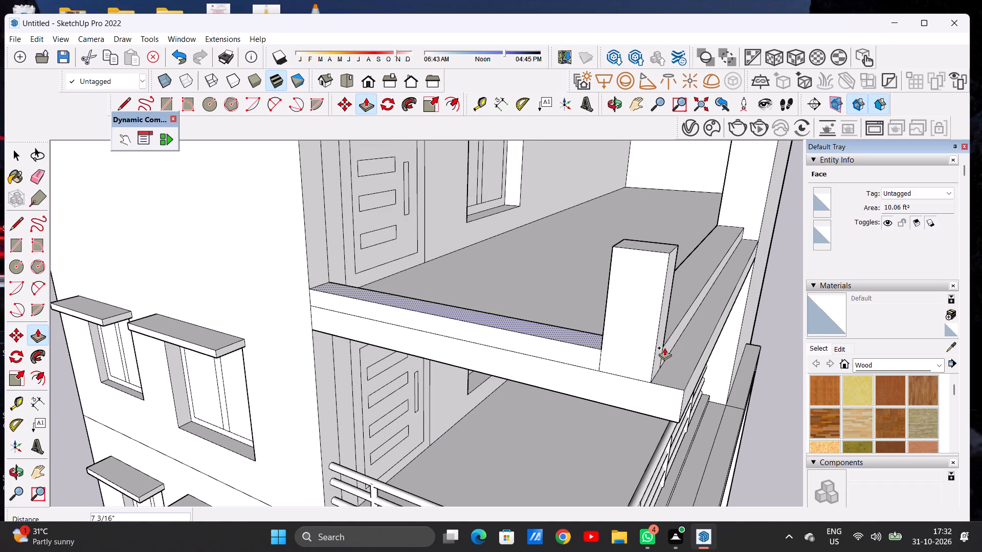
key("space")
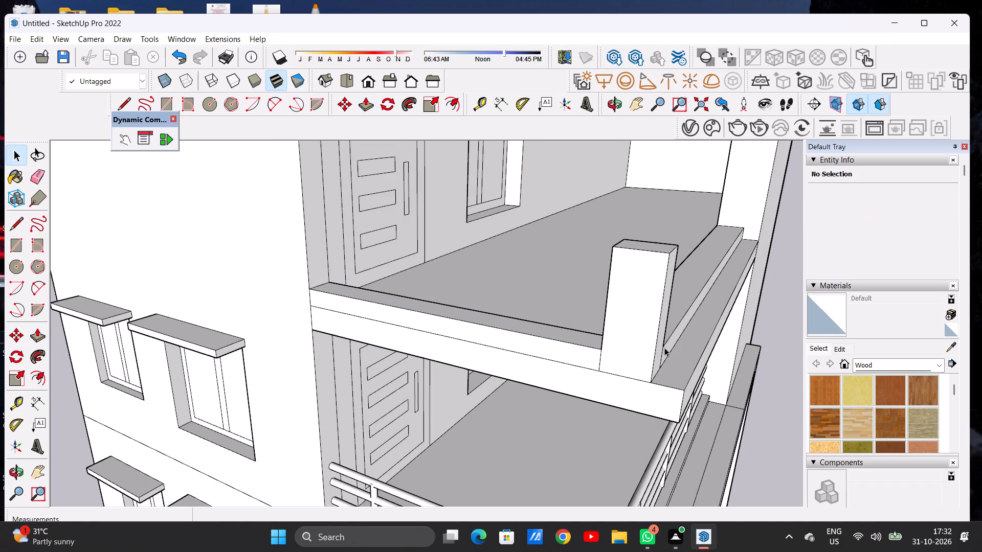
Examine the front railing's balusters and rails on the balcony below the top storey.
scroll(653, 356, "down", 10)
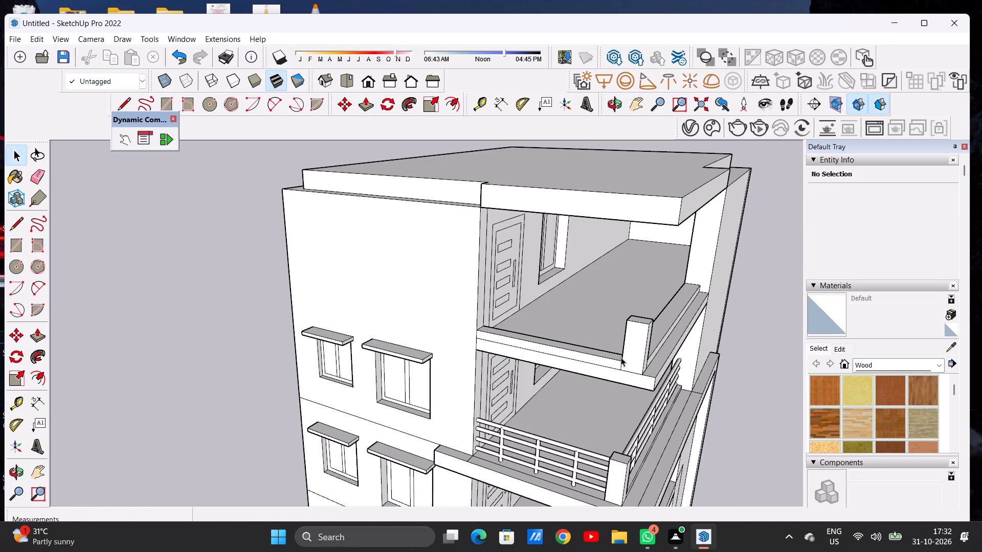
middle_click_drag(628, 357, 403, 354)
scroll(467, 356, "down", 13)
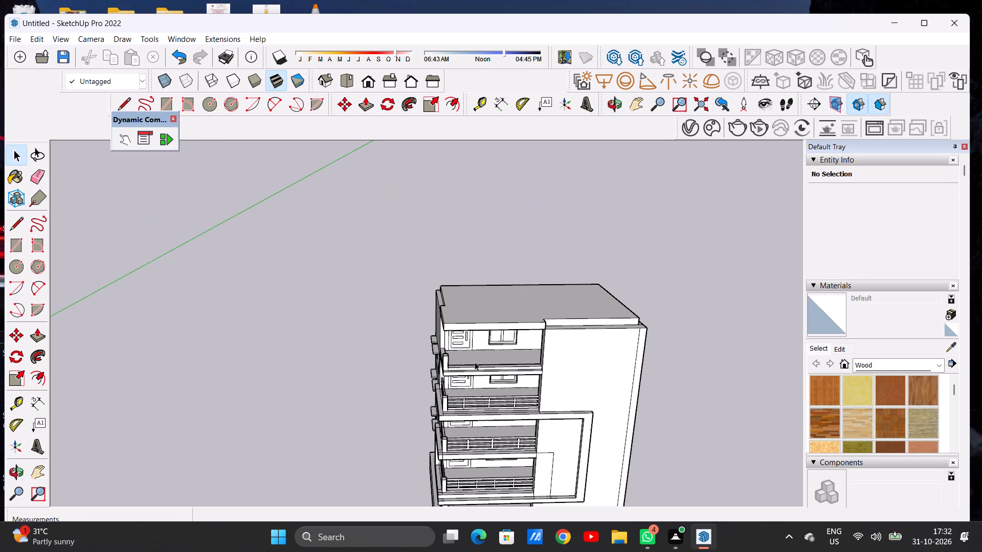
middle_click(486, 405)
scroll(486, 405, "up", 6)
scroll(488, 411, "down", 1)
scroll(488, 411, "up", 17)
middle_click_drag(486, 425, 480, 402)
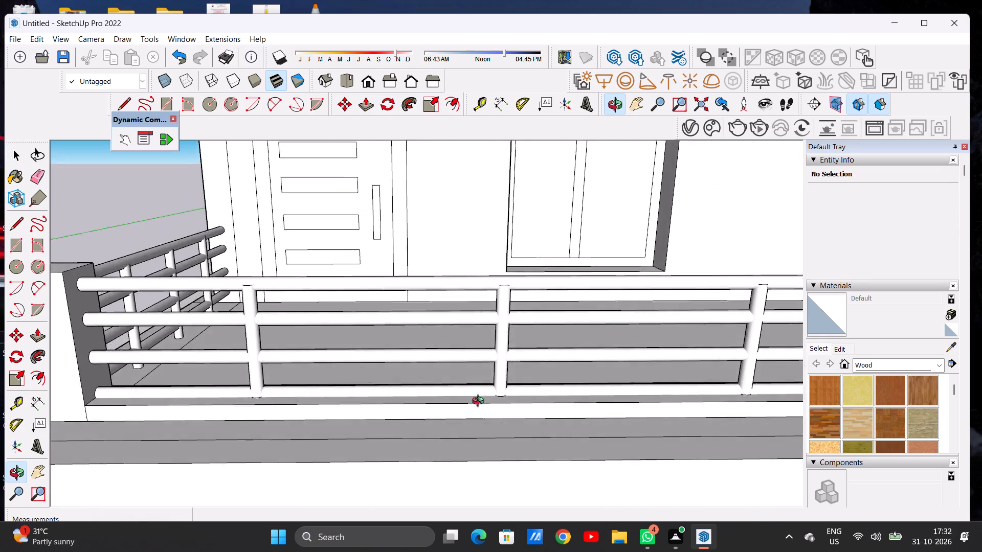
middle_click_drag(480, 402, 454, 375)
scroll(457, 393, "down", 17)
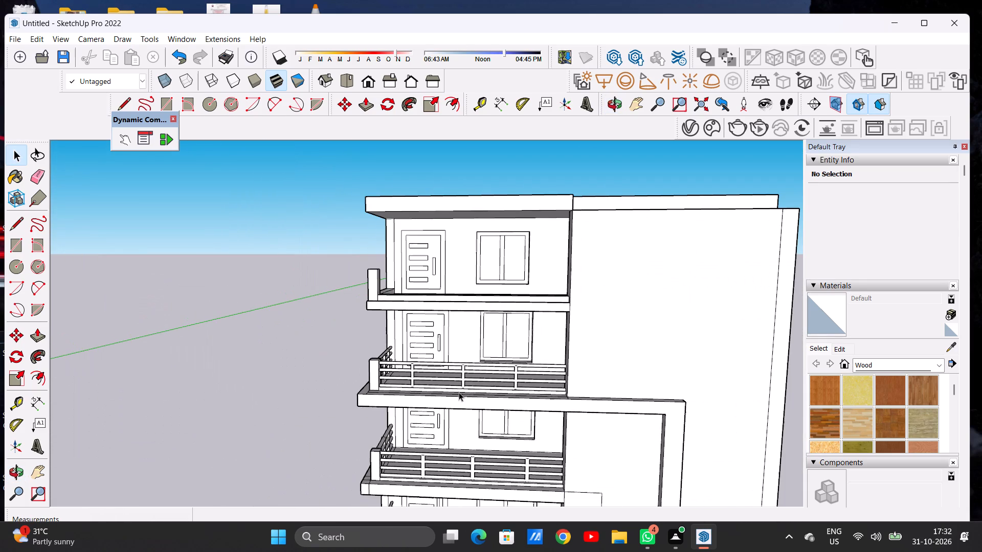
Draw a circle with a radius of about 1 1/16" on top of the top balcony's front curb, near the corner post.
middle_click_drag(425, 325, 428, 404)
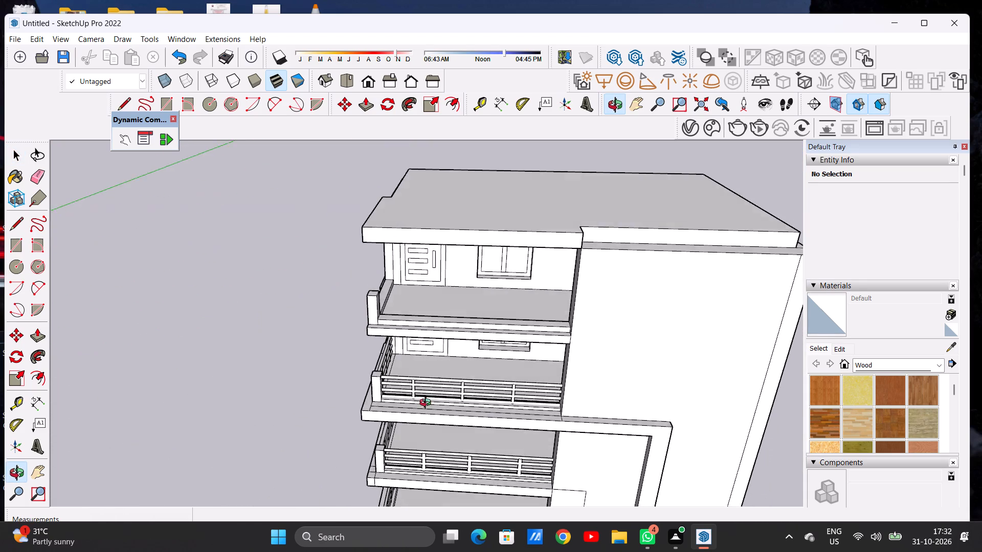
middle_click_drag(428, 404, 430, 417)
scroll(439, 328, "up", 10)
middle_click_drag(410, 313, 411, 329)
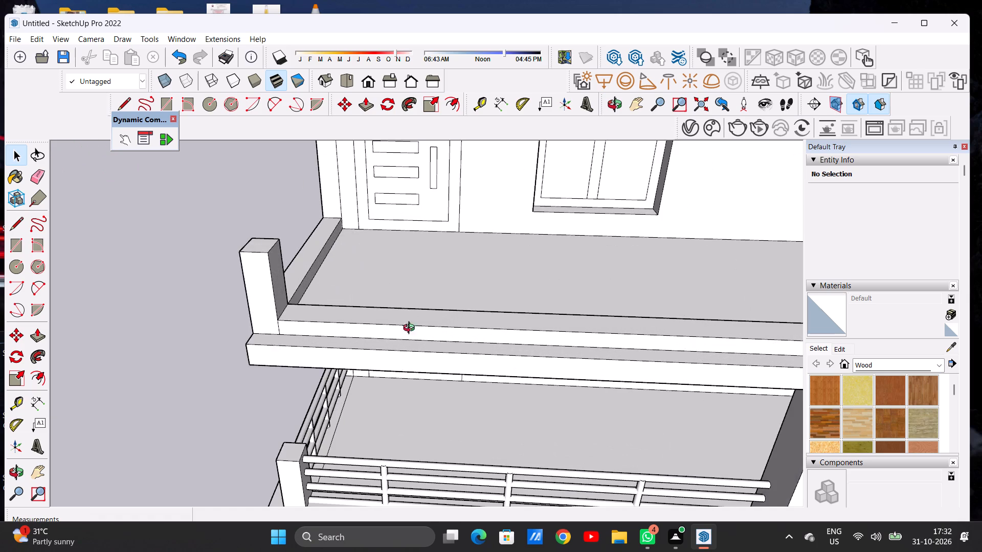
middle_click_drag(411, 329, 415, 359)
scroll(425, 340, "down", 5)
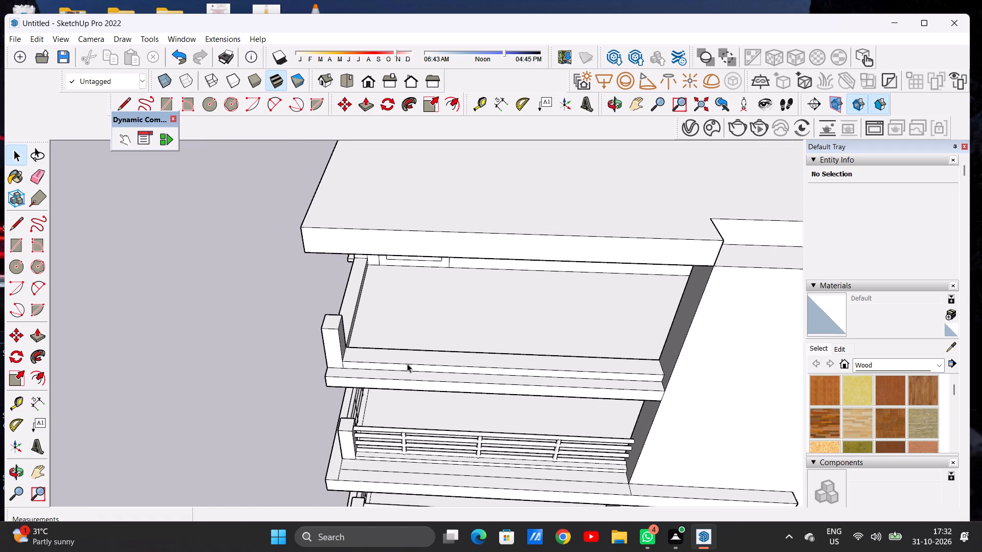
scroll(407, 363, "up", 11)
key("c")
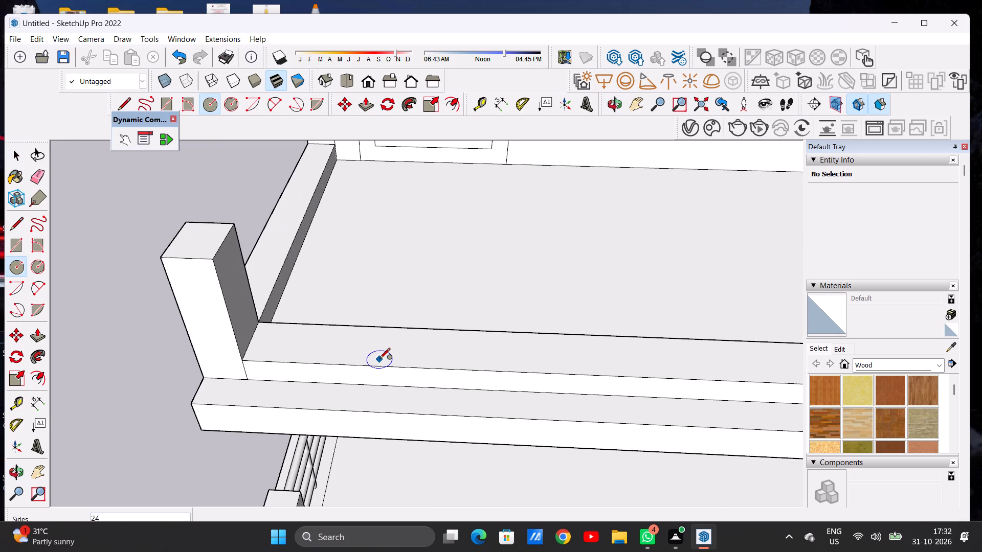
scroll(376, 343, "up", 4)
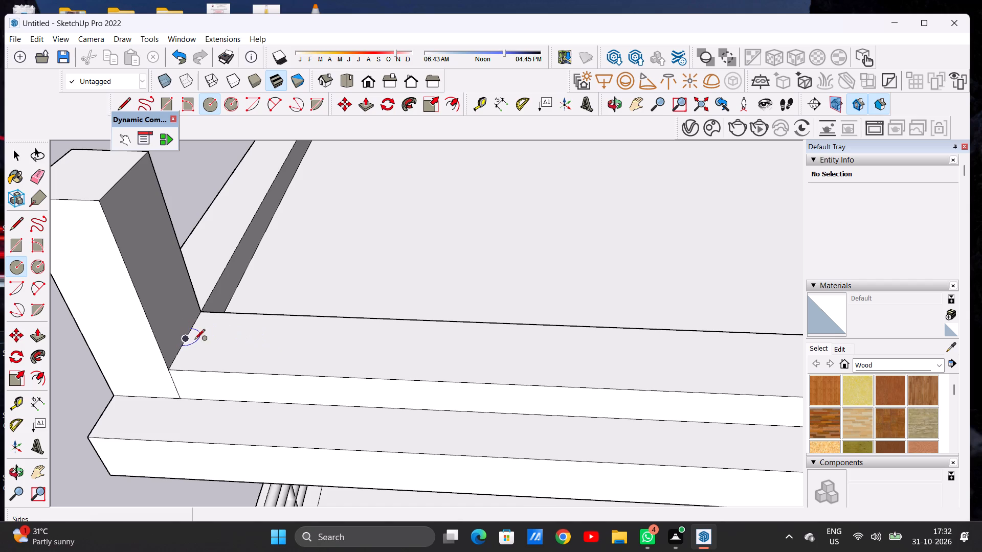
left_click(458, 357)
scroll(459, 348, "up", 7)
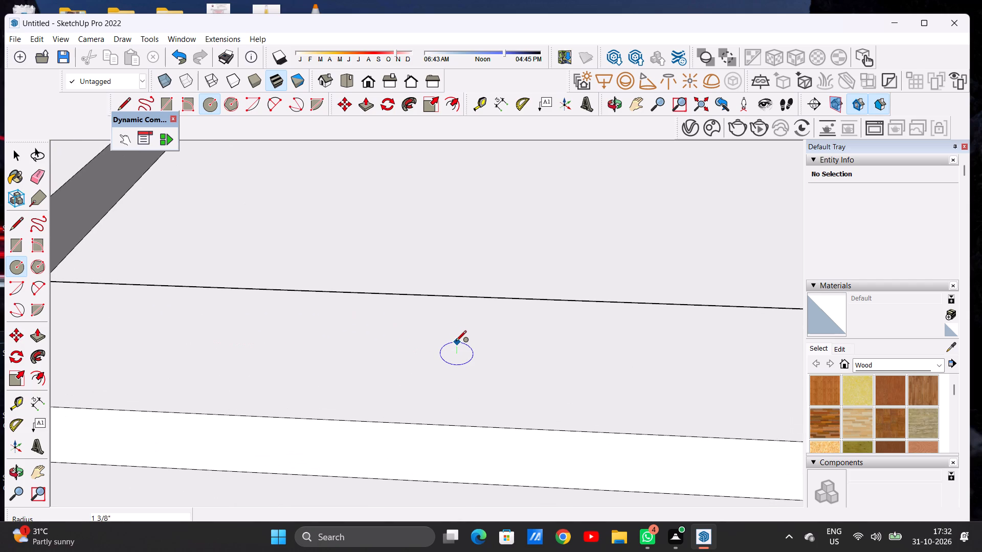
left_click(456, 344)
key("space")
scroll(395, 381, "down", 20)
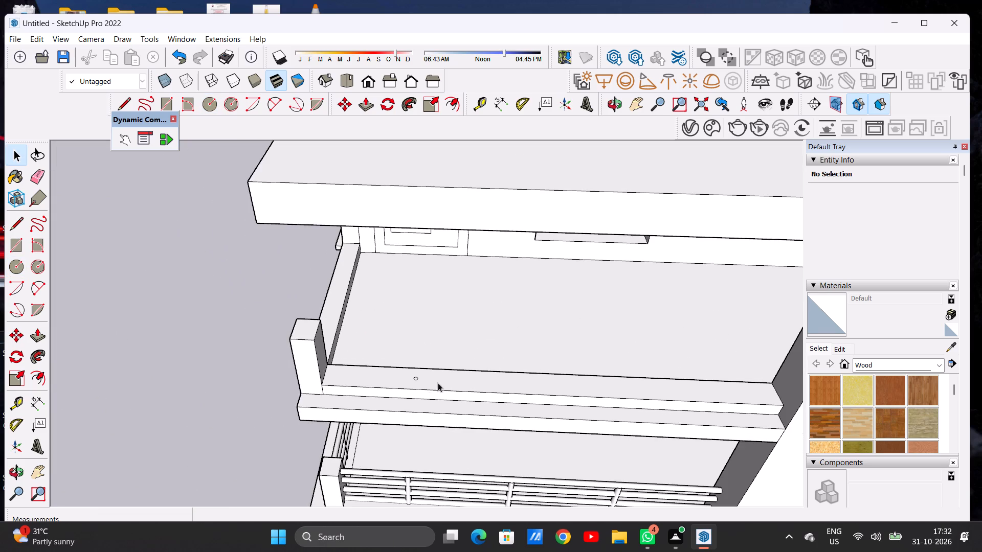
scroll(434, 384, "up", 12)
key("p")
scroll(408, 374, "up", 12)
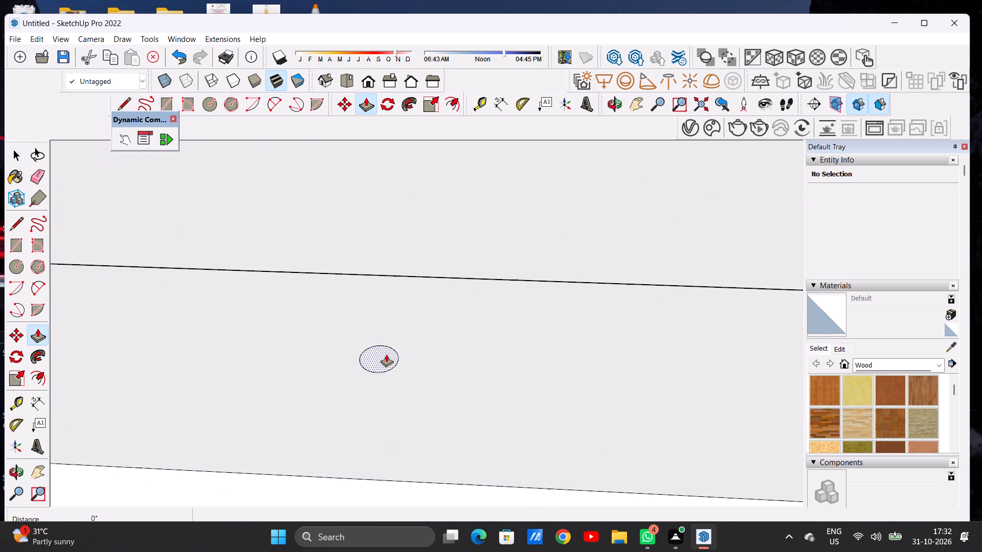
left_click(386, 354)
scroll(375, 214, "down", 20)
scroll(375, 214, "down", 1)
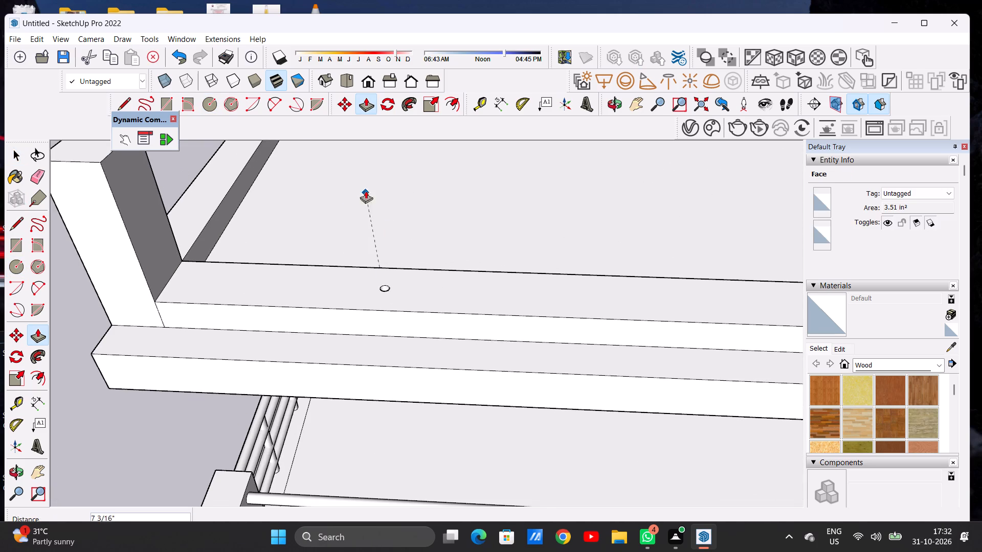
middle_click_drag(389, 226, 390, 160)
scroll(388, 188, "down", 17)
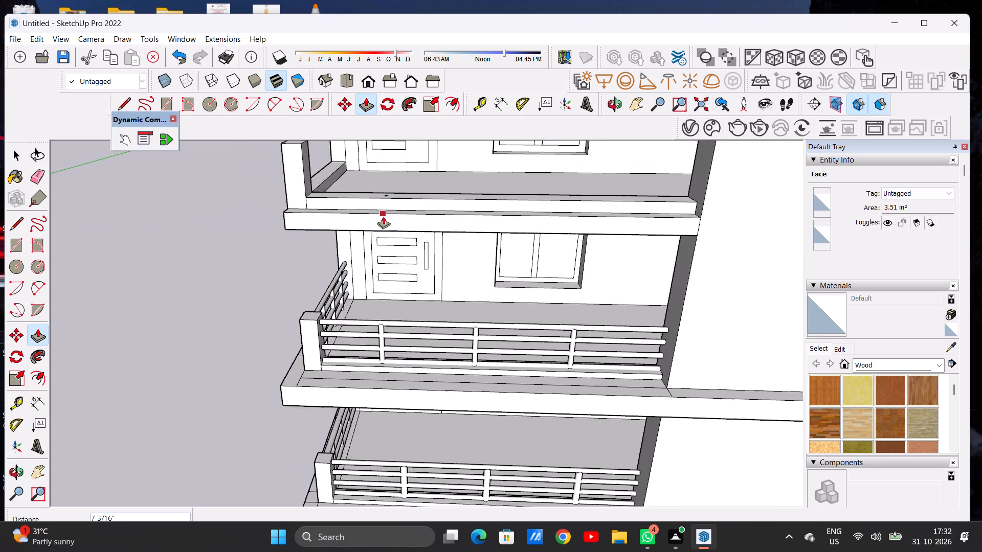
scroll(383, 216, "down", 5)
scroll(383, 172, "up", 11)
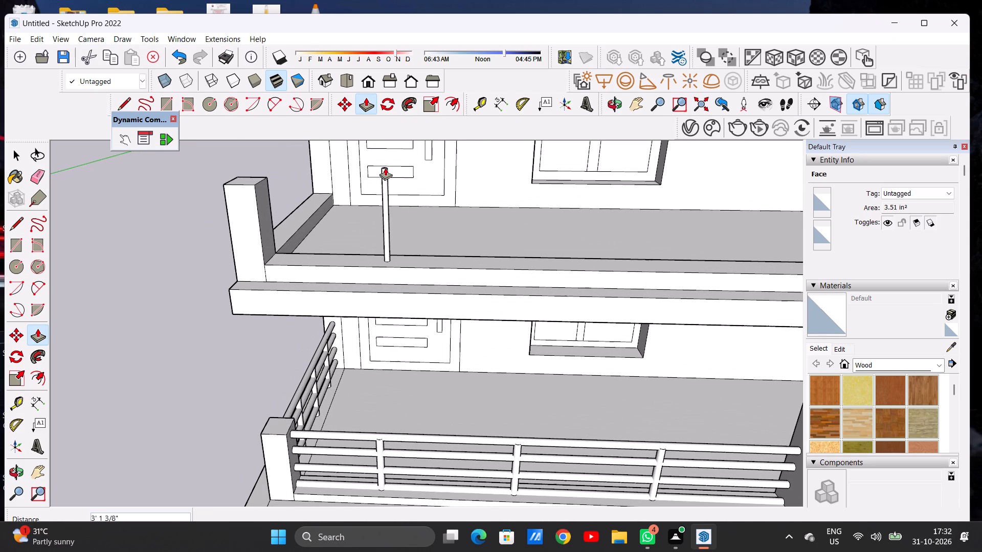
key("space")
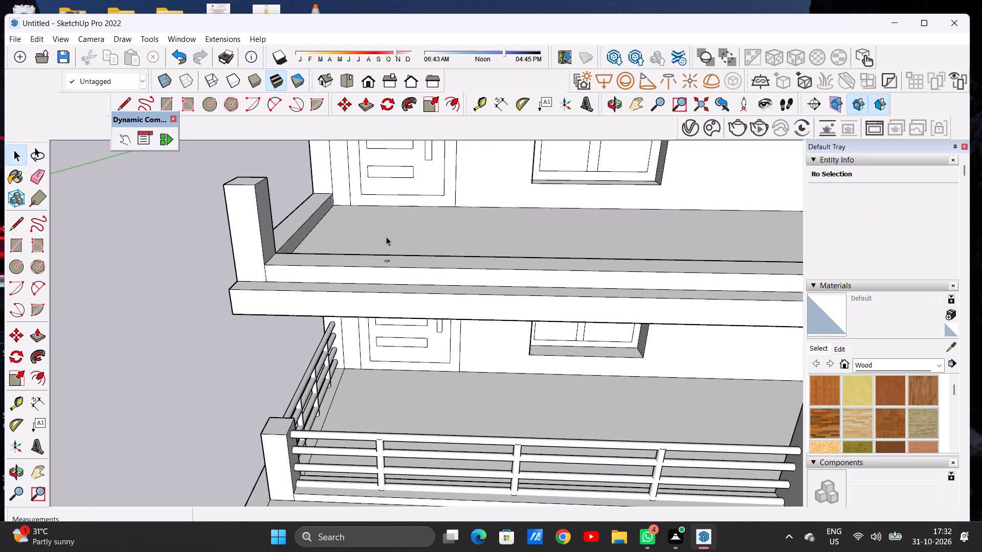
Undo the small circle on the top balcony's front curb and redraw it there with a radius of about 1 13/16".
scroll(398, 239, "down", 3)
middle_click_drag(441, 252, 439, 262)
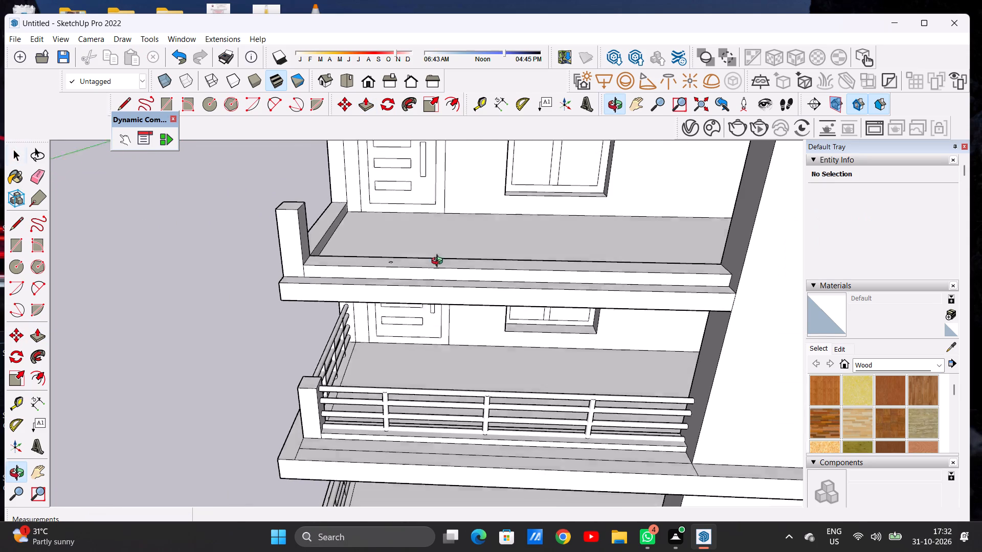
middle_click_drag(439, 262, 431, 348)
scroll(431, 339, "down", 3)
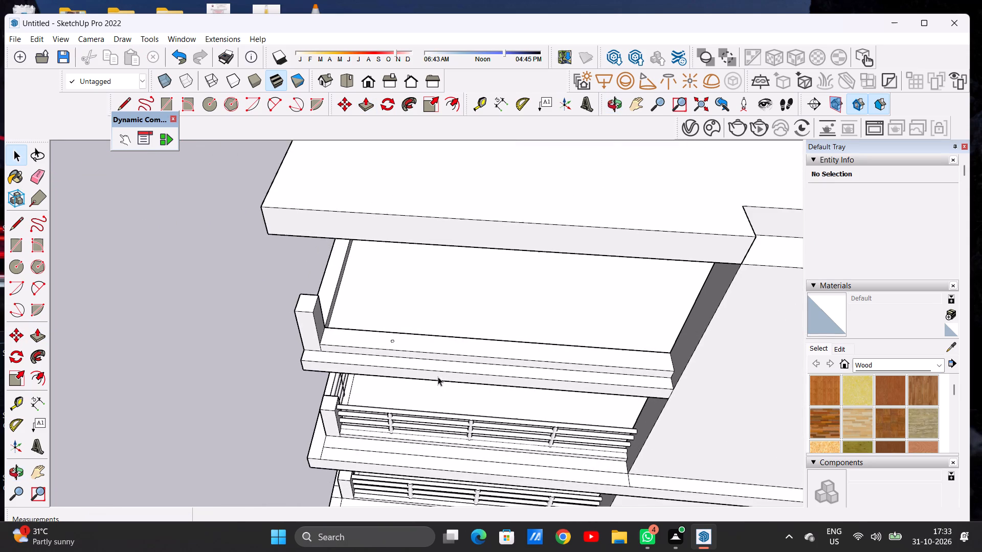
middle_click_drag(438, 386, 454, 396)
scroll(432, 360, "up", 2)
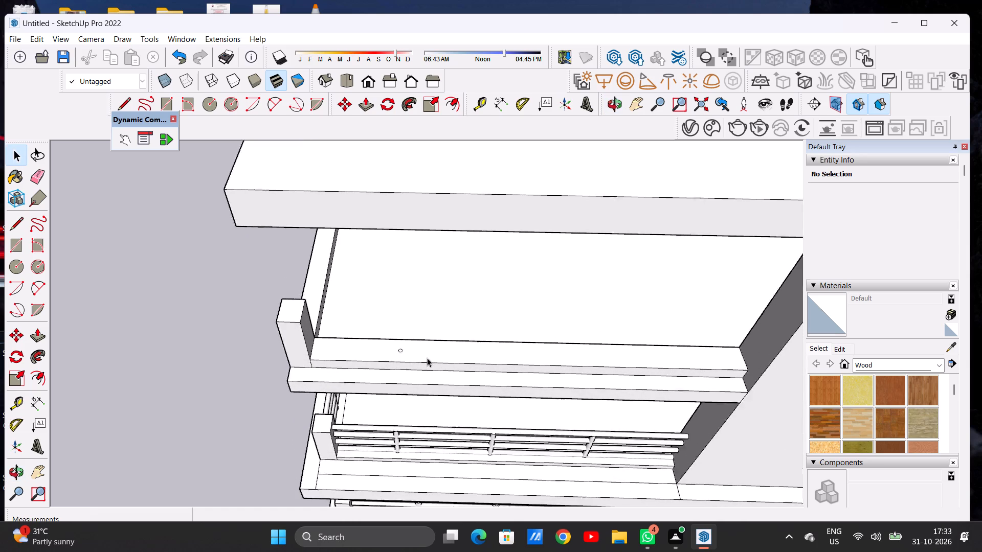
scroll(427, 358, "up", 13)
scroll(385, 350, "down", 2)
scroll(385, 350, "up", 3)
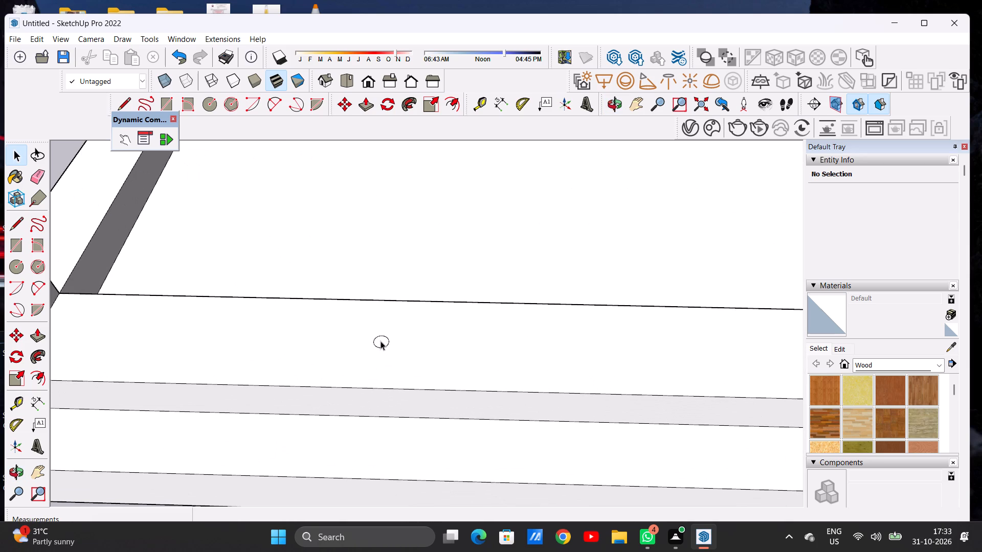
key("ctrl+z")
key("c")
left_click(381, 341)
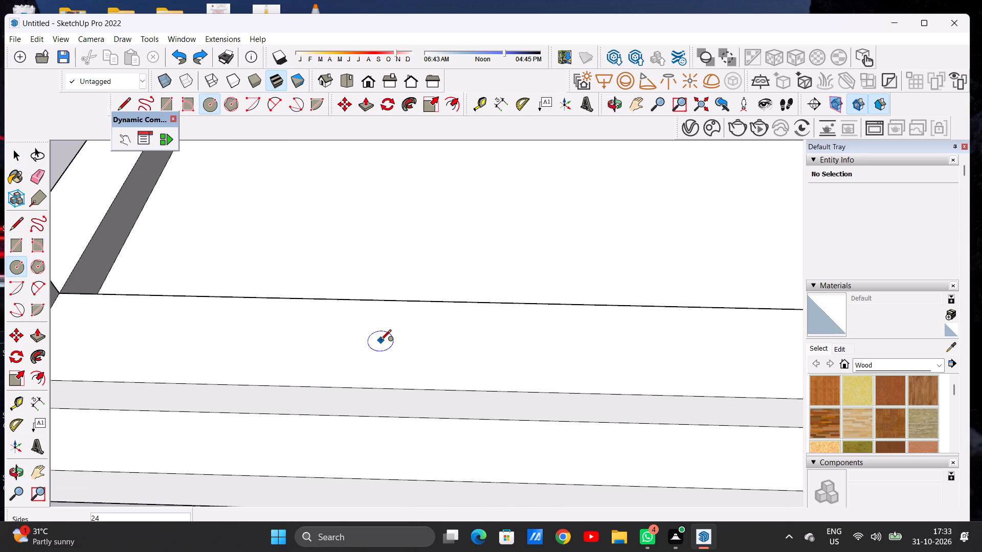
left_click(381, 331)
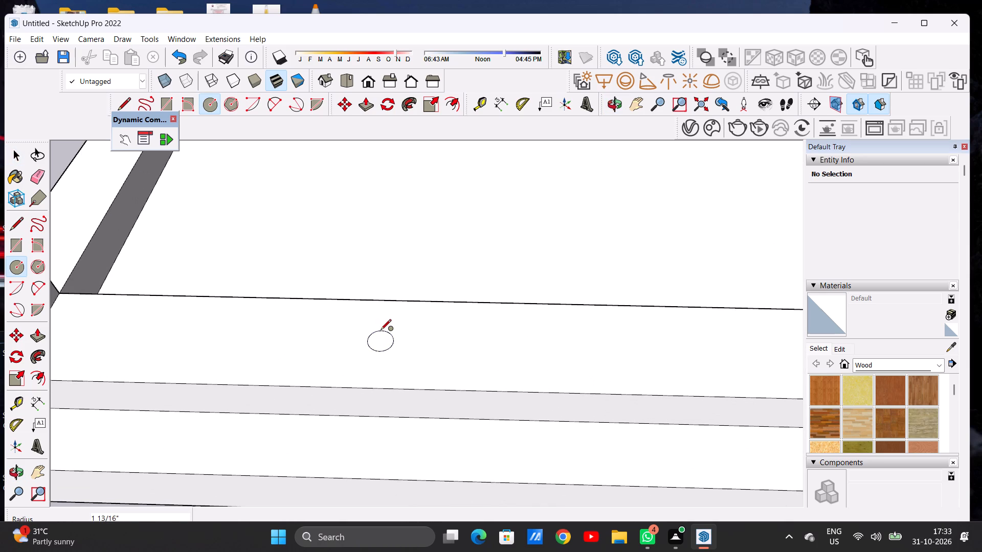
key("space")
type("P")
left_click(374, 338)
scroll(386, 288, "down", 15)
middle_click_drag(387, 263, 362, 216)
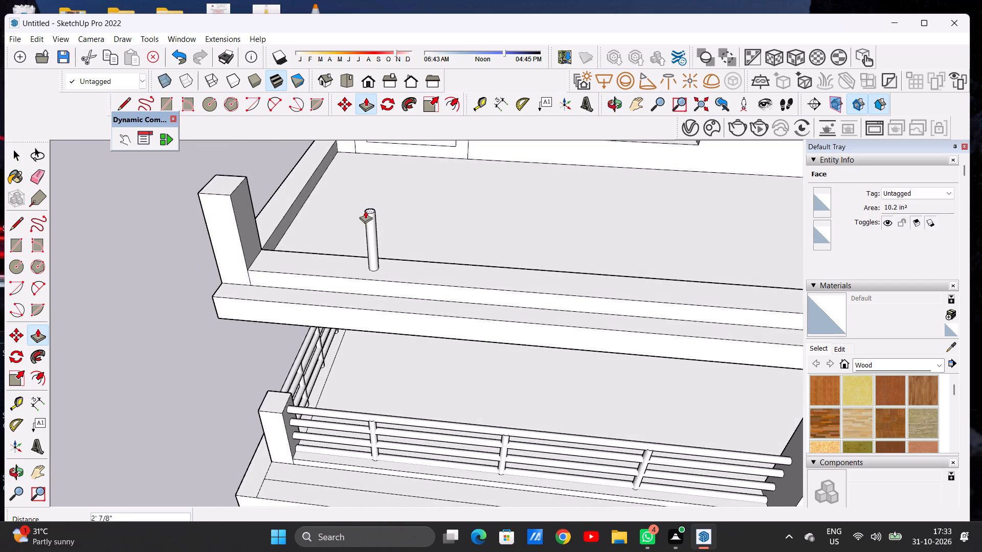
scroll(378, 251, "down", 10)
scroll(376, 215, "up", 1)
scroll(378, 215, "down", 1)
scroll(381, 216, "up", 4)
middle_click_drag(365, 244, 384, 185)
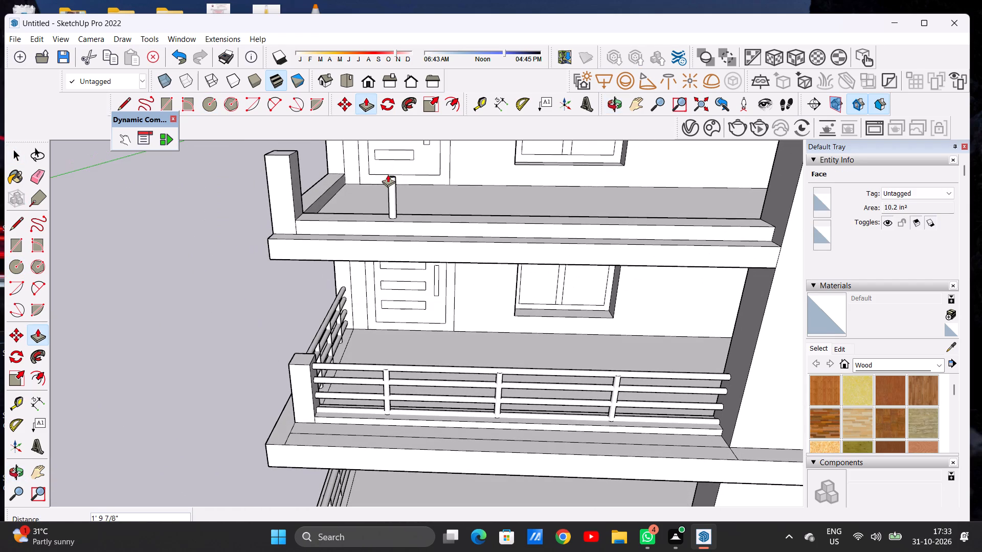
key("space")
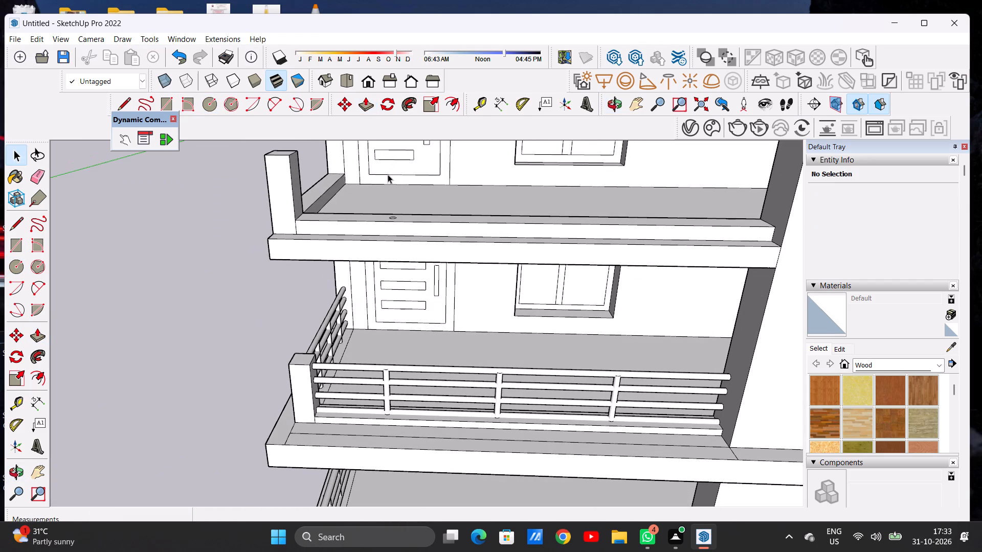
Copy the baluster circle about 11' along the top balcony's front curb, and place another copy about 5' 4 3/4" back, midway between them.
scroll(343, 198, "down", 6)
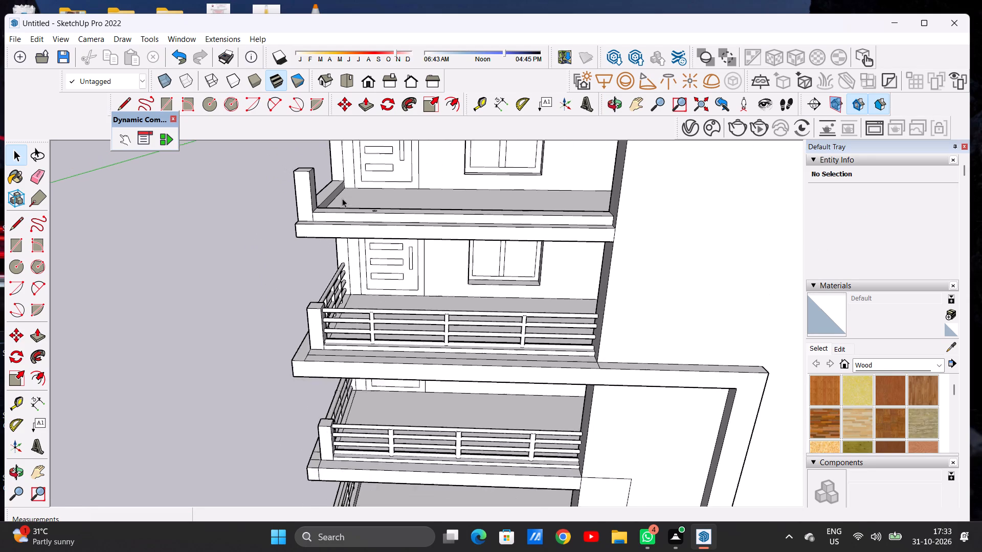
scroll(342, 198, "down", 2)
middle_click_drag(404, 209, 418, 321)
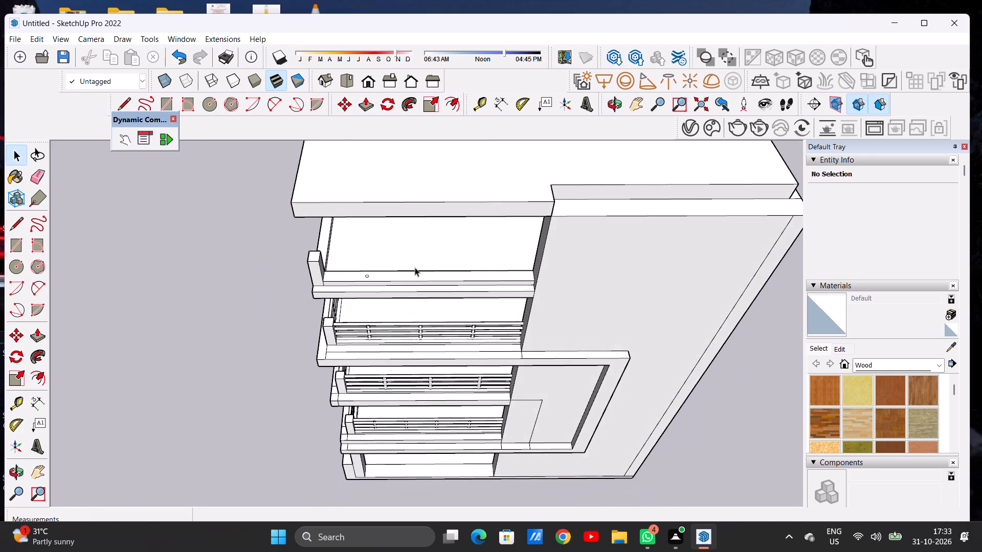
scroll(414, 264, "up", 6)
scroll(311, 291, "up", 14)
double_click(345, 280)
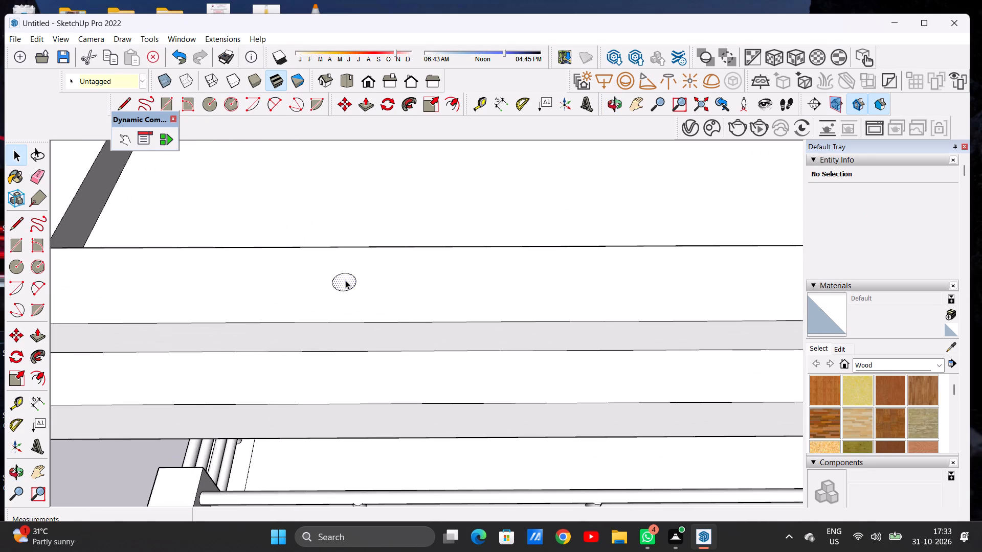
key("m")
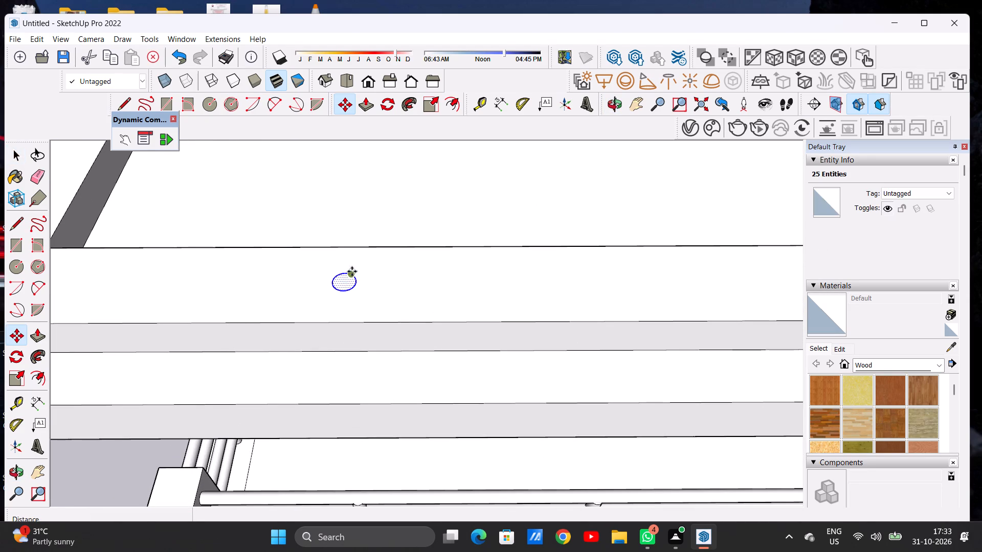
left_click(355, 281)
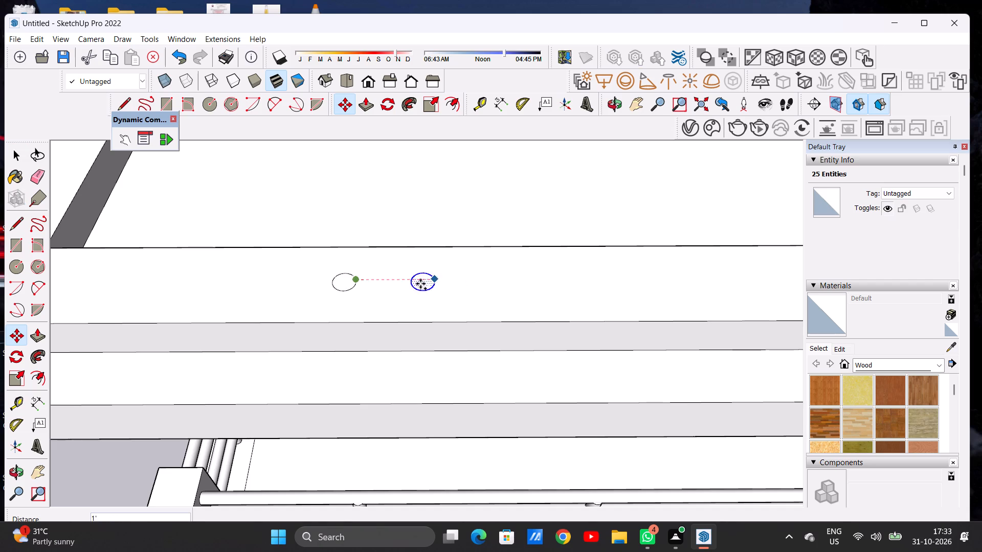
scroll(382, 285, "down", 13)
scroll(568, 287, "up", 6)
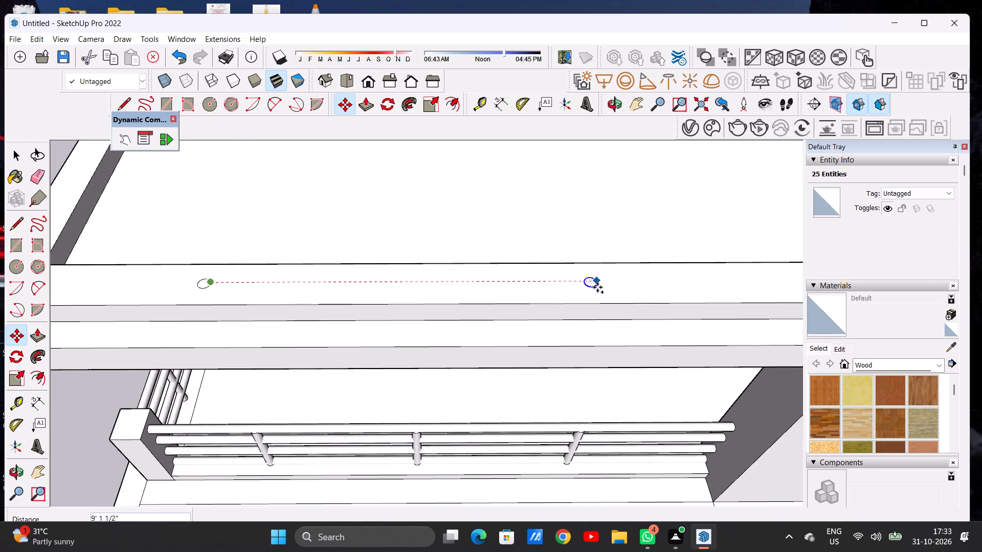
scroll(549, 289, "down", 5)
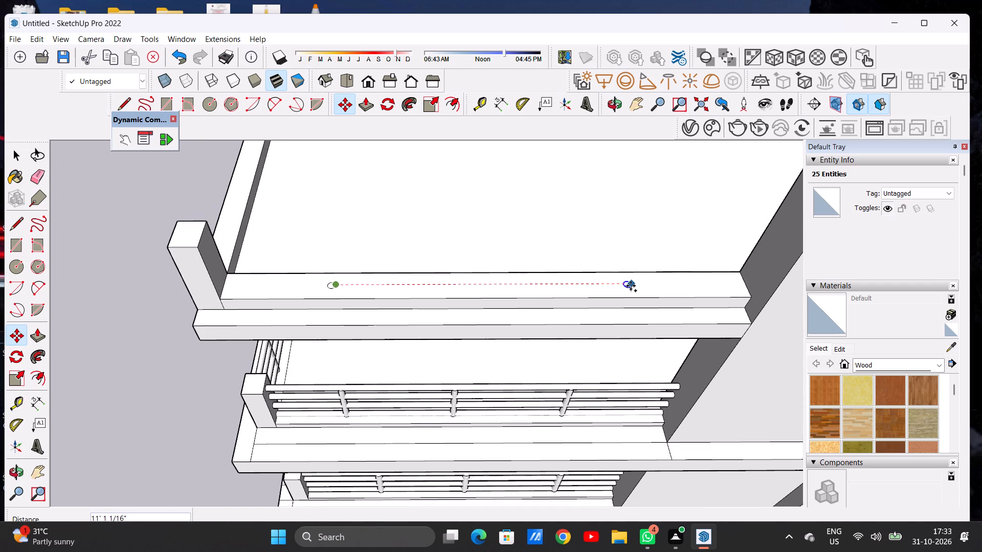
left_click(623, 286)
left_click(623, 286)
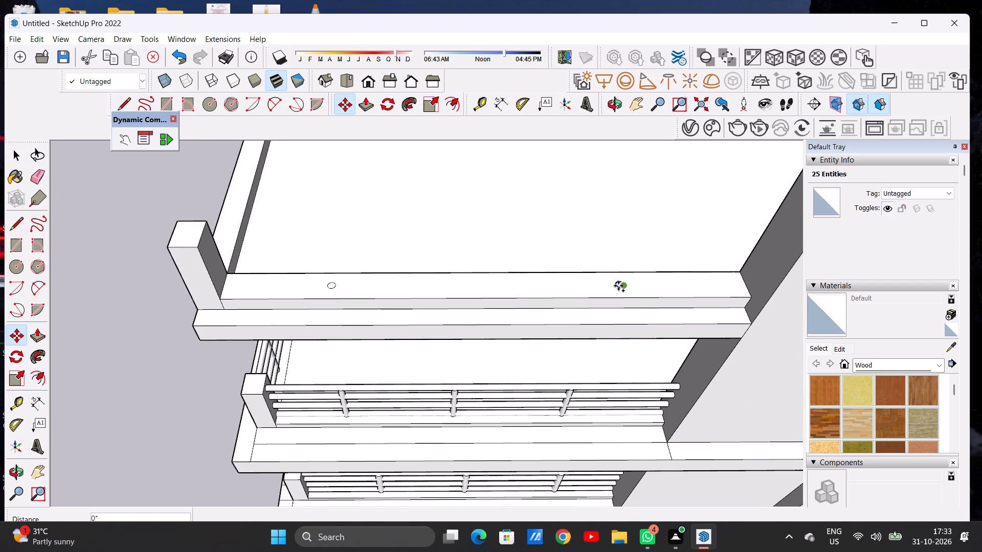
left_click(480, 288)
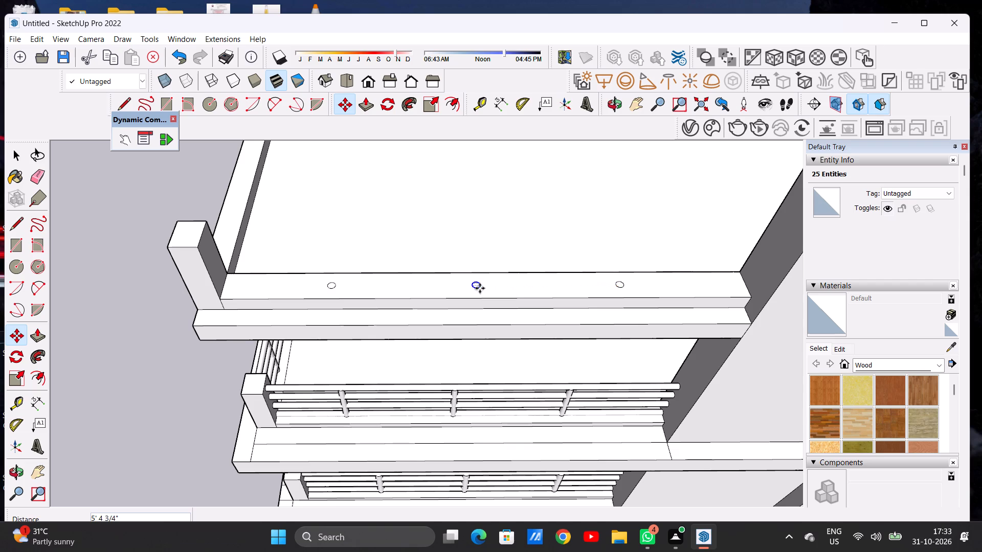
Copy the middle baluster circle from the front curb onto the top balcony's side curb, near the corner post.
left_click(480, 288)
scroll(311, 255, "down", 6)
scroll(267, 244, "up", 15)
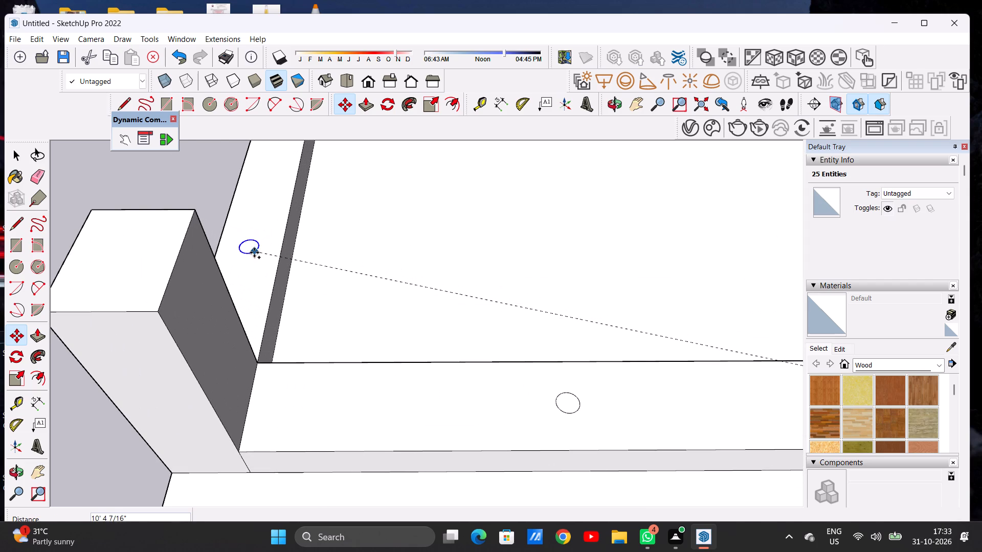
left_click(254, 252)
Copy the side curb's baluster circle about 5' 4 9/16" toward the wall, and place another copy about 2' 4 7/16" back between them.
scroll(255, 253, "down", 13)
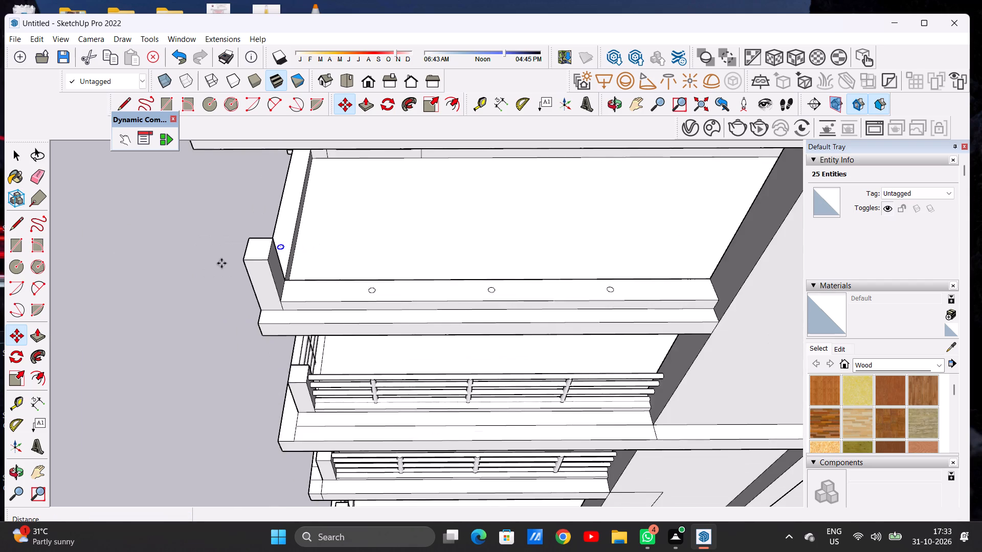
middle_click_drag(224, 262, 510, 211)
middle_click_drag(409, 241, 498, 291)
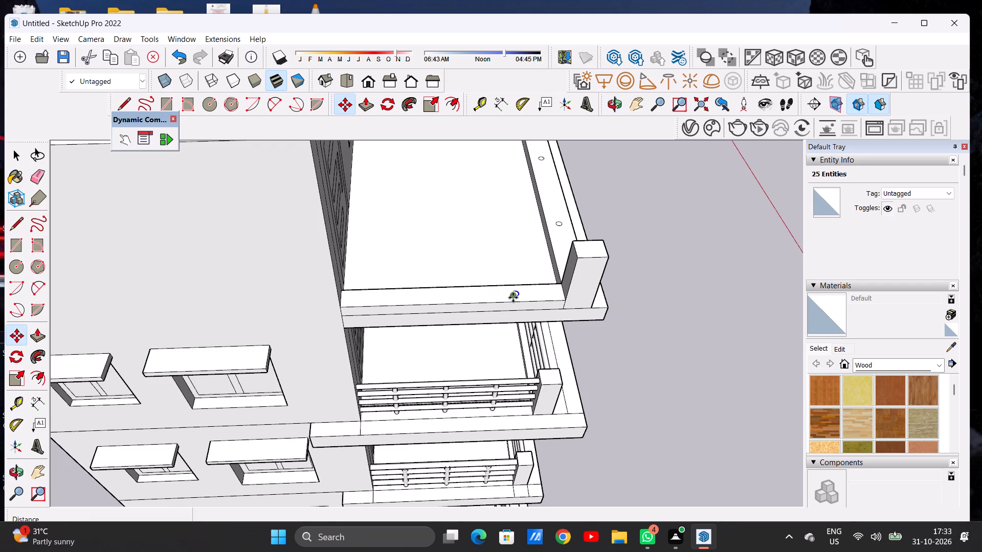
scroll(514, 298, "up", 5)
scroll(514, 298, "down", 1)
scroll(514, 298, "up", 6)
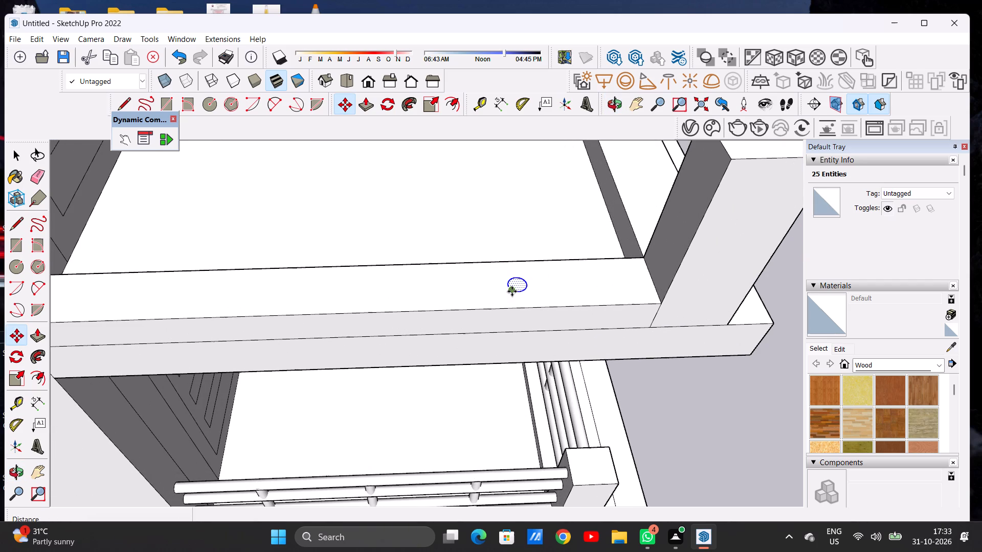
left_click(512, 291)
scroll(348, 282, "down", 5)
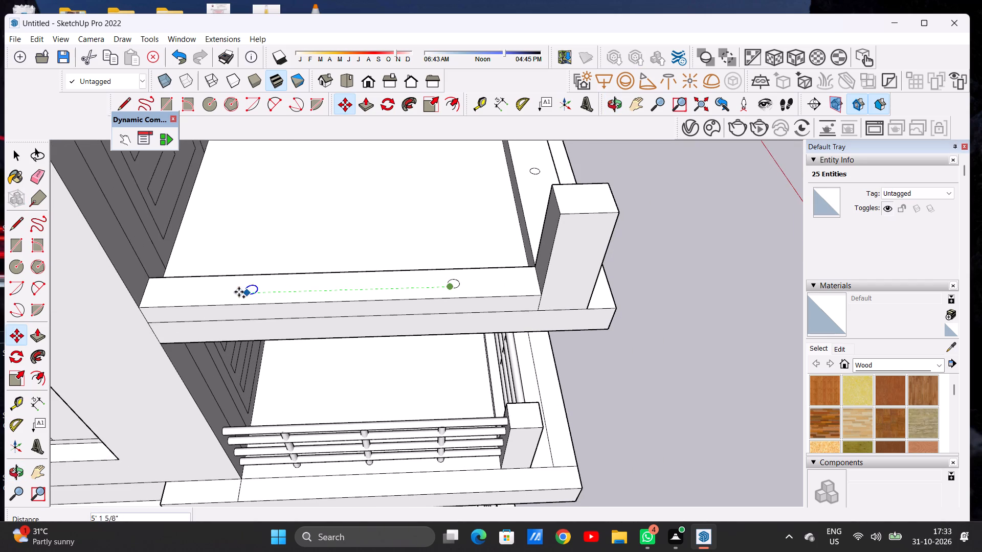
left_click(237, 293)
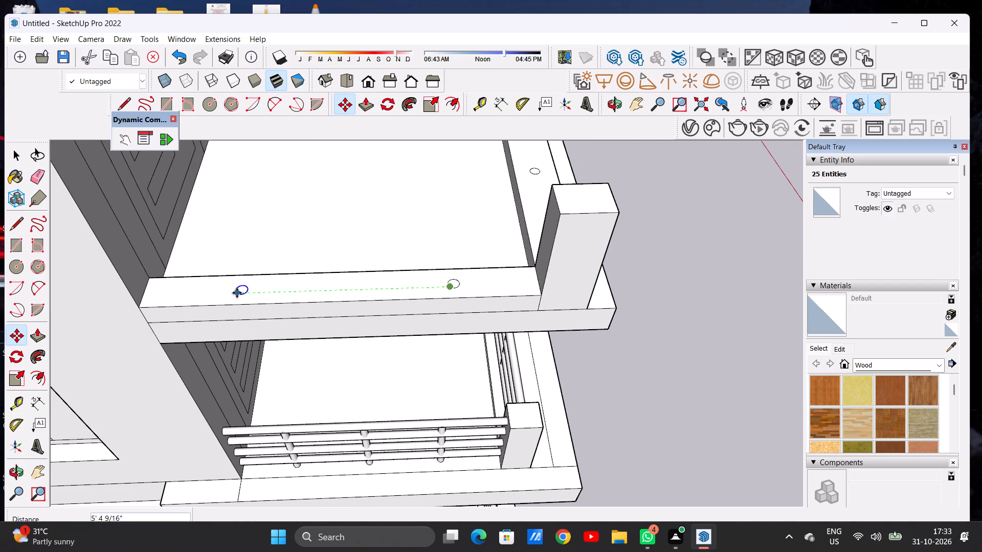
left_click(237, 293)
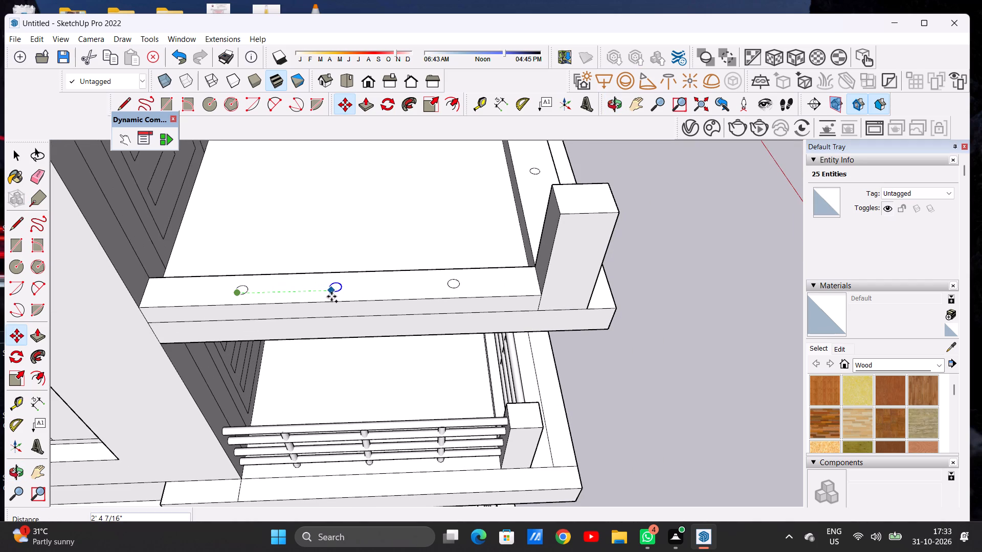
left_click(331, 296)
key("space")
scroll(310, 304, "down", 8)
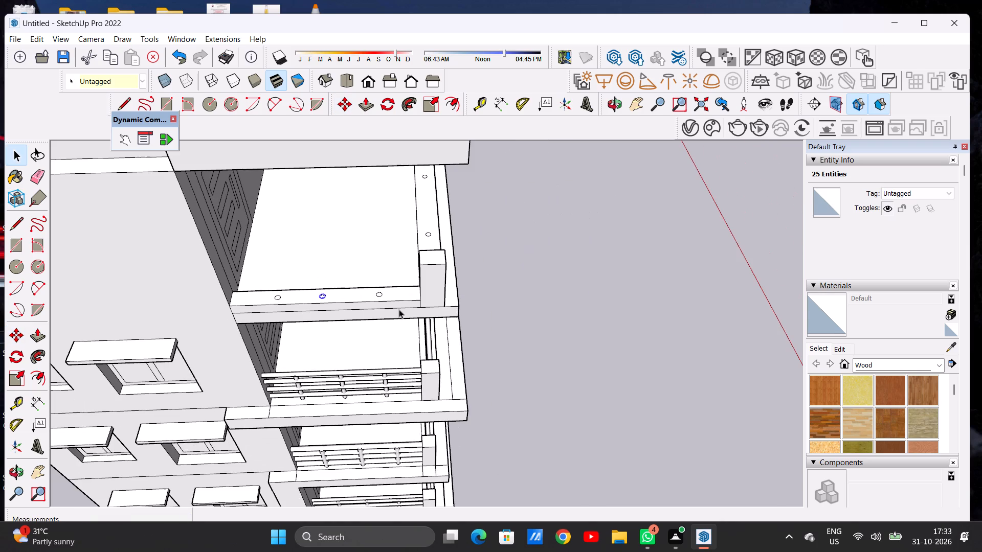
left_click(514, 290)
Examine the baluster circle layout on the top balcony's front and side curbs against the balconies below.
scroll(383, 324, "down", 6)
middle_click_drag(519, 305, 247, 307)
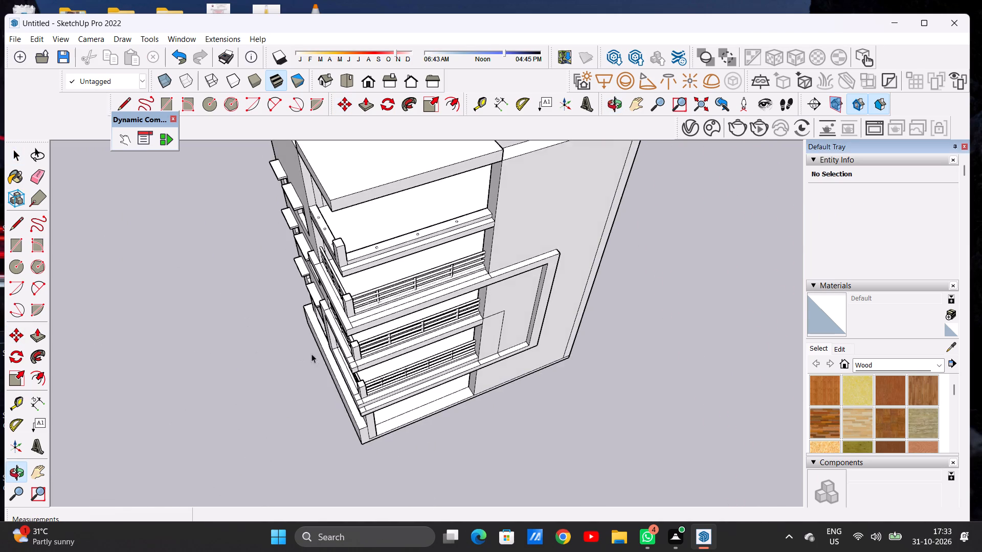
scroll(320, 357, "down", 9)
middle_click_drag(459, 394, 315, 240)
scroll(374, 283, "up", 9)
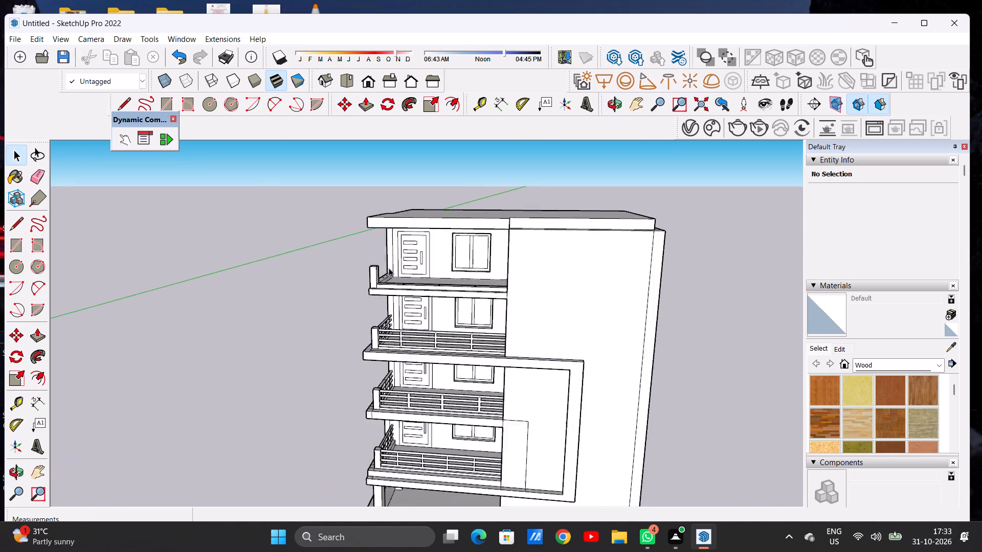
scroll(389, 268, "up", 10)
middle_click_drag(411, 302, 244, 332)
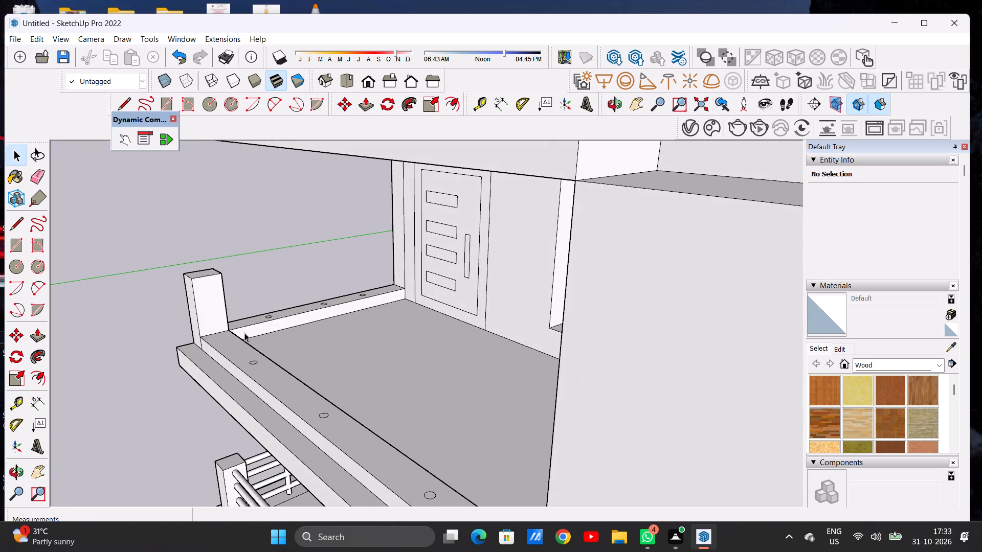
Draw a rail circle of about 1 9/16" radius near the top of the corner post's face looking along the front curb.
scroll(201, 280, "up", 3)
scroll(201, 281, "down", 1)
scroll(201, 282, "up", 2)
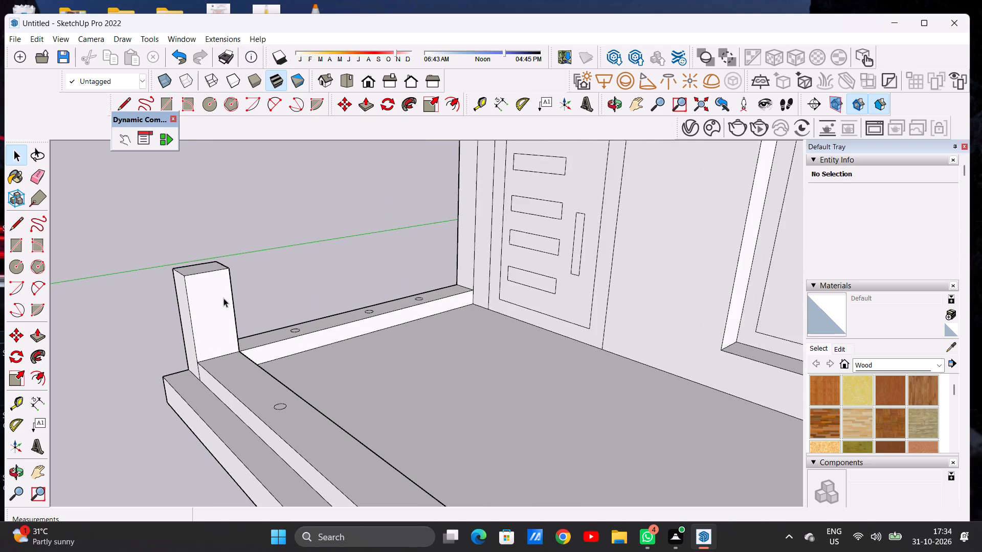
scroll(224, 298, "up", 1)
key("c")
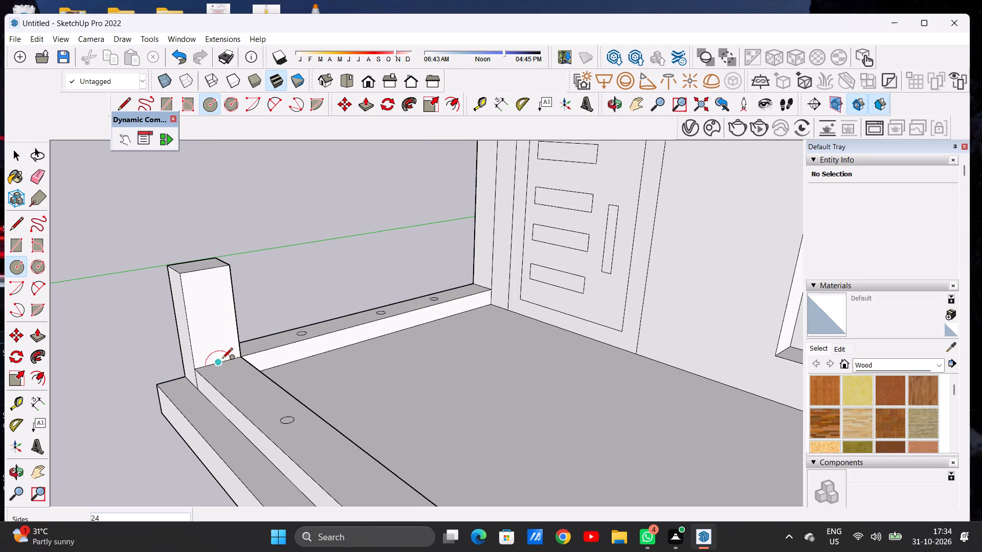
left_click(207, 282)
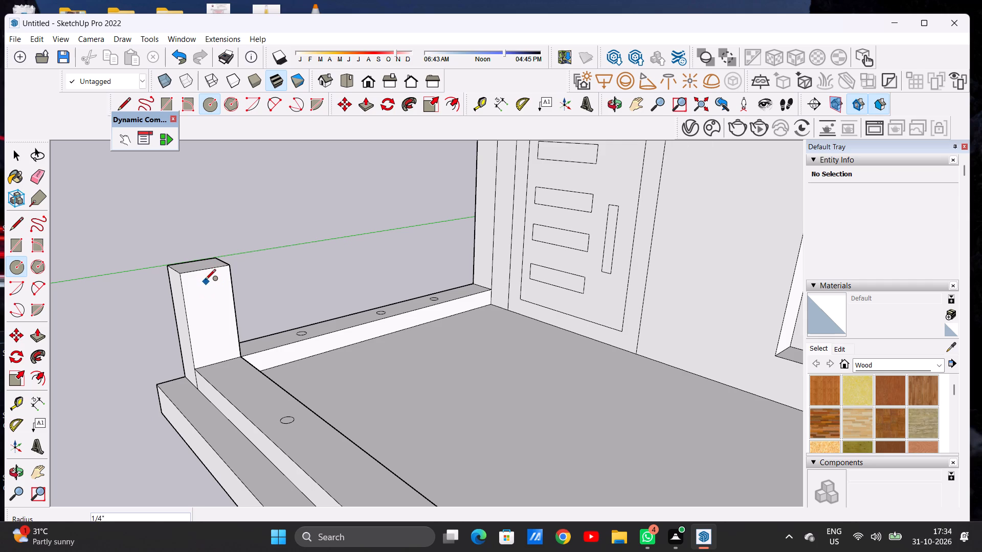
scroll(205, 281, "up", 4)
scroll(205, 281, "down", 1)
scroll(205, 281, "up", 7)
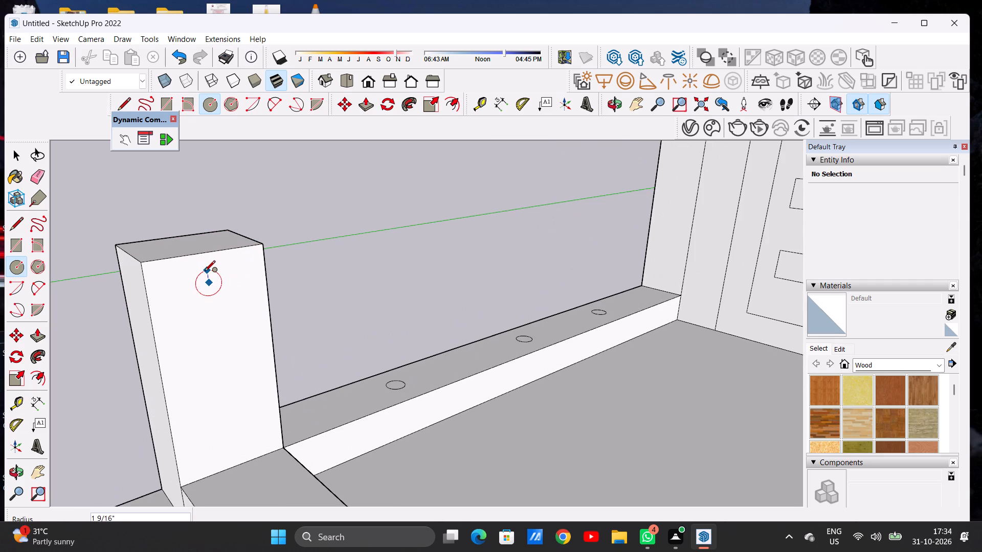
left_click(205, 270)
key("space")
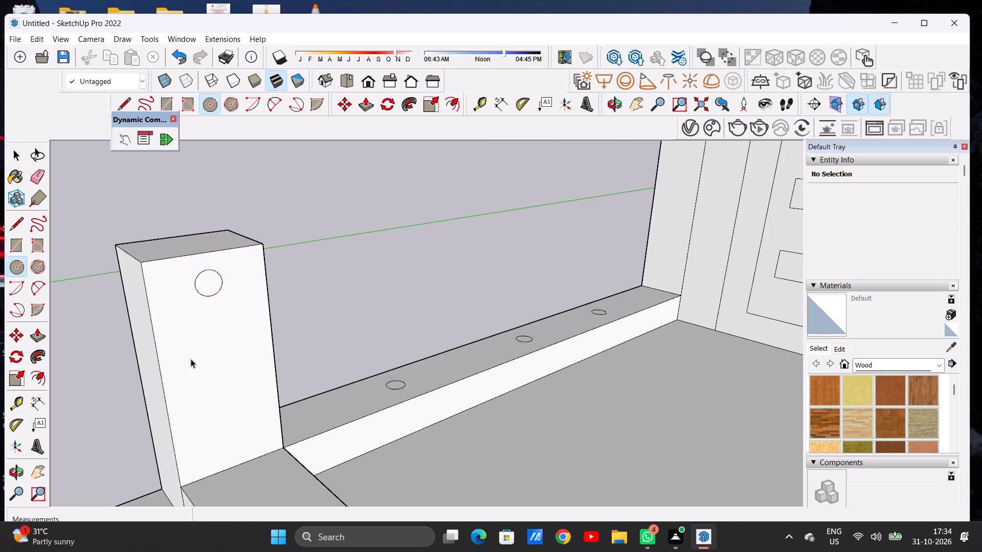
Copy that rail circle about 1' 9 5/16" down the post face, and place another copy about 11 3/16" back up between them.
scroll(191, 359, "down", 12)
scroll(205, 333, "up", 5)
double_click(197, 324)
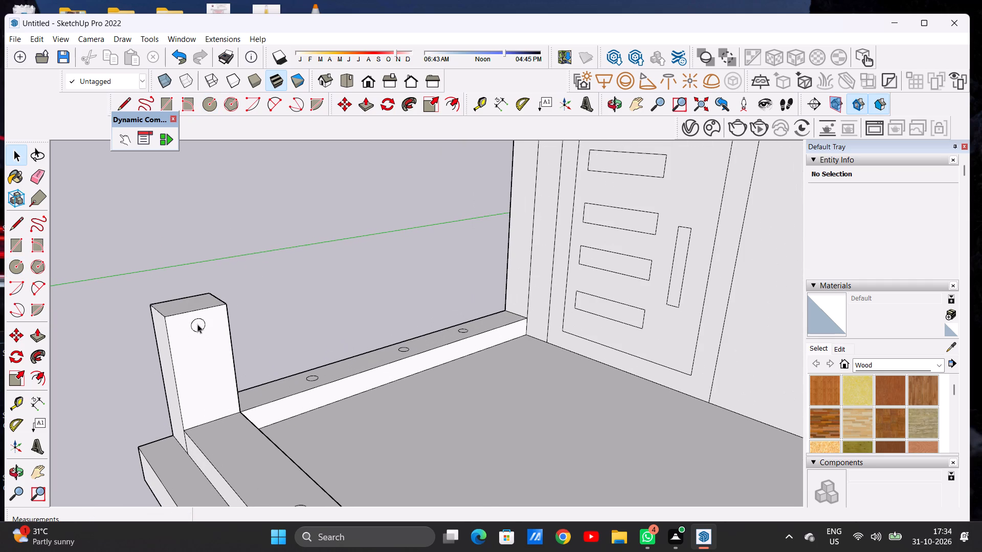
key("m")
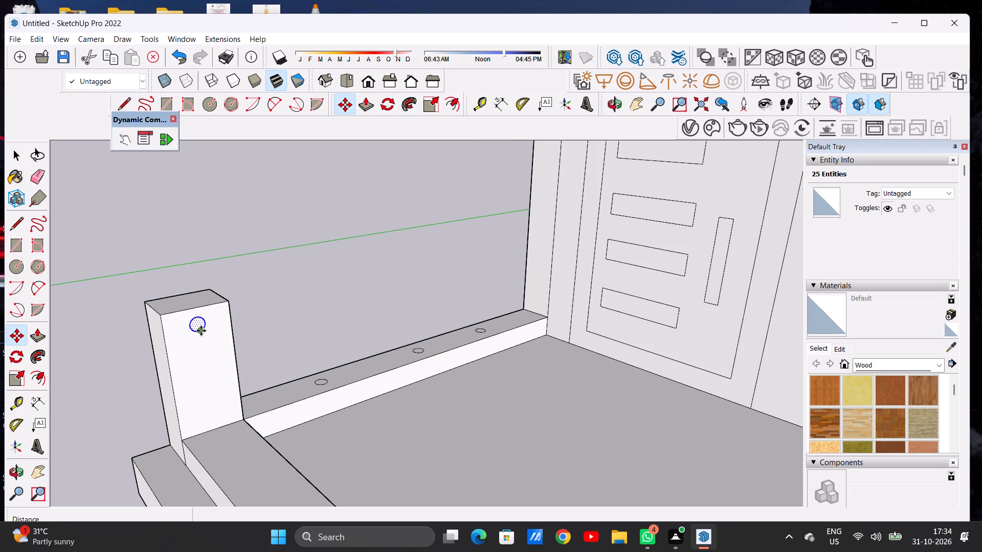
left_click(201, 331)
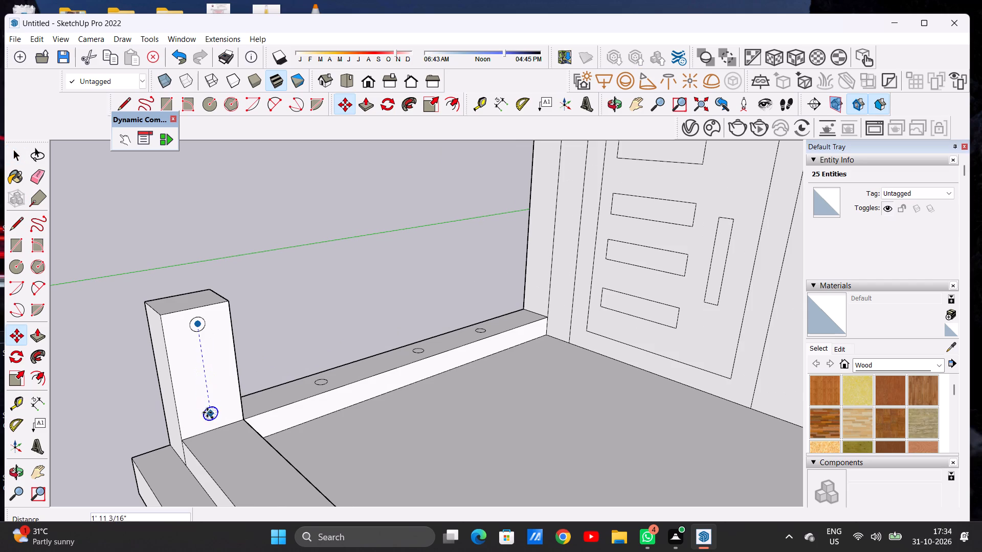
left_click(209, 406)
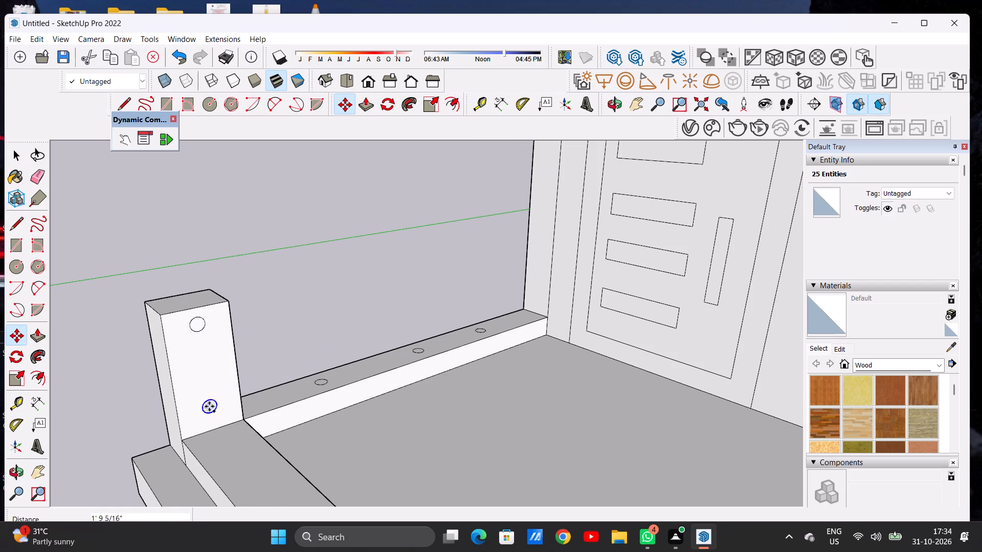
left_click(209, 406)
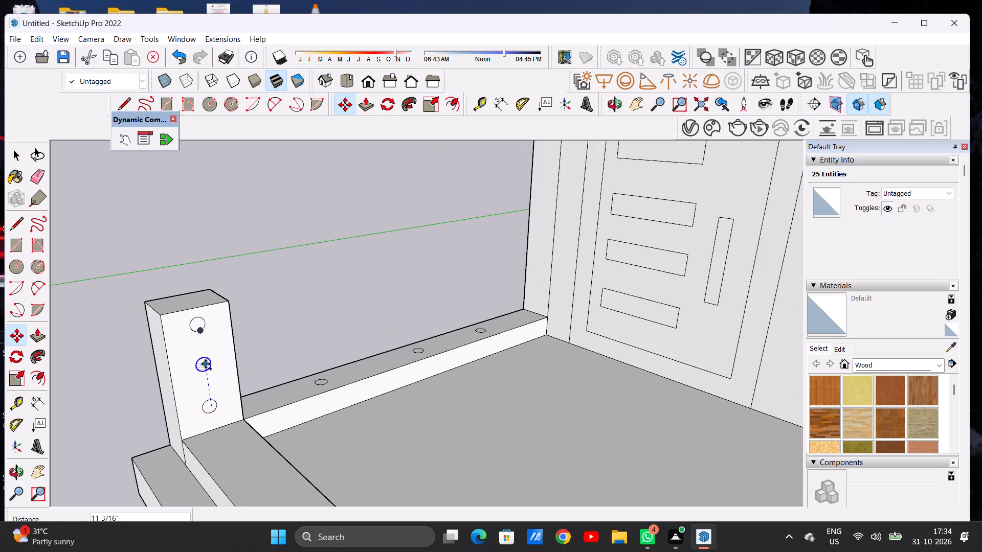
left_click(206, 364)
key("space")
Draw a rail circle of about 2 3/8" radius near the top of the corner post's face above the side curb.
scroll(206, 364, "down", 2)
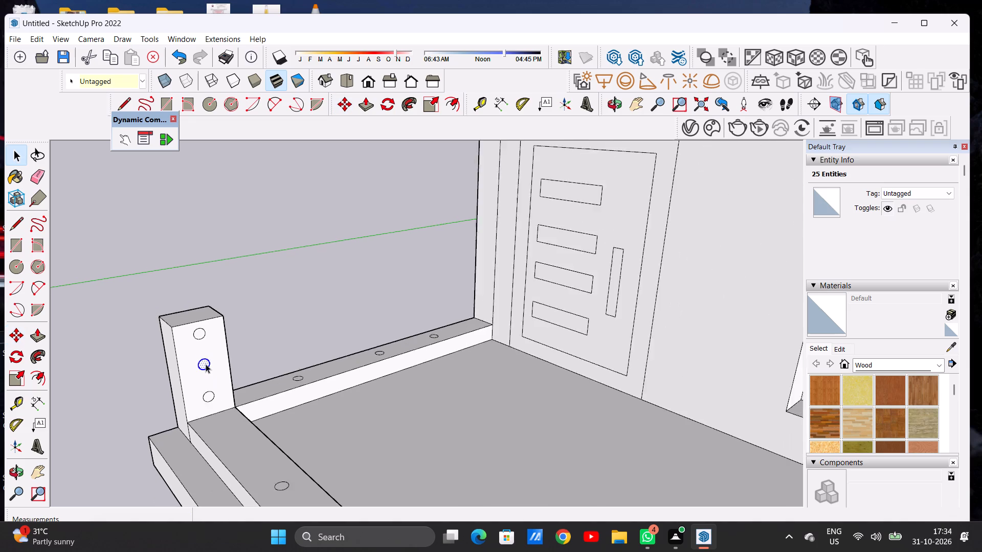
scroll(206, 364, "down", 13)
middle_click_drag(215, 366, 340, 366)
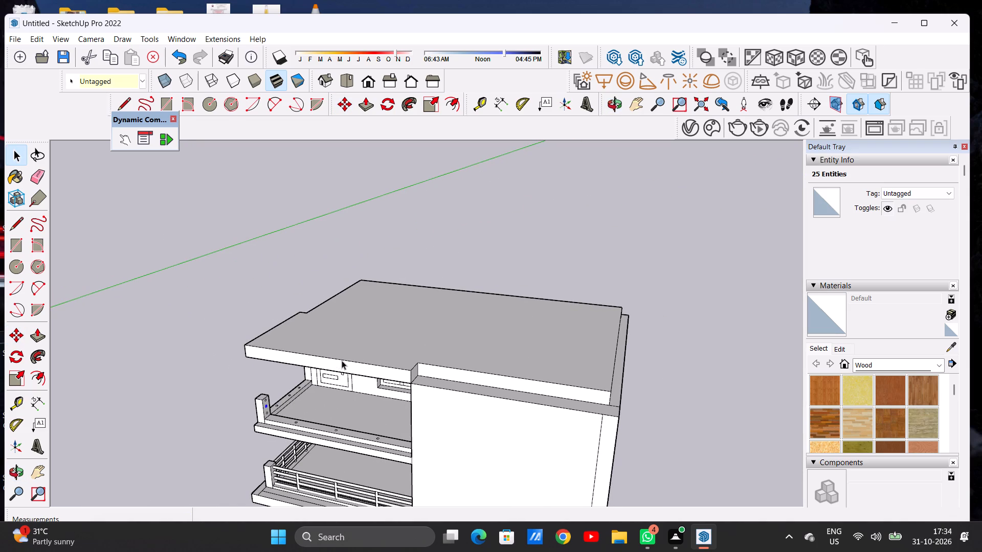
scroll(347, 353, "down", 7)
middle_click_drag(305, 372, 467, 364)
scroll(401, 337, "down", 4)
middle_click_drag(386, 378, 532, 373)
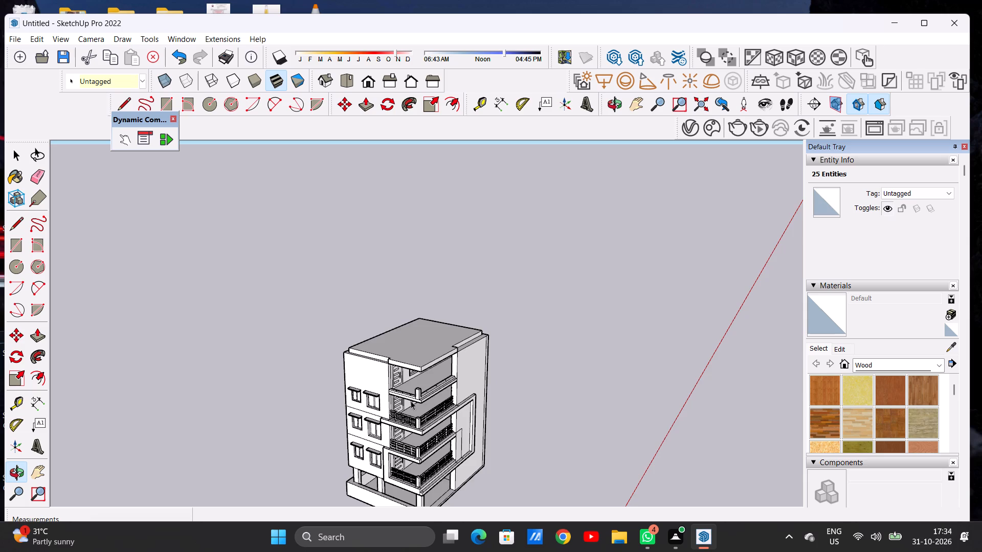
middle_click_drag(411, 401, 554, 387)
scroll(462, 379, "up", 1)
scroll(462, 379, "down", 2)
scroll(462, 379, "up", 15)
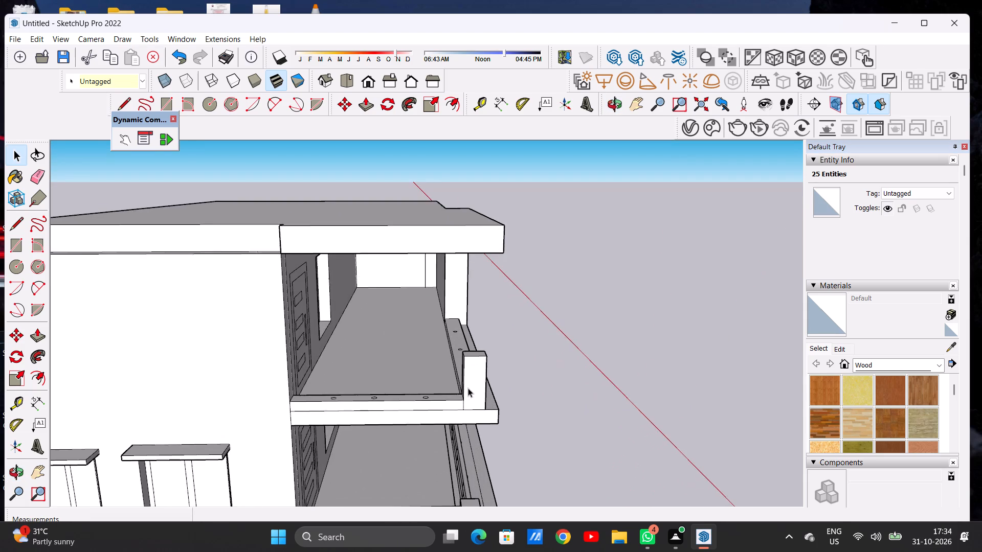
scroll(468, 388, "up", 1)
middle_click_drag(434, 389, 616, 401)
scroll(573, 359, "up", 6)
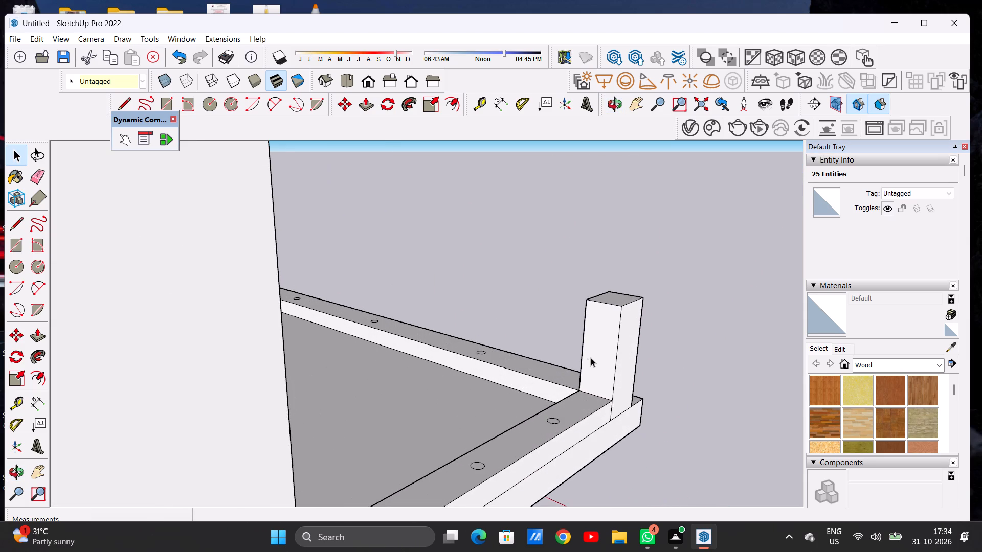
scroll(591, 358, "up", 3)
key("c")
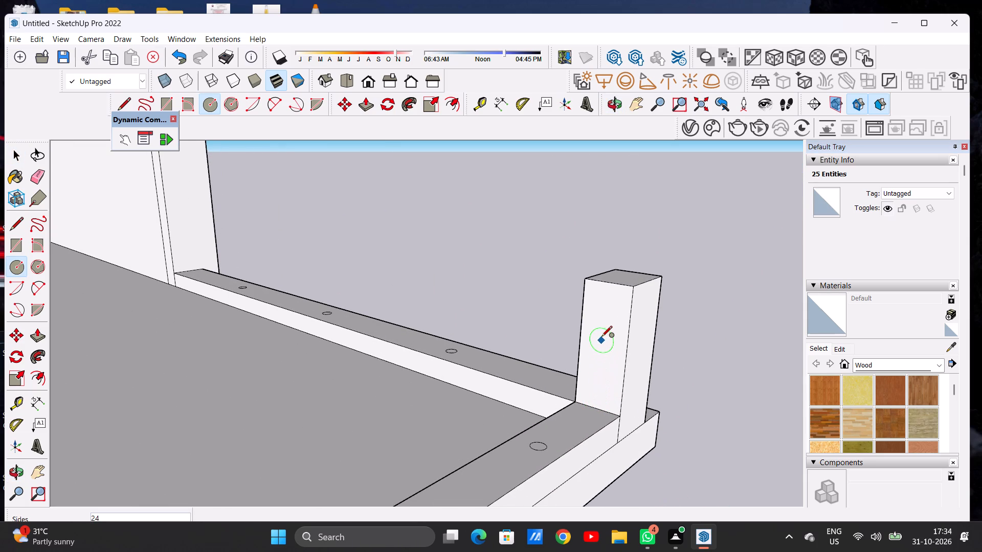
left_click(603, 305)
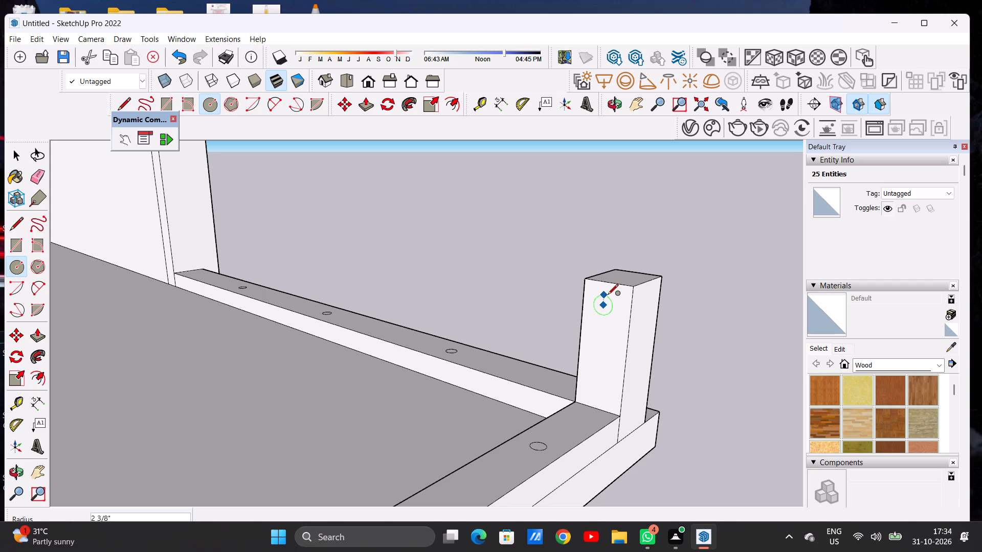
left_click(608, 295)
key("space")
Copy the side-facing rail circle about 1' 8 1/2" down the post, and place another copy about 10 11/16" back up between them.
double_click(604, 303)
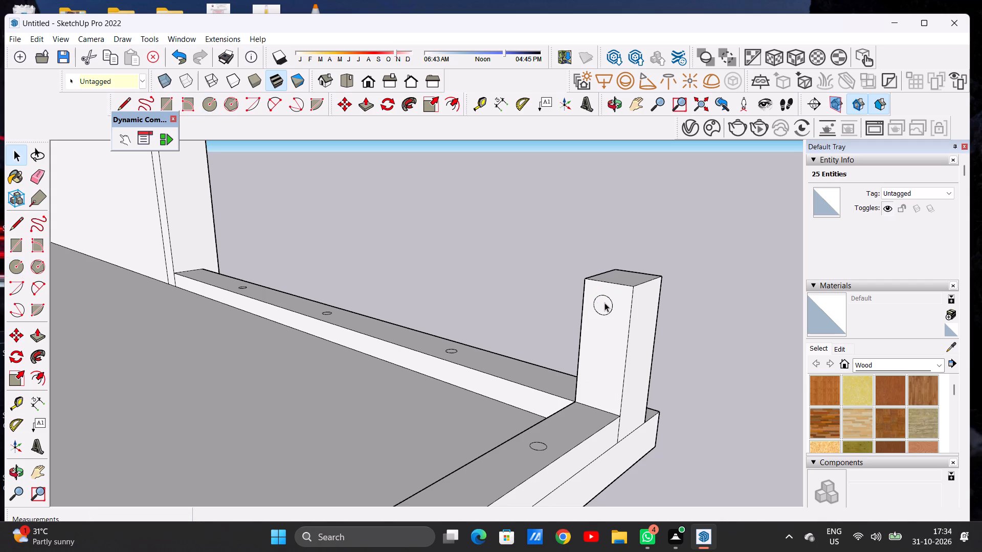
key("m")
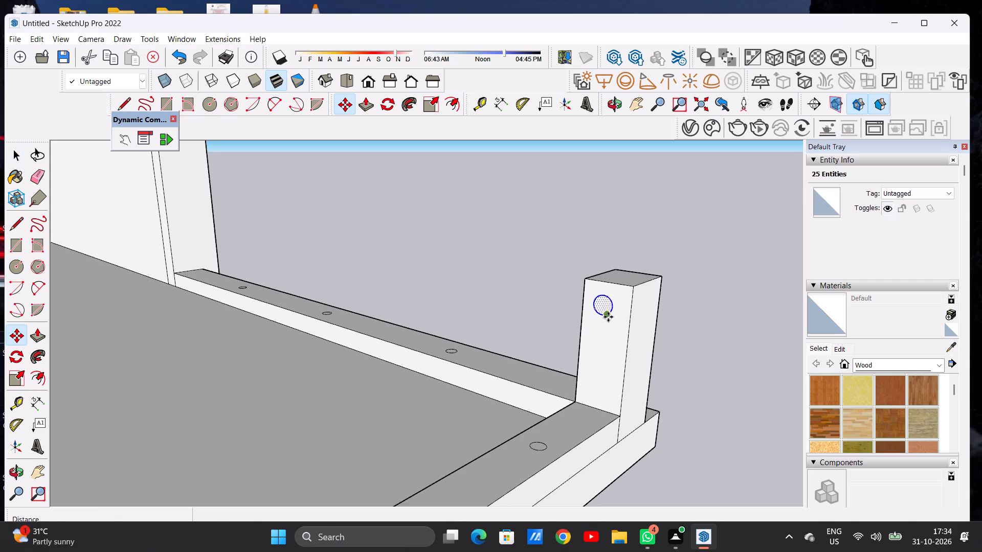
left_click(608, 317)
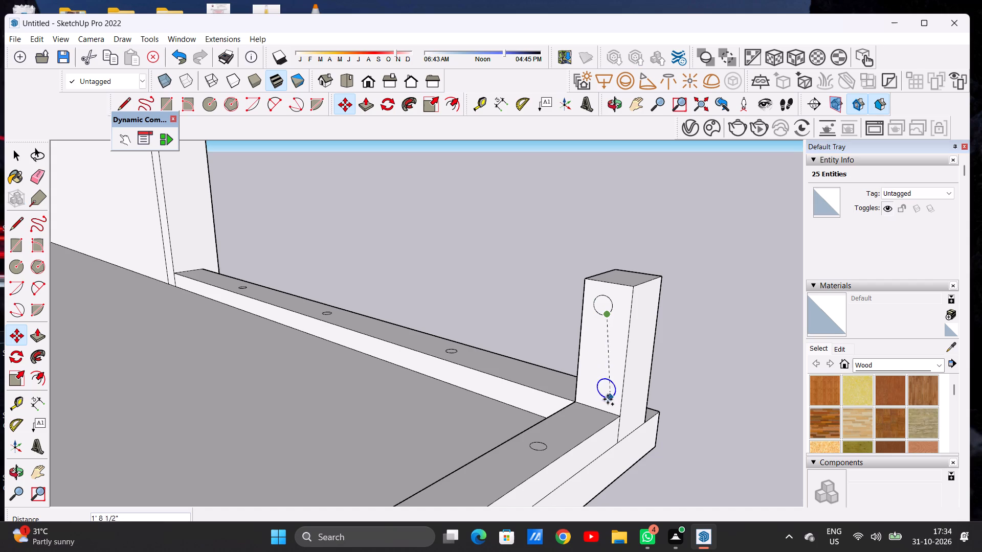
left_click(598, 395)
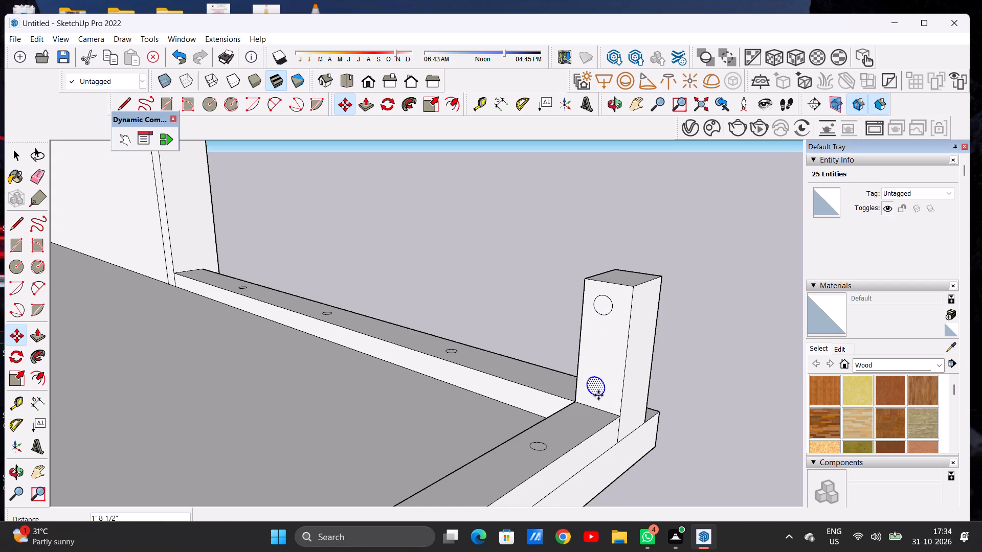
left_click(598, 395)
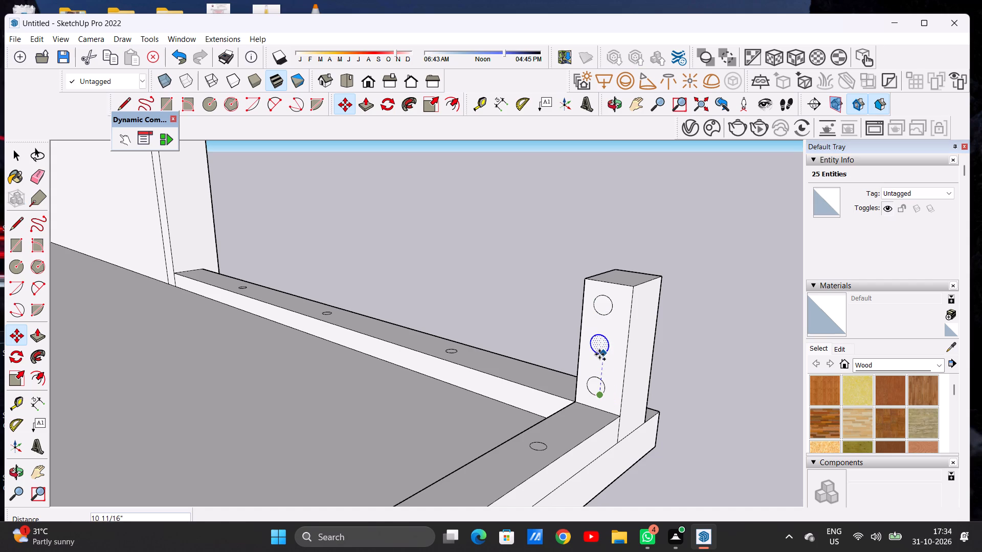
left_click(599, 354)
key("space")
left_click(641, 251)
Push/Pull the uppermost front-facing rail circle from the corner post about 19' 7" to the wall at the balcony's far end.
scroll(555, 376, "down", 6)
middle_click_drag(575, 389, 345, 415)
middle_click_drag(448, 398, 299, 401)
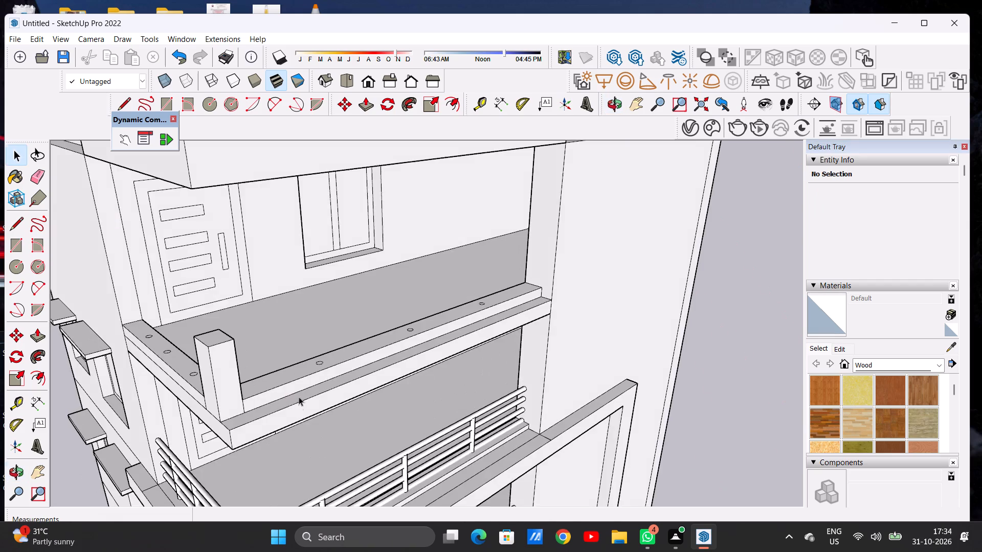
scroll(300, 390, "down", 9)
middle_click_drag(360, 383, 108, 377)
scroll(236, 301, "up", 5)
scroll(369, 298, "up", 1)
scroll(367, 297, "down", 1)
scroll(362, 297, "up", 3)
key("p")
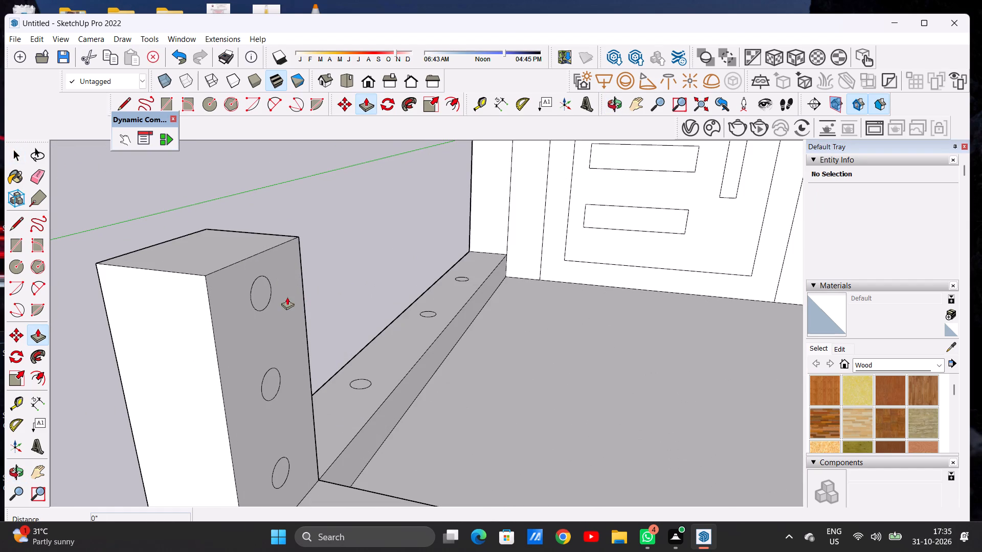
left_click(265, 291)
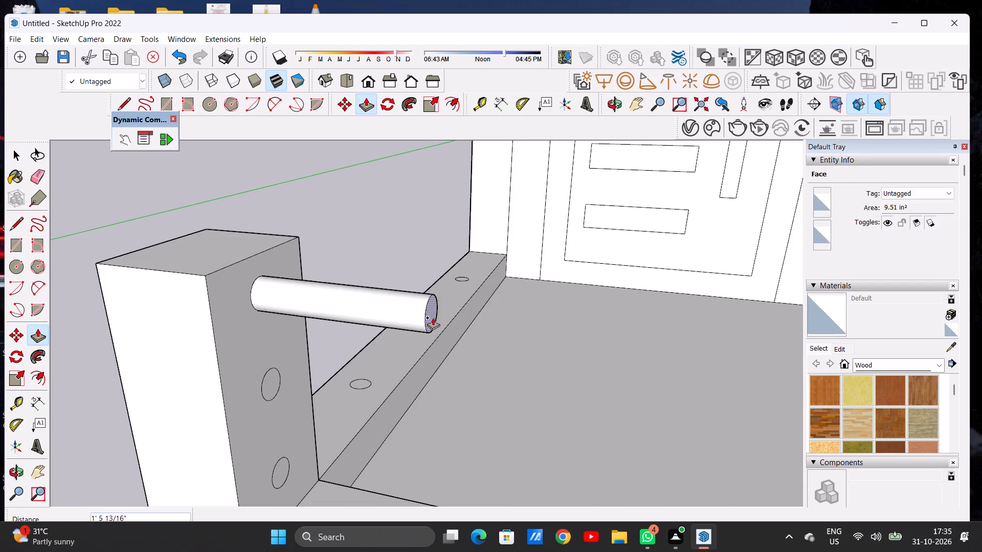
scroll(432, 320, "down", 20)
scroll(432, 320, "down", 8)
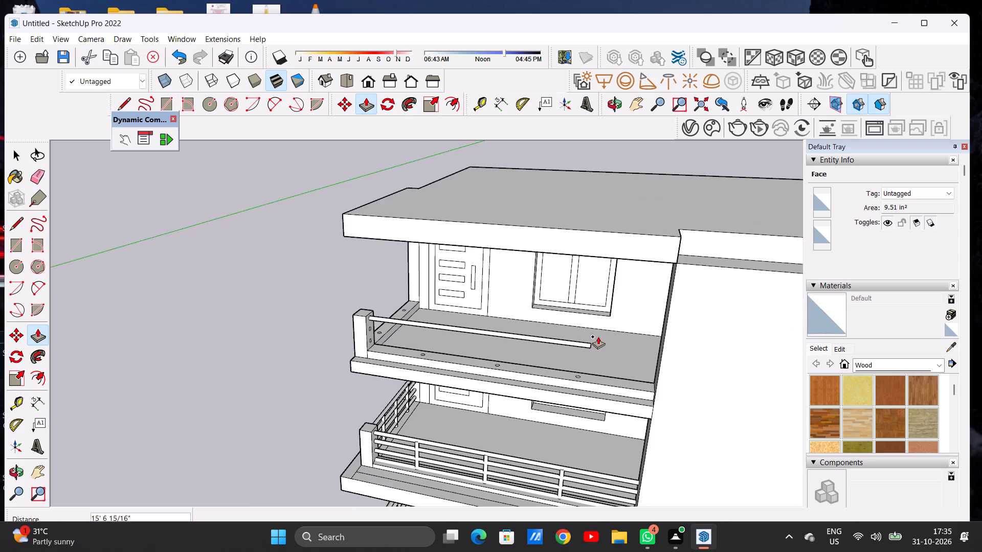
middle_click_drag(618, 338, 674, 329)
scroll(676, 325, "up", 12)
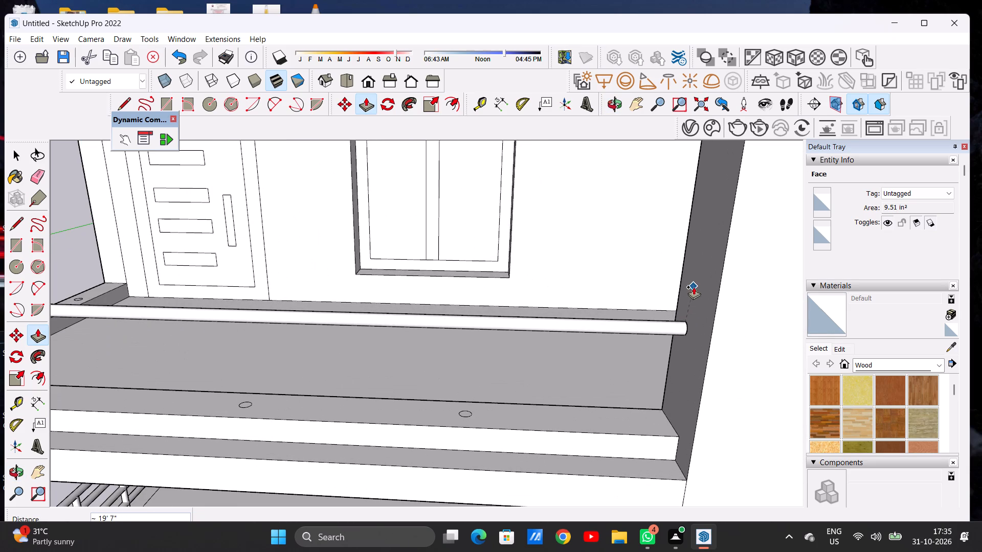
left_click(694, 287)
Push/Pull the front curb's baluster circle farthest from the corner post up about 2' 3 11/16" into the top rail.
scroll(481, 406, "up", 8)
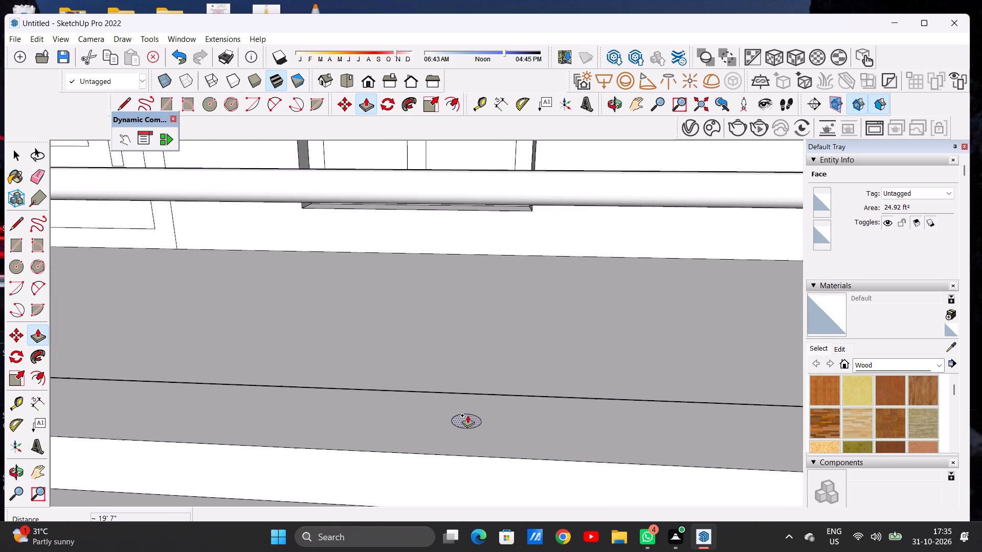
left_click(467, 415)
scroll(478, 312, "down", 4)
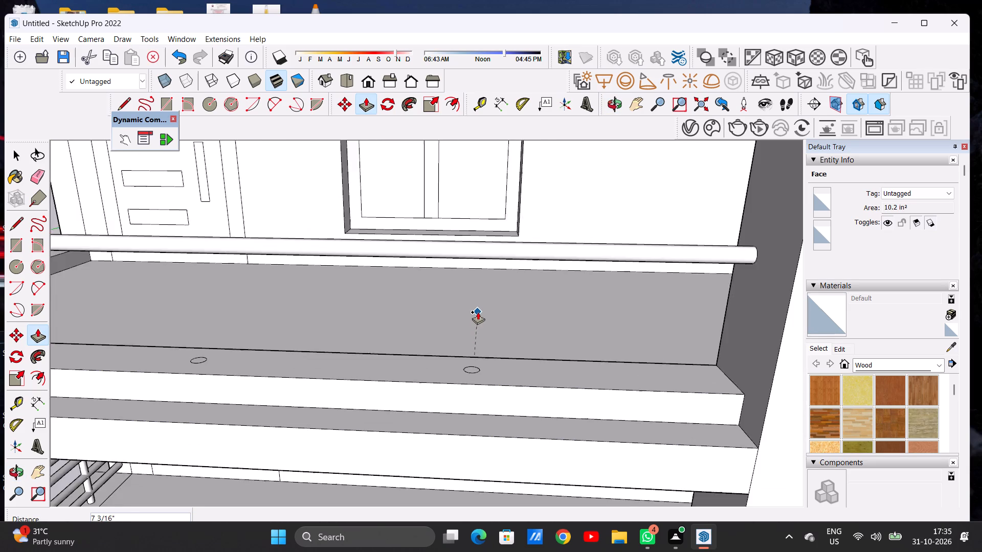
scroll(478, 312, "down", 5)
scroll(477, 277, "up", 11)
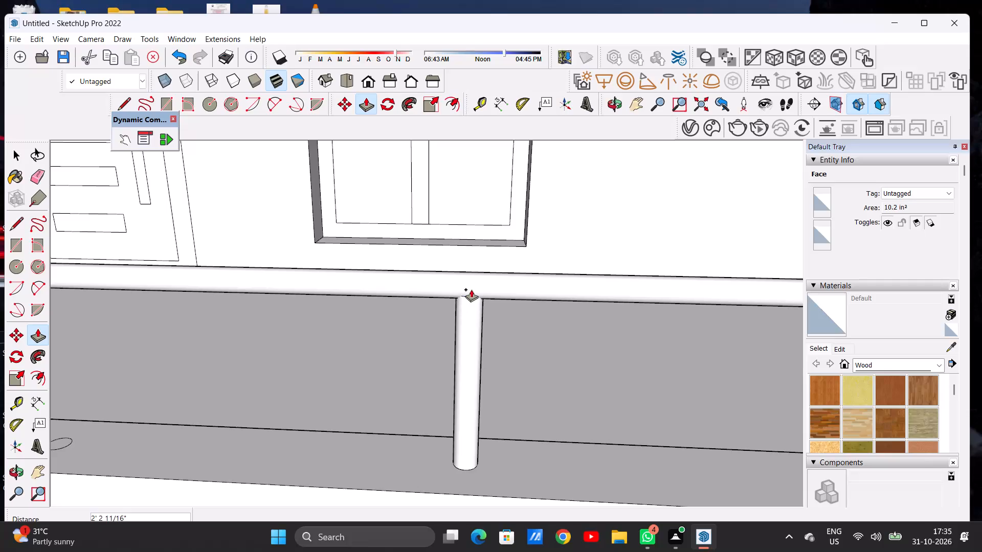
left_click(471, 283)
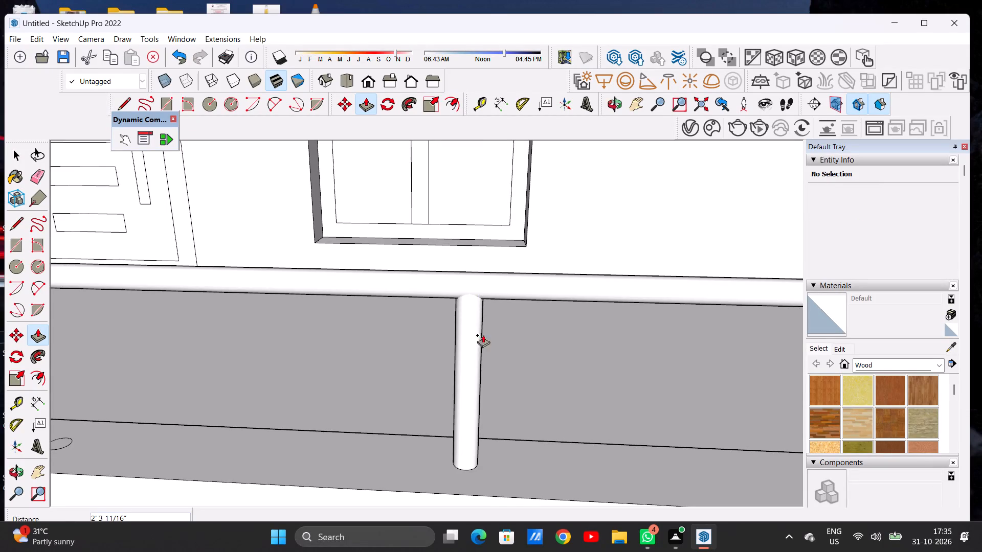
Push/Pull the front curb's middle baluster circle up about 2' 3 13/16" into the top rail.
scroll(513, 341, "down", 15)
scroll(470, 353, "up", 7)
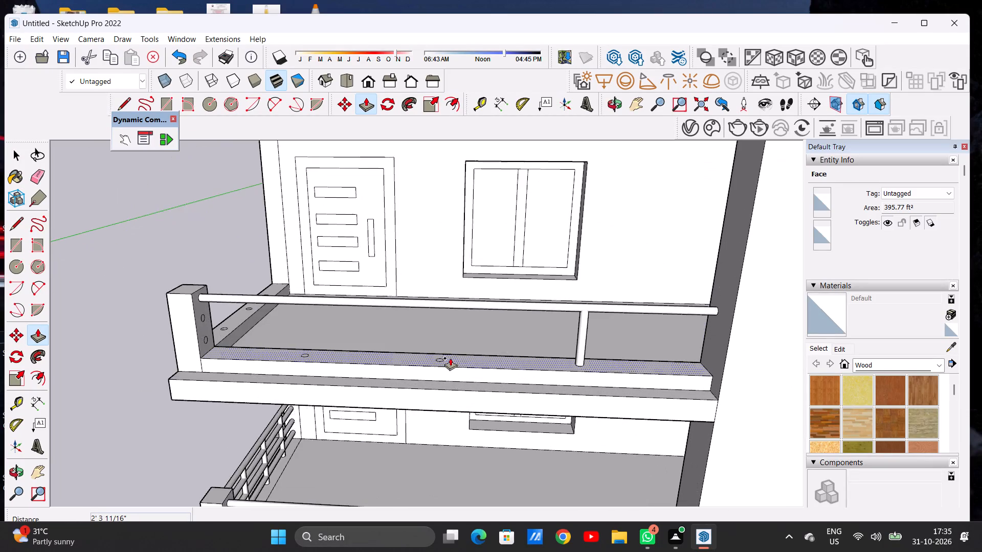
scroll(436, 359, "up", 4)
scroll(436, 359, "down", 2)
scroll(436, 359, "up", 1)
middle_click_drag(449, 367, 450, 398)
scroll(434, 390, "up", 2)
scroll(434, 390, "down", 1)
scroll(434, 390, "up", 6)
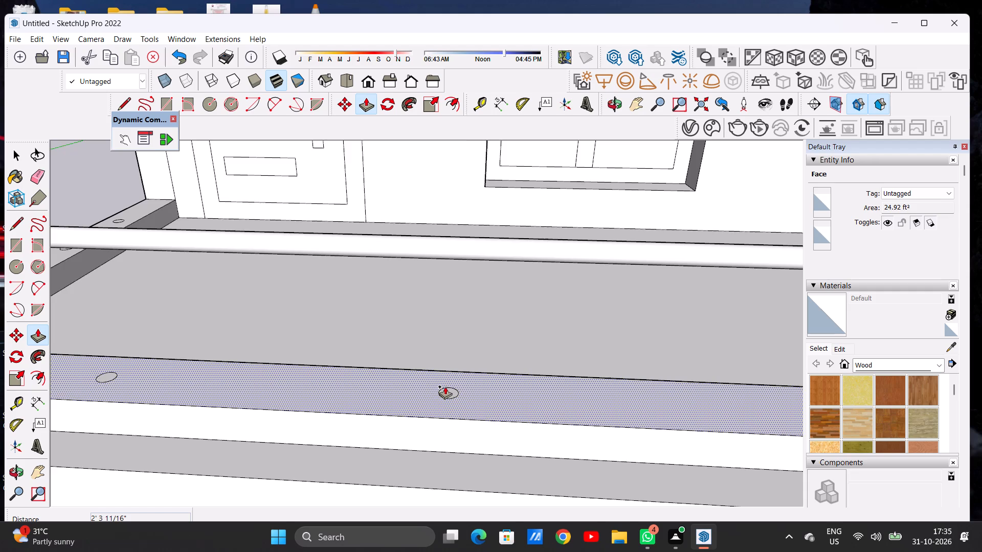
scroll(445, 386, "up", 5)
left_click(454, 395)
scroll(463, 324, "down", 2)
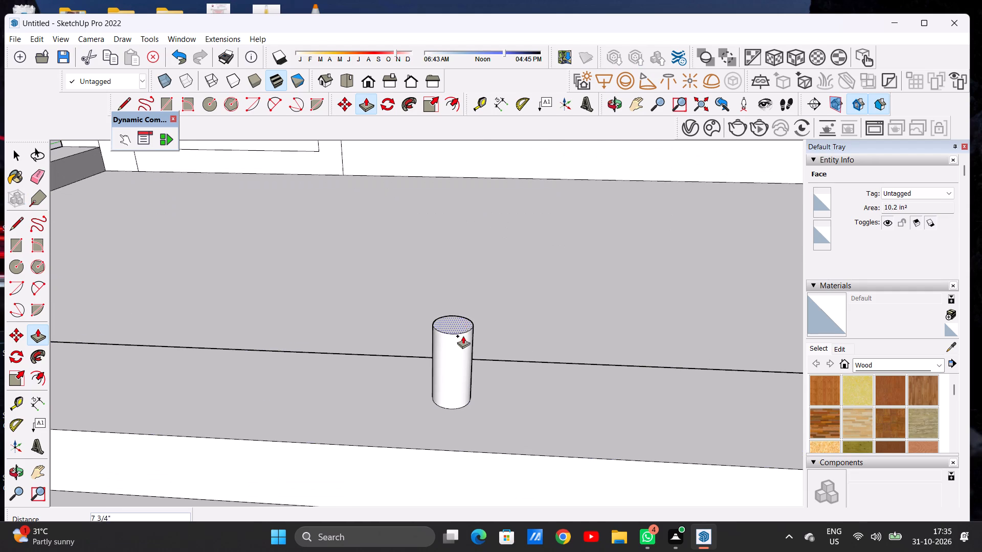
scroll(463, 336, "down", 15)
middle_click_drag(457, 287, 461, 245)
scroll(468, 249, "up", 2)
scroll(467, 249, "down", 1)
scroll(467, 249, "up", 5)
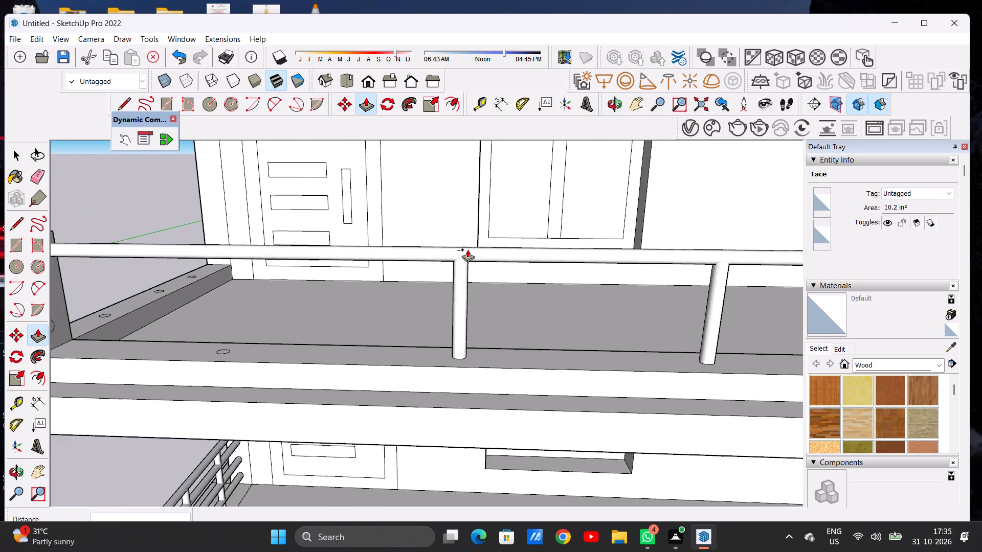
scroll(467, 249, "up", 3)
left_click(453, 257)
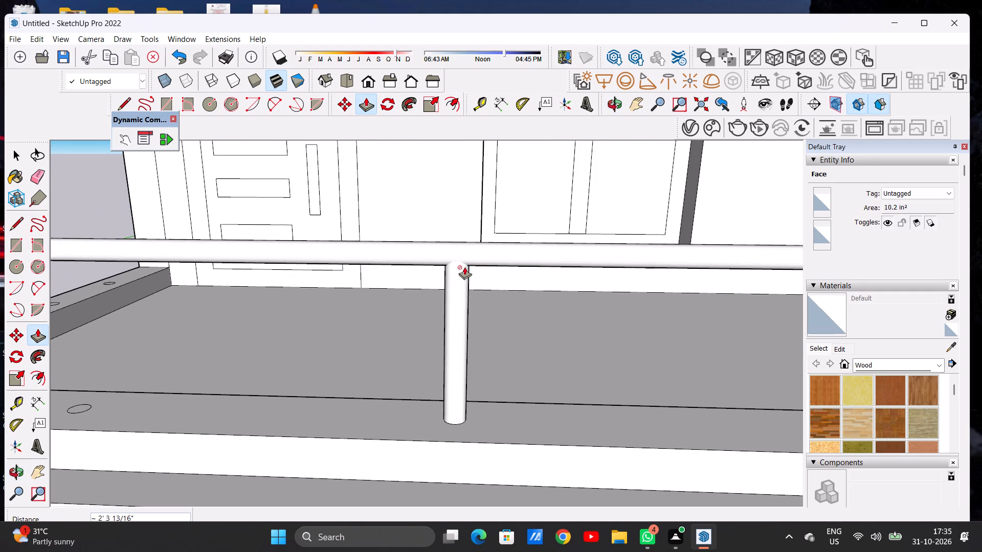
Push/Pull the front curb's baluster circle nearest the corner post up about 2' 3 3/16" into the top rail.
scroll(466, 268, "down", 14)
middle_click_drag(358, 324, 355, 389)
scroll(354, 376, "up", 9)
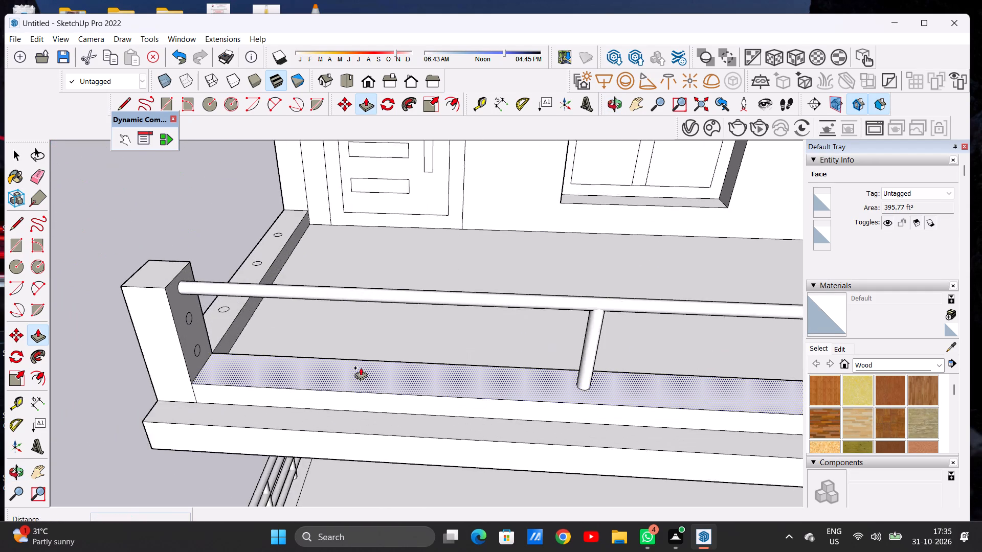
scroll(361, 367, "up", 11)
left_click(363, 384)
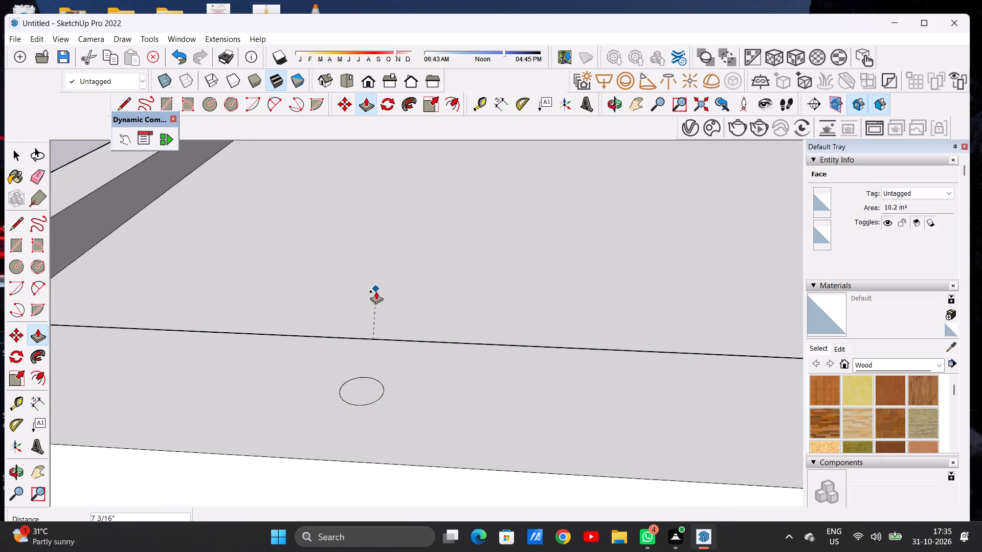
scroll(373, 304, "down", 18)
middle_click_drag(372, 275, 373, 244)
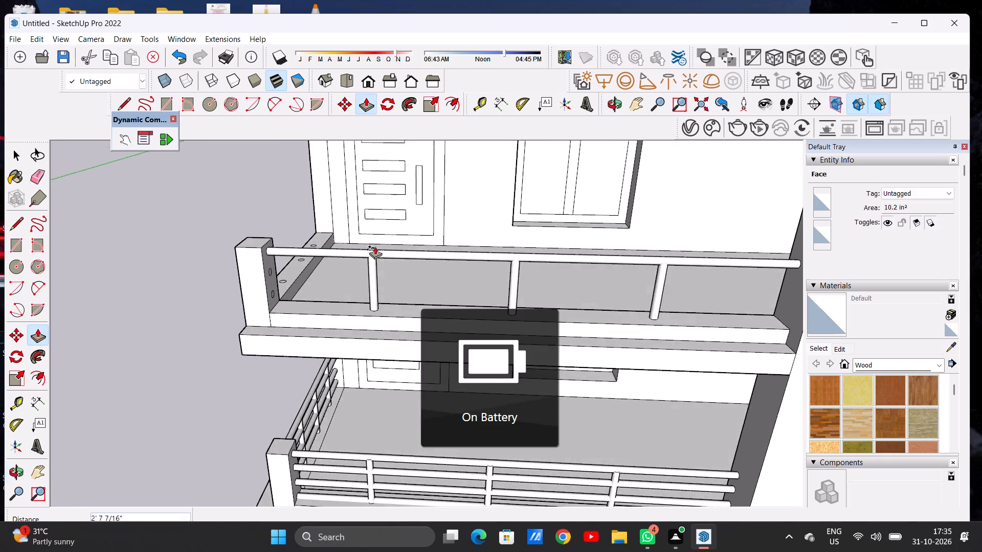
scroll(382, 254, "up", 9)
scroll(366, 259, "down", 1)
scroll(366, 259, "up", 2)
left_click(362, 251)
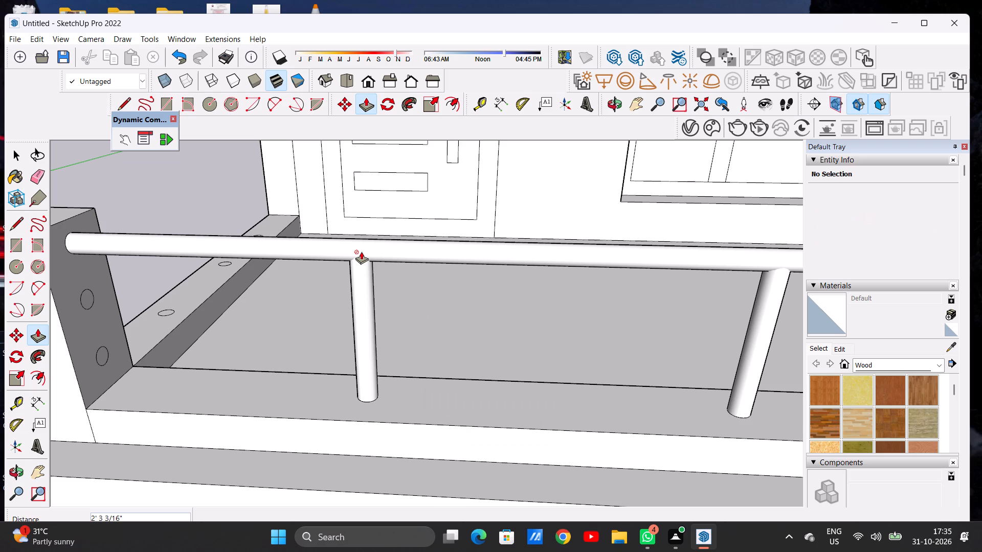
Push/Pull the middle front-facing rail circle from the corner post about 19' 7" to the wall at the balcony's far end.
scroll(361, 251, "down", 10)
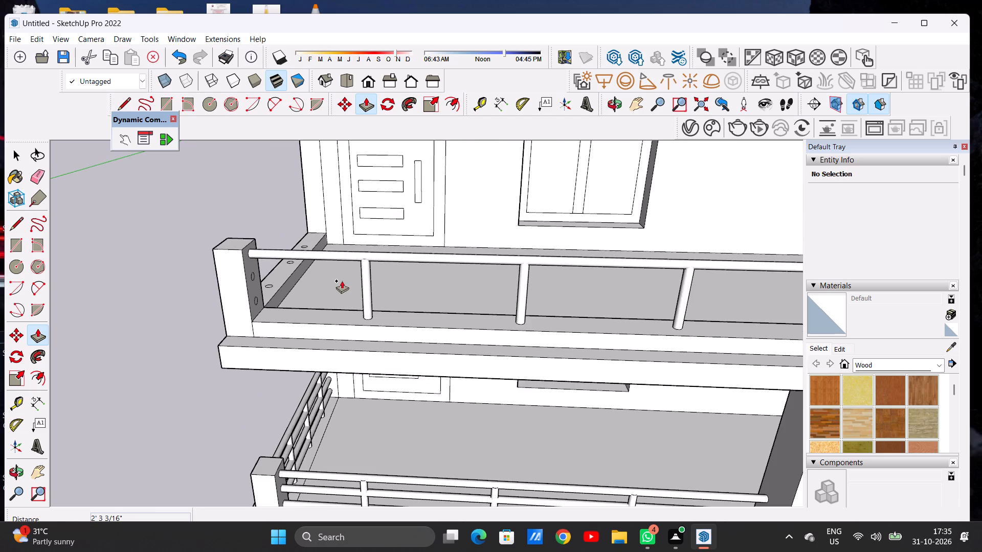
middle_click_drag(327, 281, 216, 265)
scroll(216, 235, "up", 17)
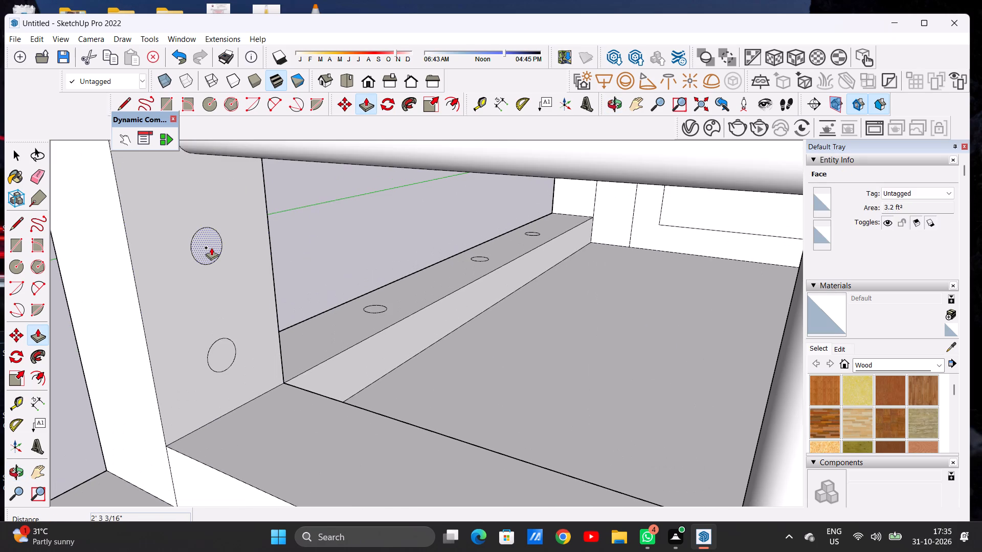
left_click(211, 247)
scroll(342, 283, "down", 12)
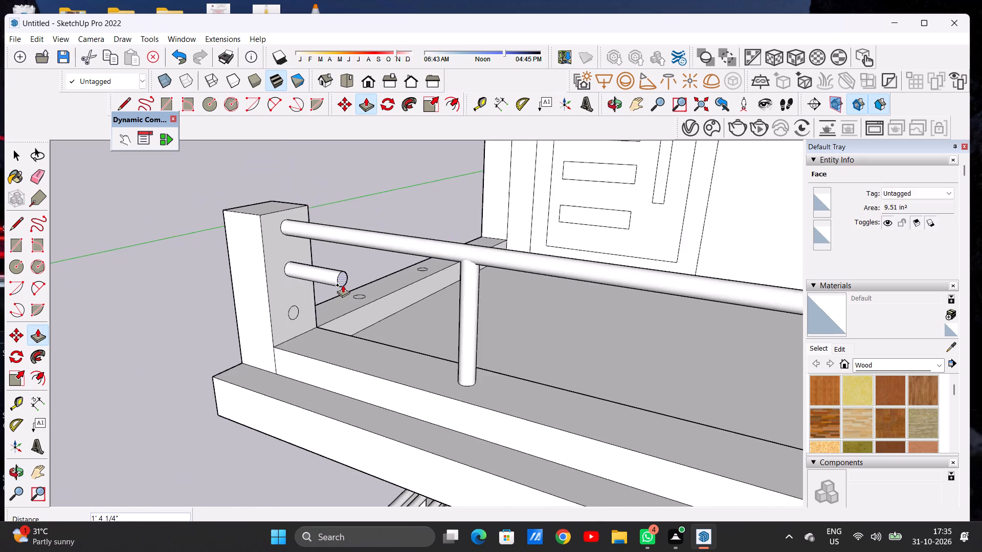
scroll(343, 285, "down", 15)
scroll(457, 298, "down", 6)
middle_click_drag(527, 317, 531, 317)
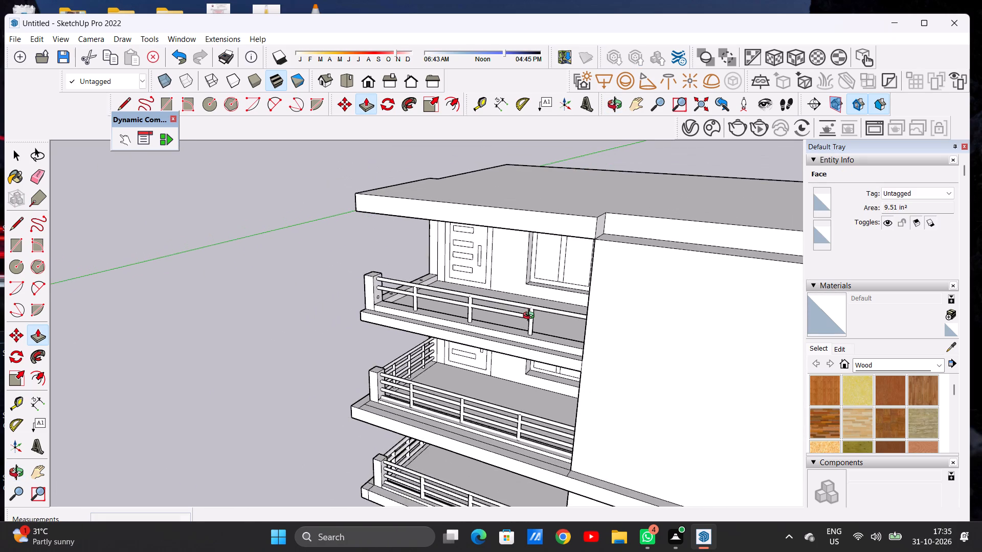
middle_click_drag(531, 317, 637, 298)
scroll(627, 290, "up", 5)
middle_click_drag(626, 291, 639, 289)
scroll(630, 281, "up", 2)
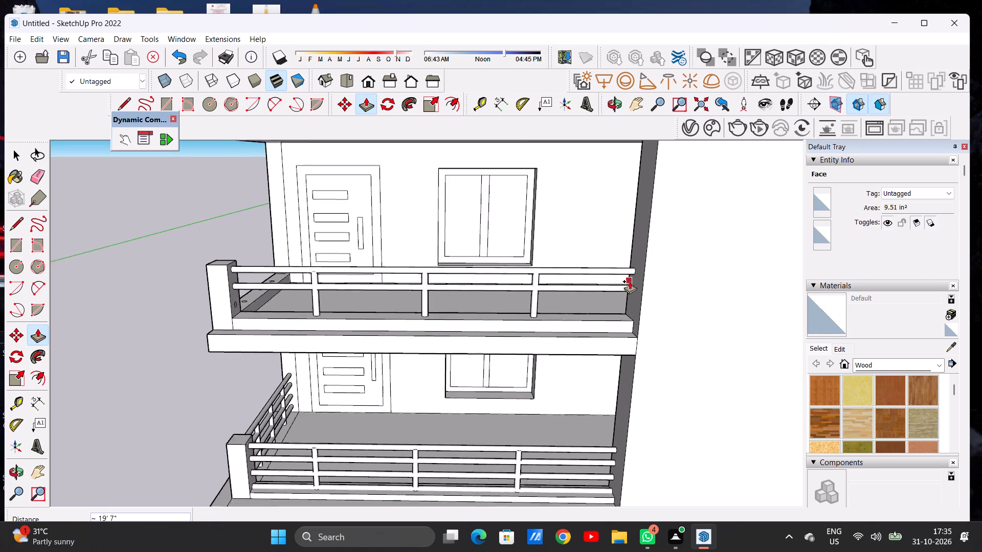
scroll(630, 281, "up", 16)
left_click(641, 261)
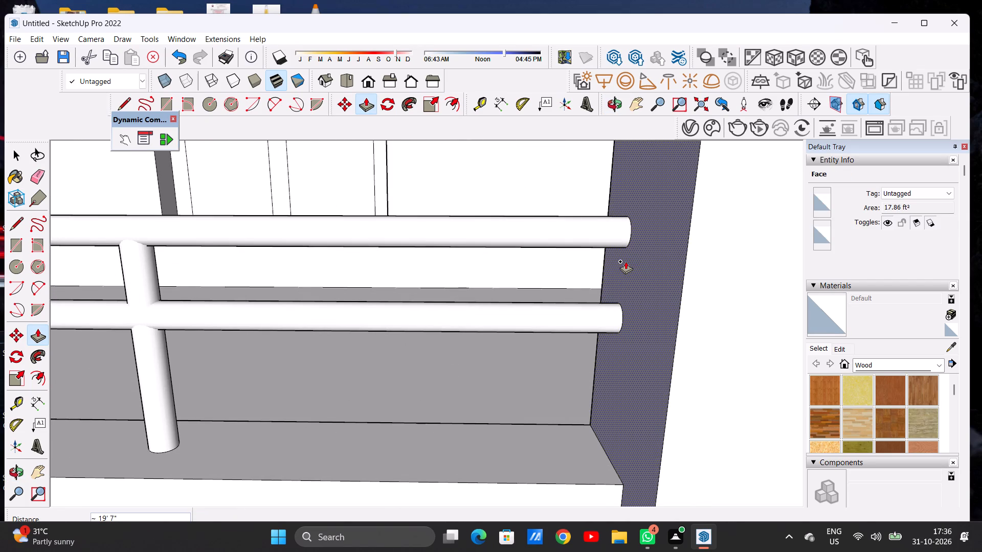
Push/Pull the lowest front-facing rail circle from the corner post about 19' 7" to the wall at the balcony's far end.
scroll(635, 269, "down", 20)
scroll(635, 269, "down", 4)
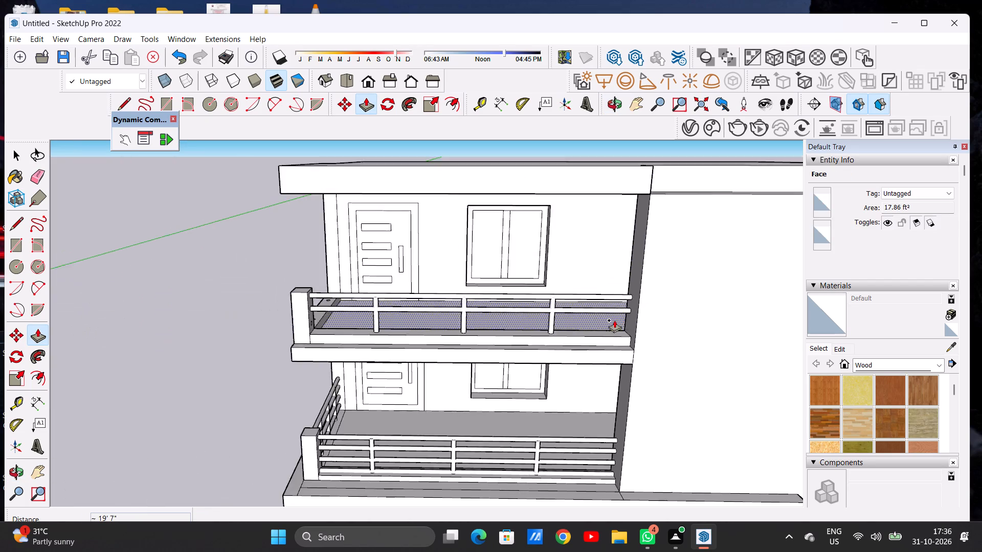
scroll(614, 320, "down", 2)
middle_click_drag(516, 316, 338, 319)
scroll(352, 314, "up", 10)
scroll(341, 310, "down", 1)
scroll(341, 310, "up", 3)
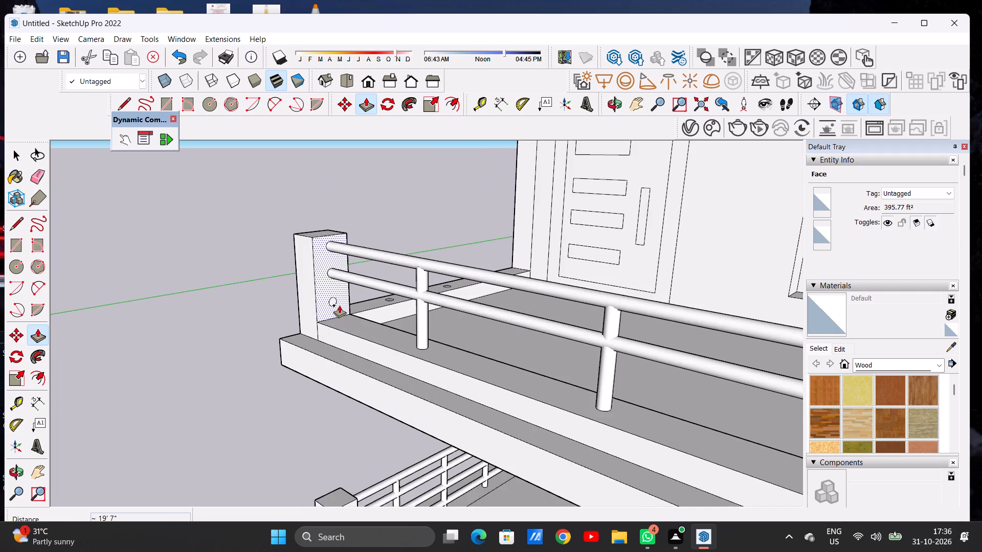
scroll(339, 305, "up", 14)
left_click(330, 297)
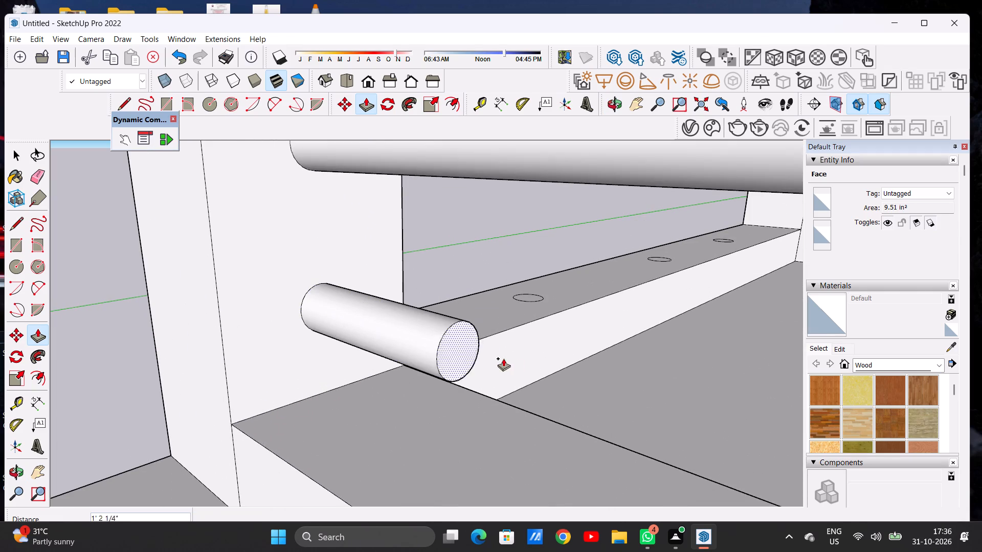
scroll(521, 361, "down", 20)
scroll(521, 361, "down", 3)
scroll(490, 317, "up", 1)
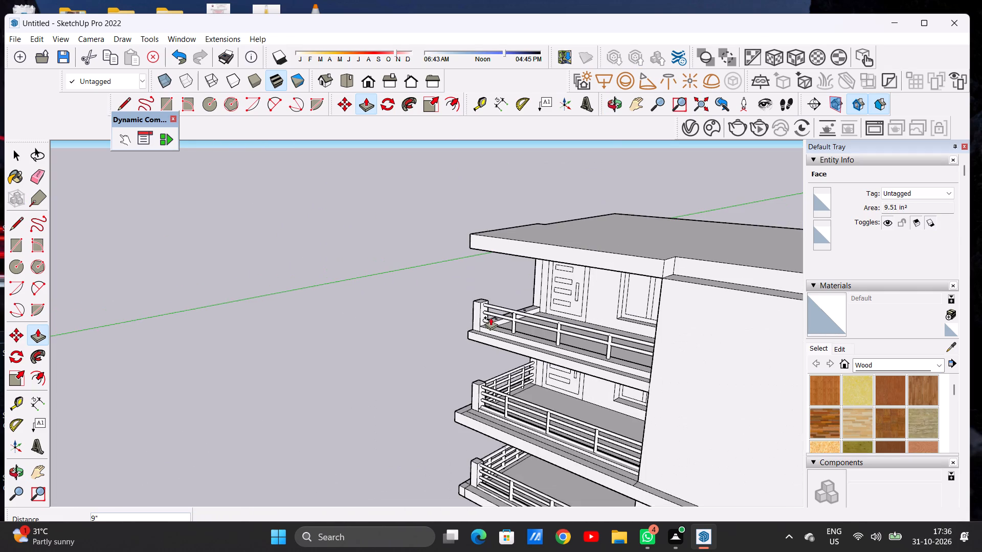
scroll(609, 338, "down", 6)
middle_click_drag(594, 337, 684, 334)
scroll(634, 324, "up", 5)
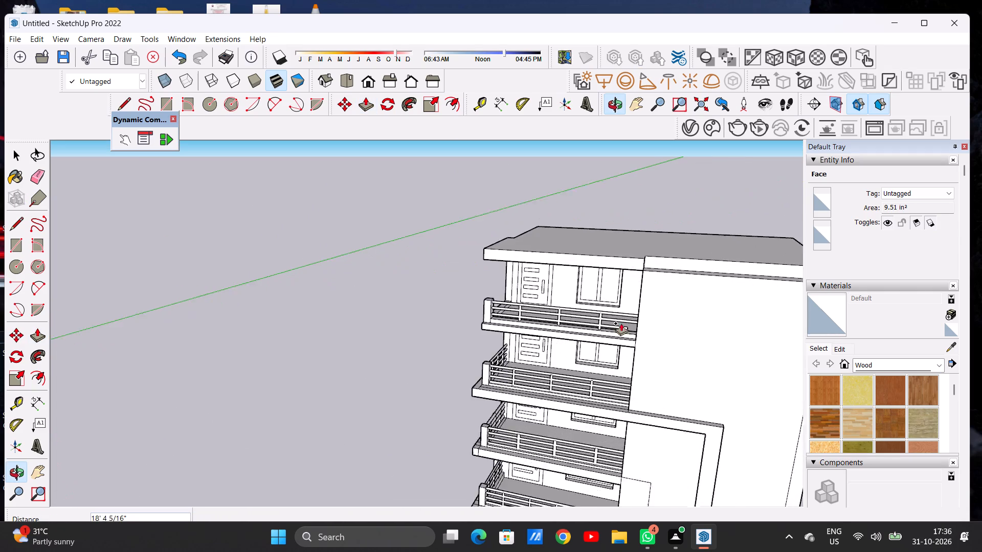
scroll(613, 323, "down", 1)
scroll(613, 323, "up", 2)
scroll(613, 323, "down", 1)
scroll(613, 323, "up", 1)
middle_click_drag(583, 312, 757, 302)
scroll(644, 293, "up", 6)
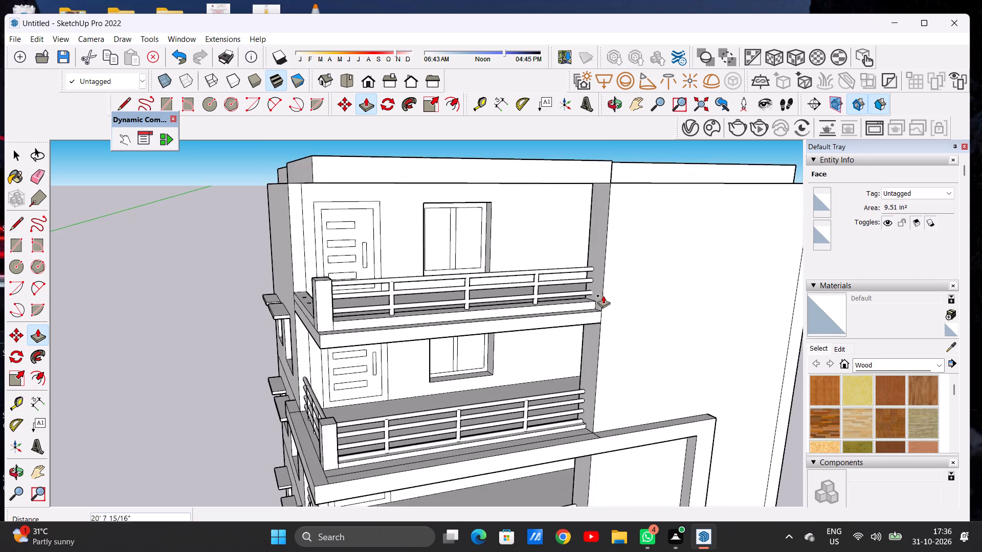
scroll(602, 293, "up", 12)
scroll(589, 294, "down", 1)
scroll(589, 295, "up", 7)
left_click(605, 274)
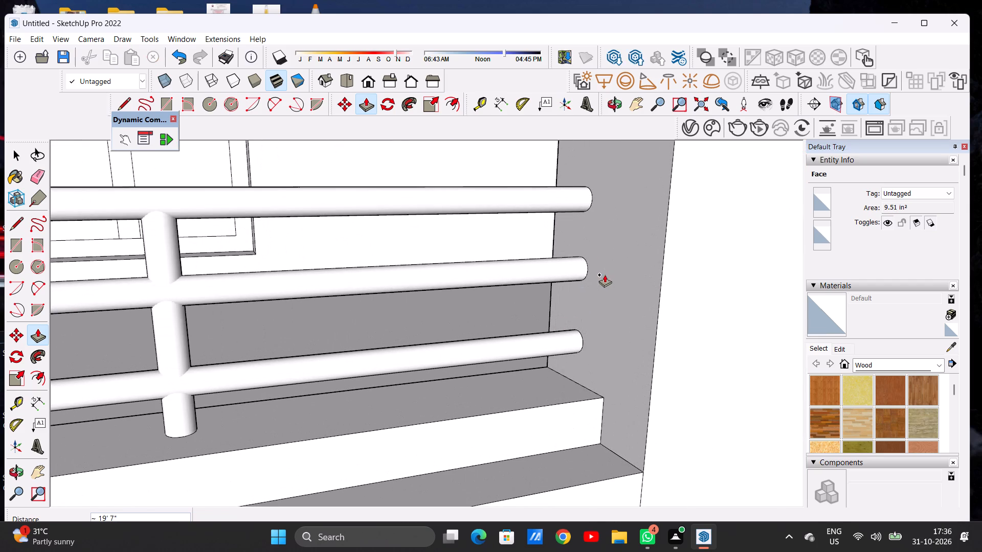
Push/Pull the lowest side-facing rail circle from the corner post about 10' 3/16" to the building wall.
scroll(609, 290, "down", 14)
scroll(609, 294, "up", 1)
scroll(608, 295, "down", 7)
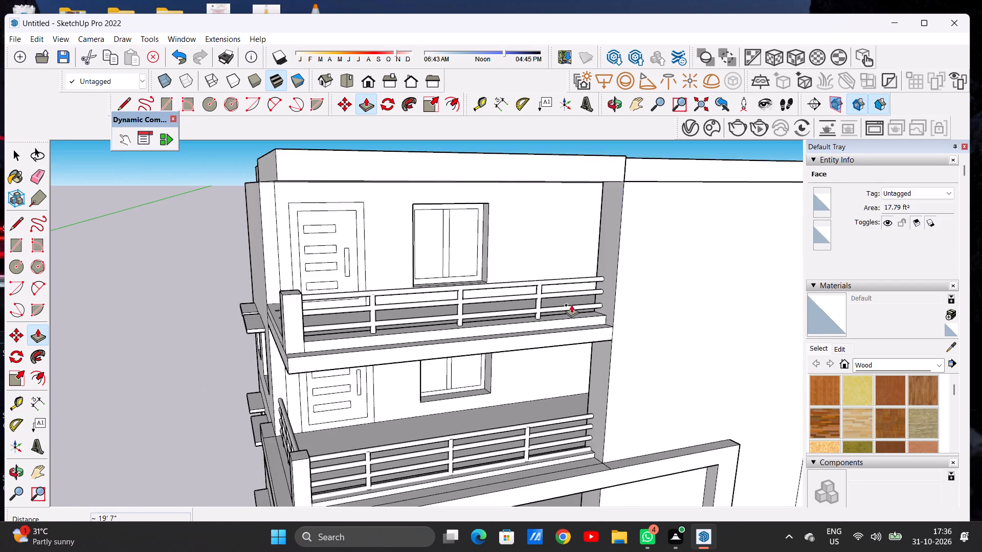
scroll(544, 311, "down", 3)
middle_click_drag(482, 321, 728, 317)
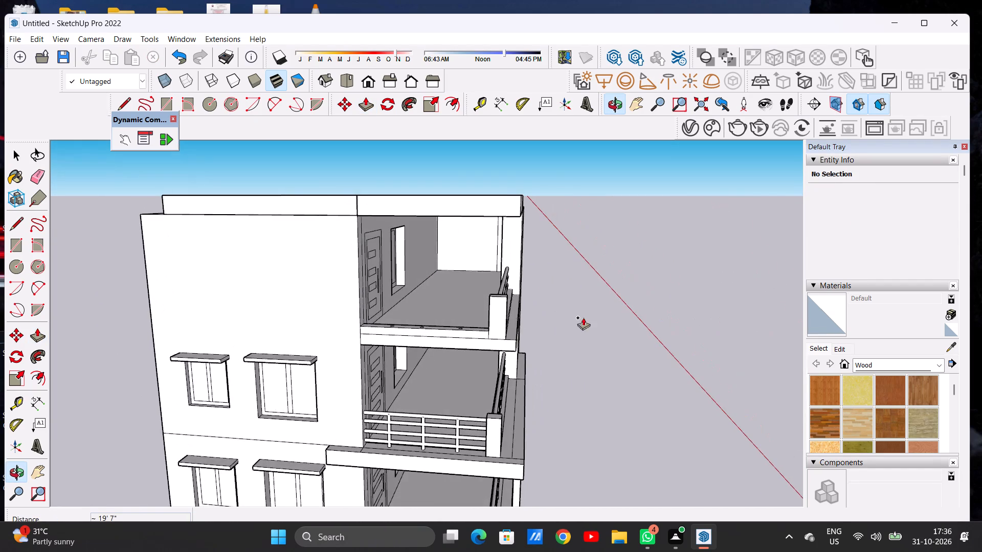
scroll(448, 320, "up", 6)
middle_click_drag(452, 321, 635, 356)
scroll(650, 310, "up", 4)
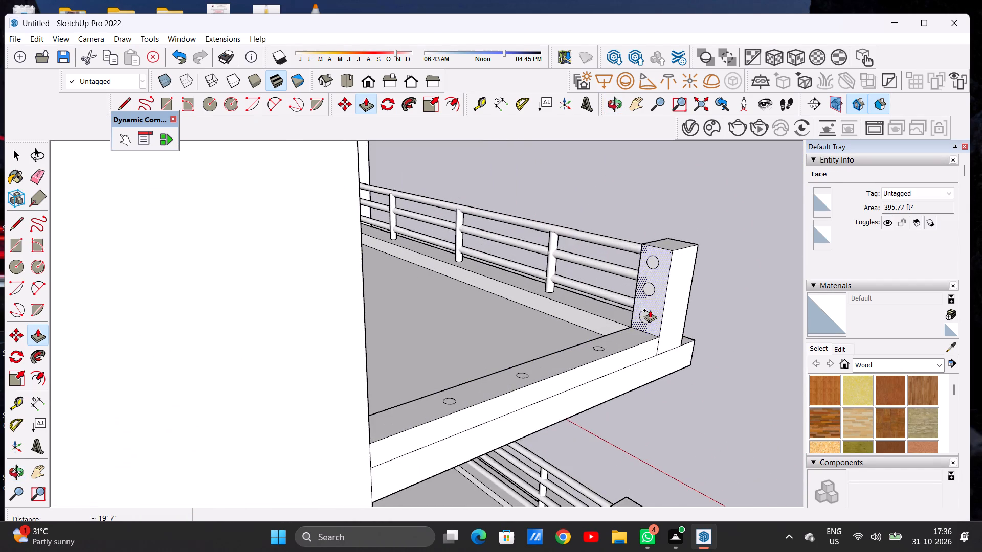
scroll(650, 310, "up", 6)
left_click(640, 310)
scroll(506, 354, "down", 8)
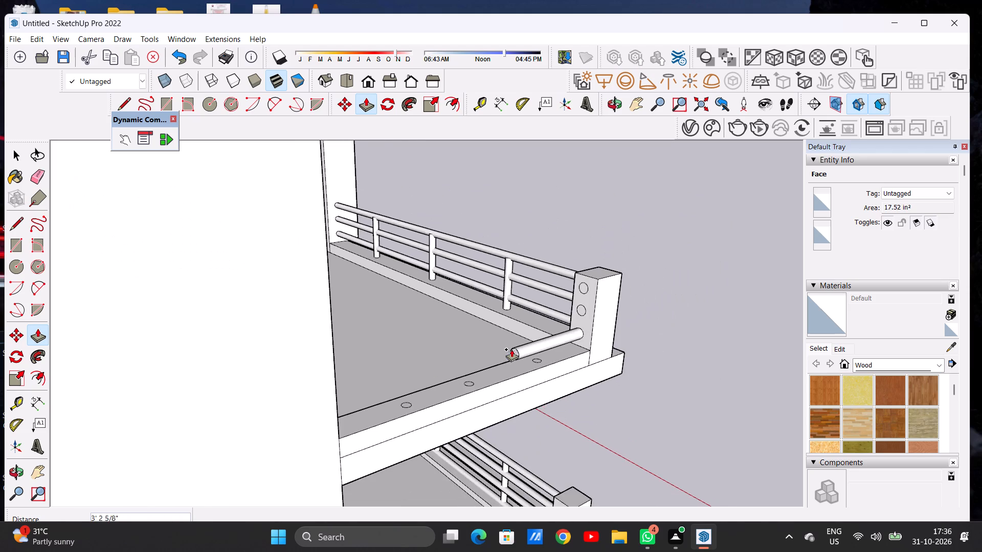
middle_click_drag(409, 365, 275, 356)
scroll(171, 334, "up", 6)
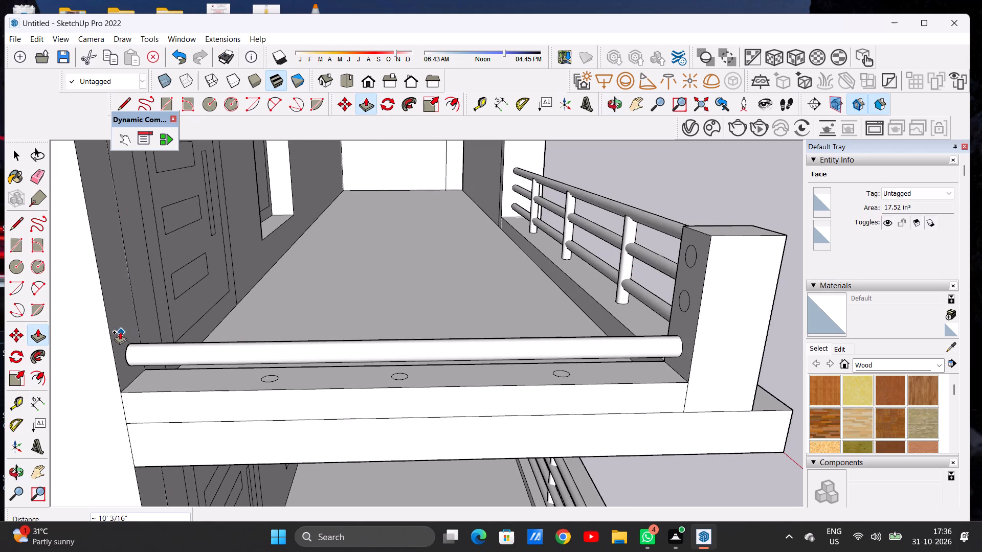
left_click(116, 309)
Push/Pull the uppermost side-facing rail circle from the corner post about 10' 3/16" to the building wall.
scroll(362, 393, "down", 5)
middle_click_drag(468, 380, 551, 378)
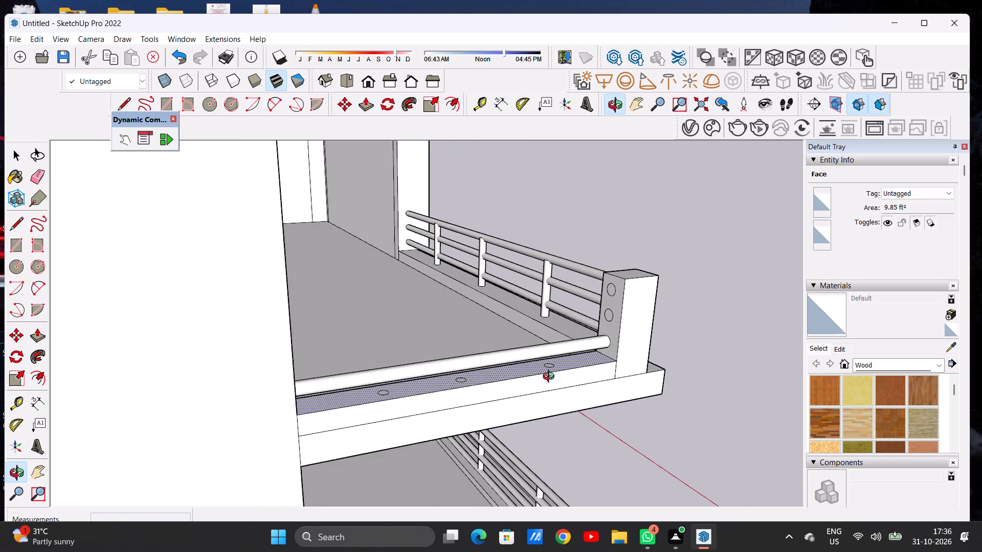
middle_click_drag(551, 378, 551, 379)
scroll(608, 293, "up", 5)
left_click(612, 289)
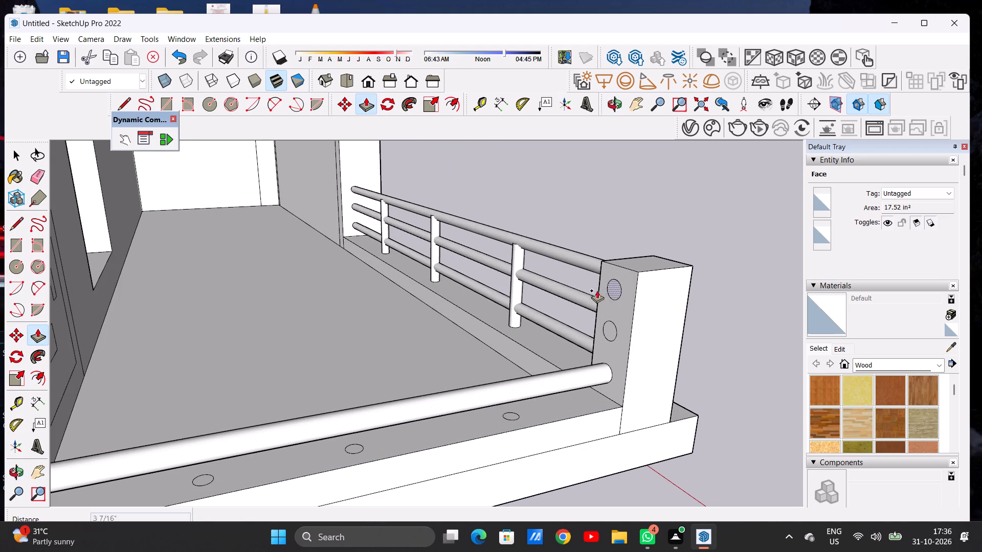
scroll(449, 333, "down", 9)
middle_click_drag(348, 324, 306, 312)
scroll(306, 311, "up", 6)
middle_click_drag(290, 312, 213, 312)
scroll(324, 316, "down", 10)
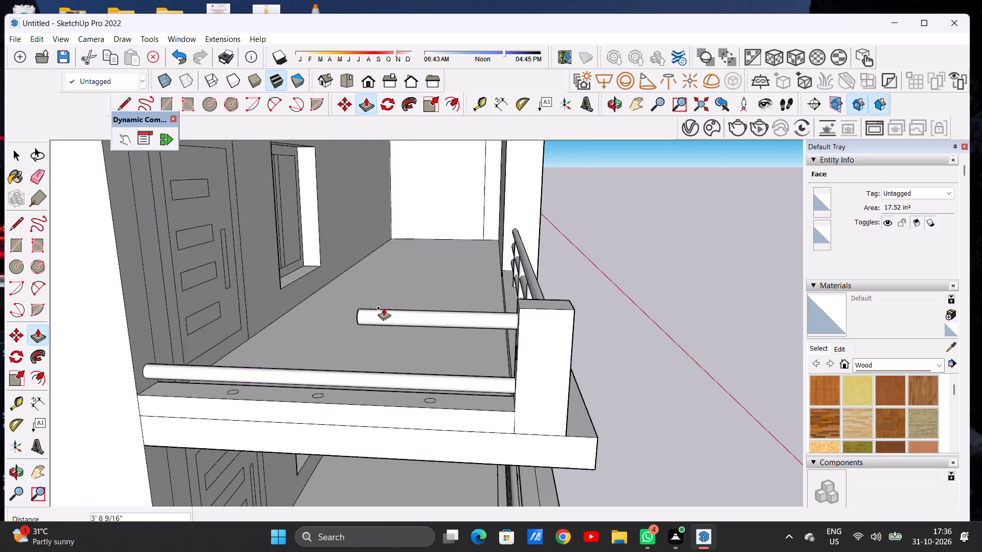
scroll(384, 308, "down", 1)
scroll(219, 302, "up", 5)
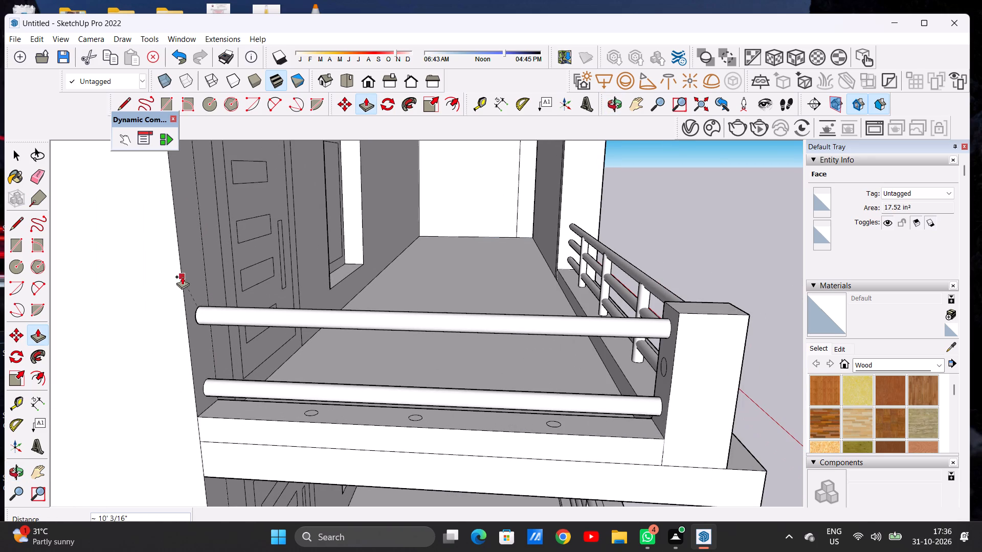
left_click(189, 274)
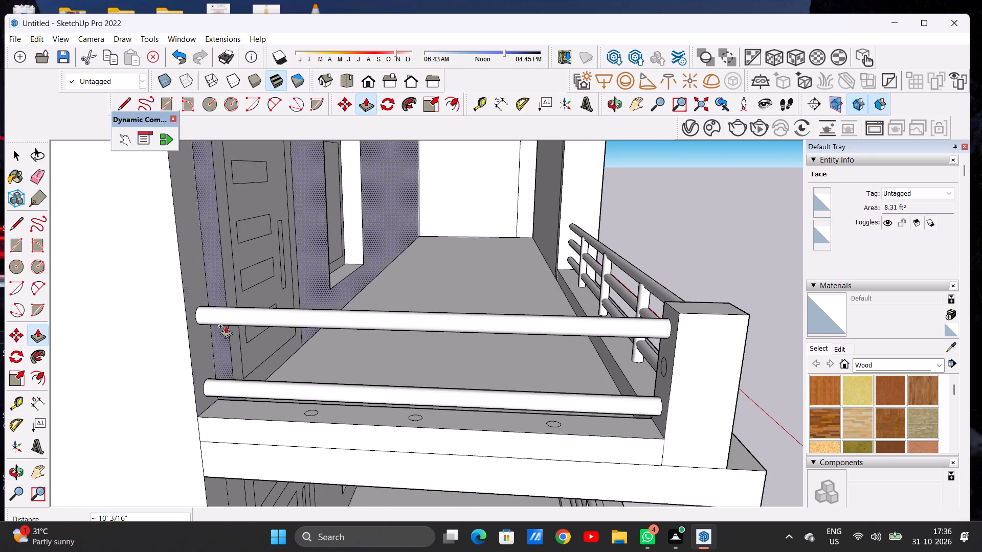
Push/Pull the side baluster circle nearest the building wall up about 2' 1" into the uppermost side rail.
scroll(320, 400, "up", 3)
scroll(301, 411, "down", 1)
scroll(301, 411, "up", 10)
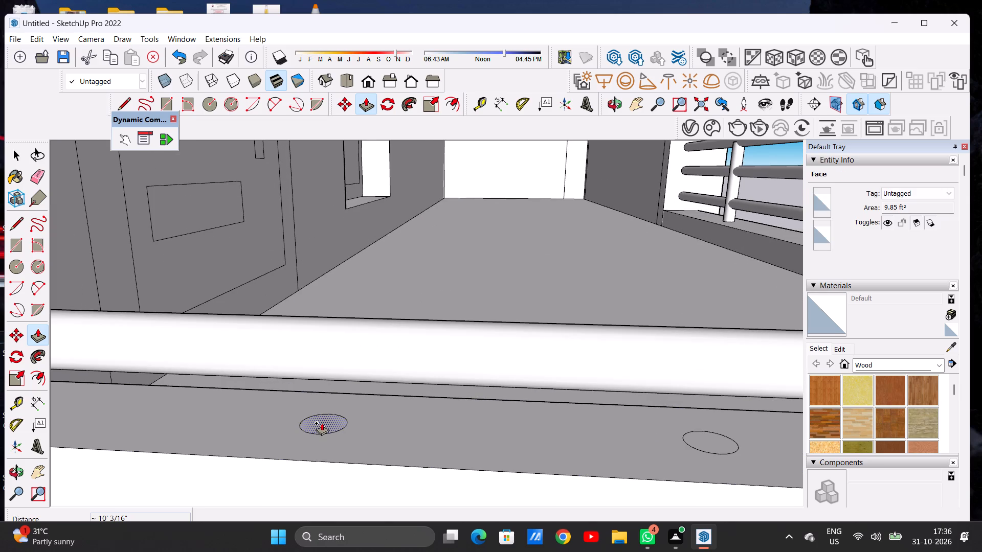
left_click(322, 423)
scroll(343, 308, "down", 2)
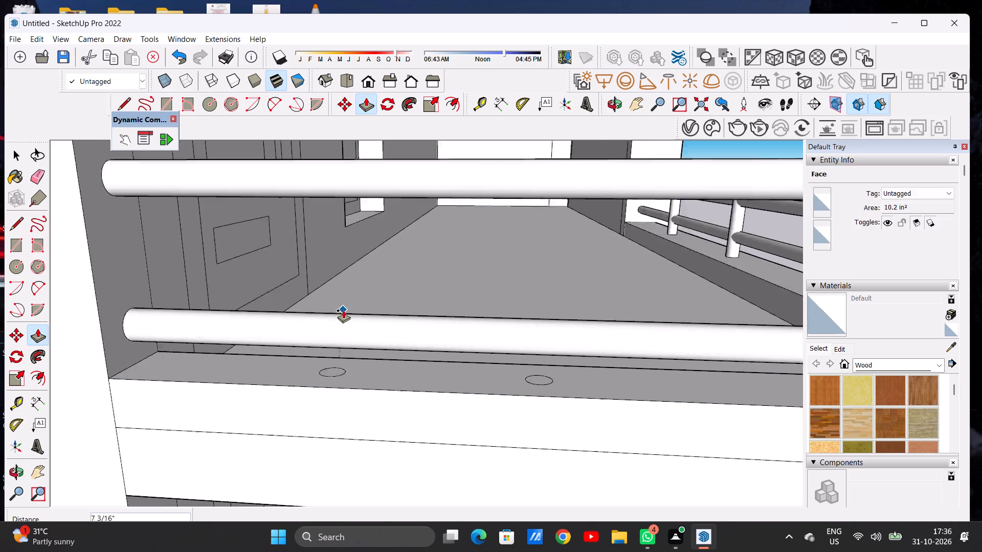
scroll(343, 310, "down", 14)
scroll(345, 275, "up", 8)
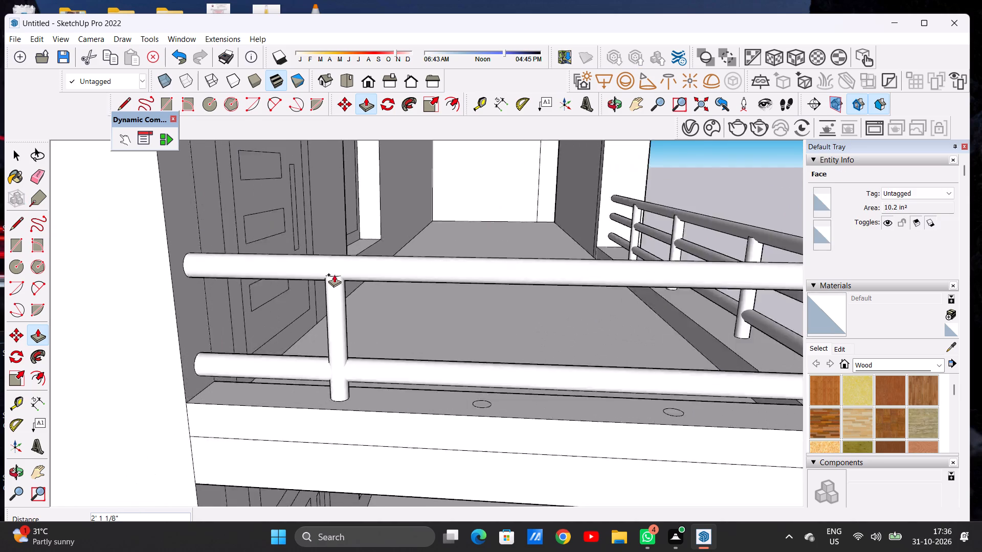
scroll(334, 274, "up", 1)
left_click(337, 276)
Push/Pull the middle side-facing rail circle from the corner post about 10' 3/16" to the building wall.
scroll(356, 292, "down", 3)
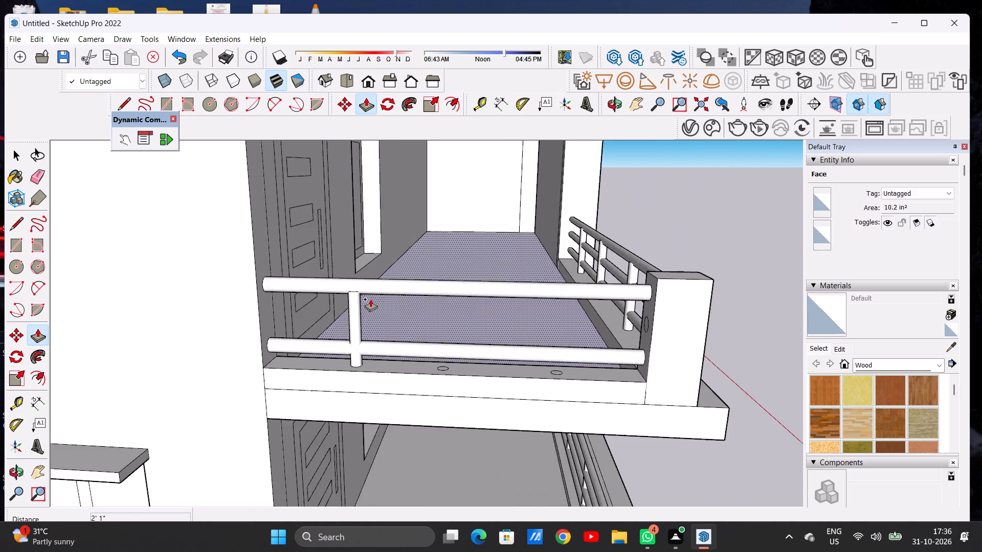
scroll(370, 299, "down", 8)
middle_click_drag(520, 322, 576, 315)
scroll(581, 288, "up", 13)
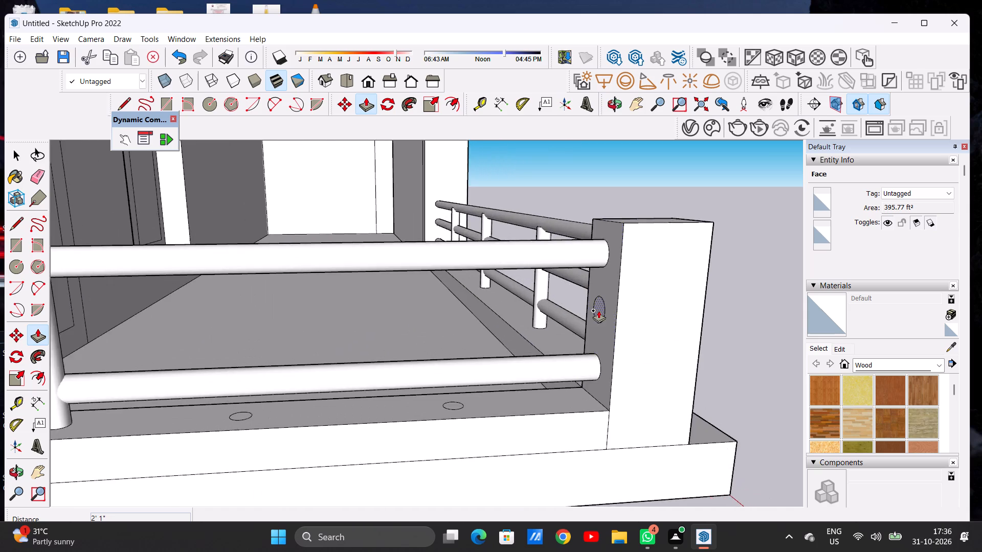
scroll(598, 310, "up", 3)
left_click(600, 305)
scroll(530, 305, "down", 7)
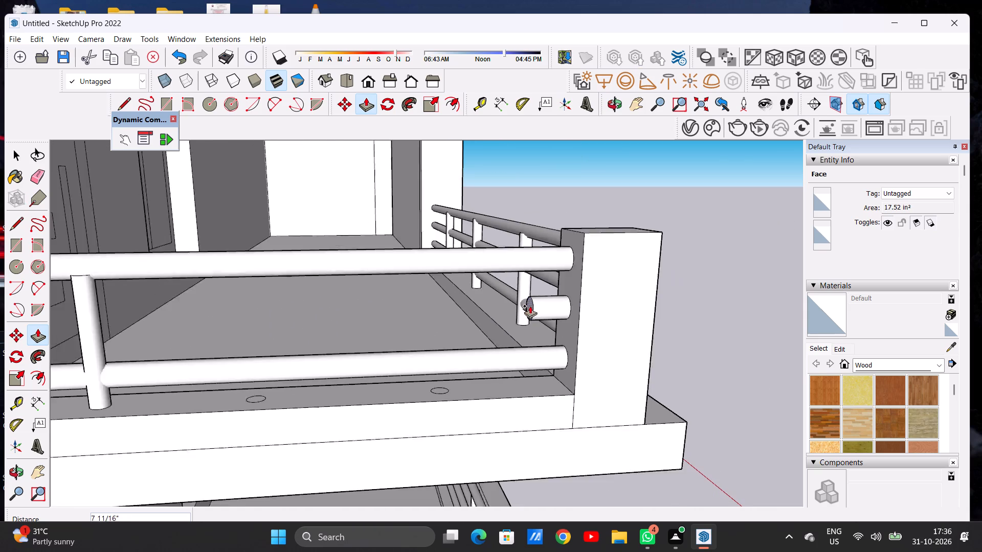
scroll(530, 306, "down", 5)
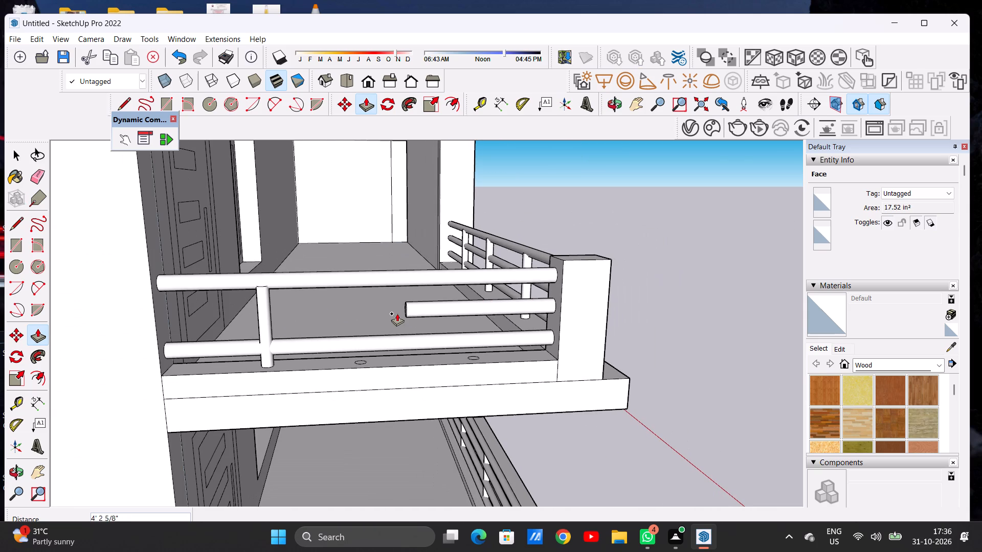
scroll(161, 311, "up", 2)
scroll(161, 311, "down", 1)
scroll(161, 311, "up", 3)
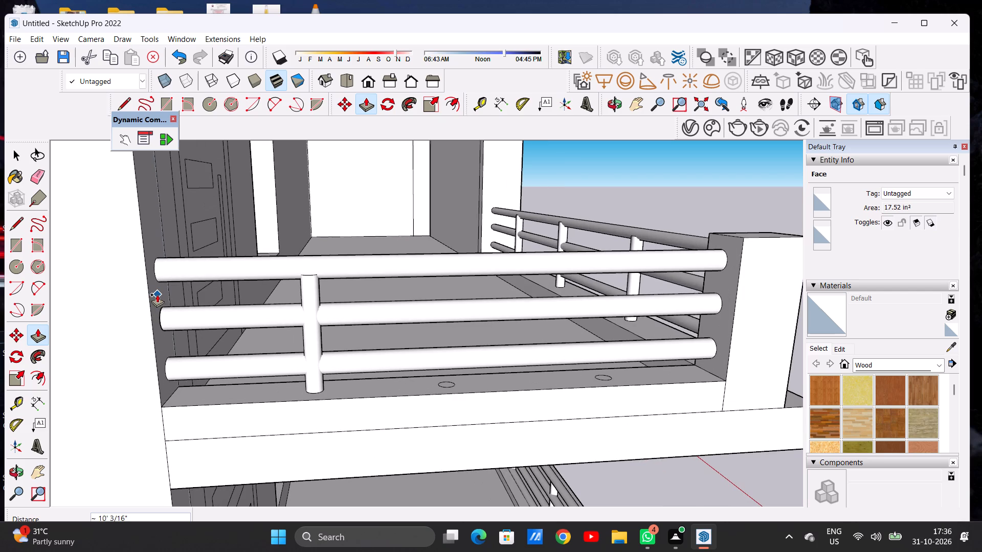
left_click(155, 291)
Push/Pull the middle side baluster circle up about 2' 1 5/16" into the uppermost side rail.
middle_click_drag(483, 401, 483, 402)
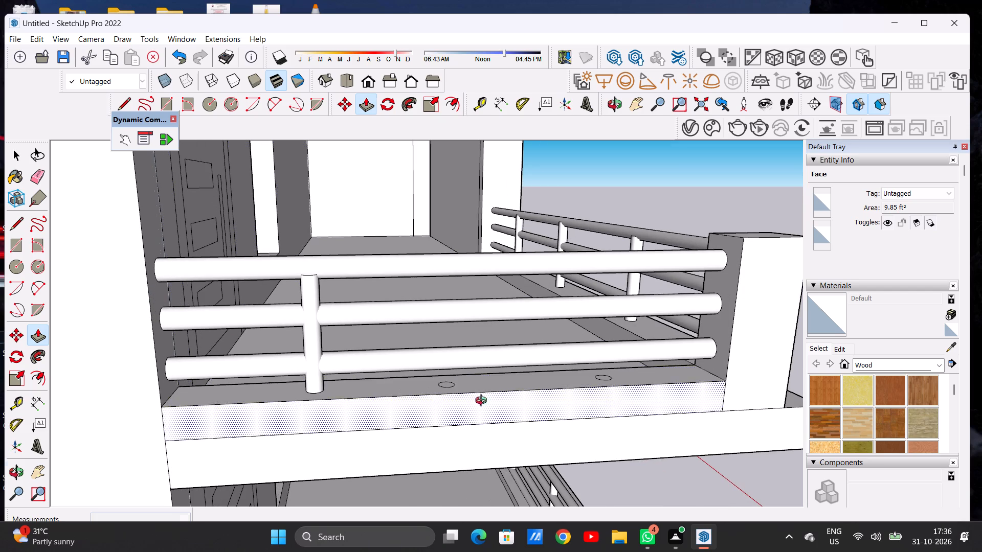
middle_click_drag(483, 402, 465, 448)
scroll(451, 409, "up", 2)
scroll(449, 405, "down", 1)
scroll(449, 403, "up", 7)
scroll(431, 384, "down", 1)
left_click(439, 387)
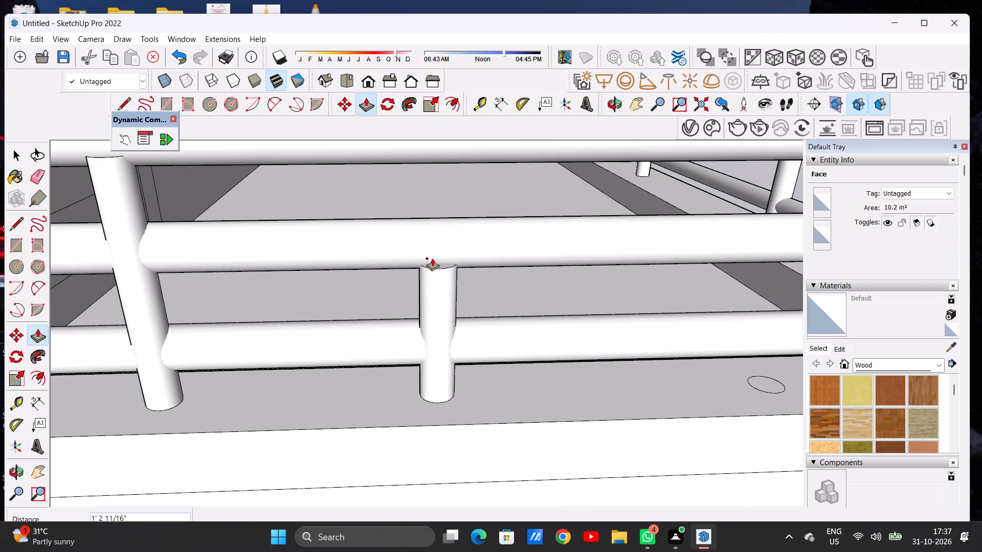
scroll(431, 265, "down", 18)
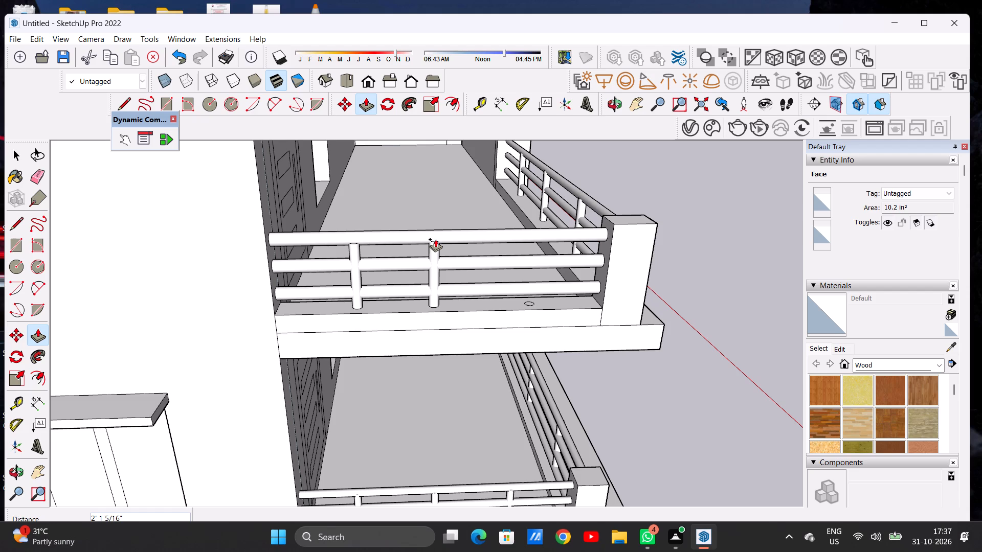
left_click(435, 239)
Push/Pull the side baluster circle nearest the corner post up about 2' 1 7/8" into the uppermost side rail.
middle_click_drag(439, 260, 435, 228)
scroll(525, 277, "up", 3)
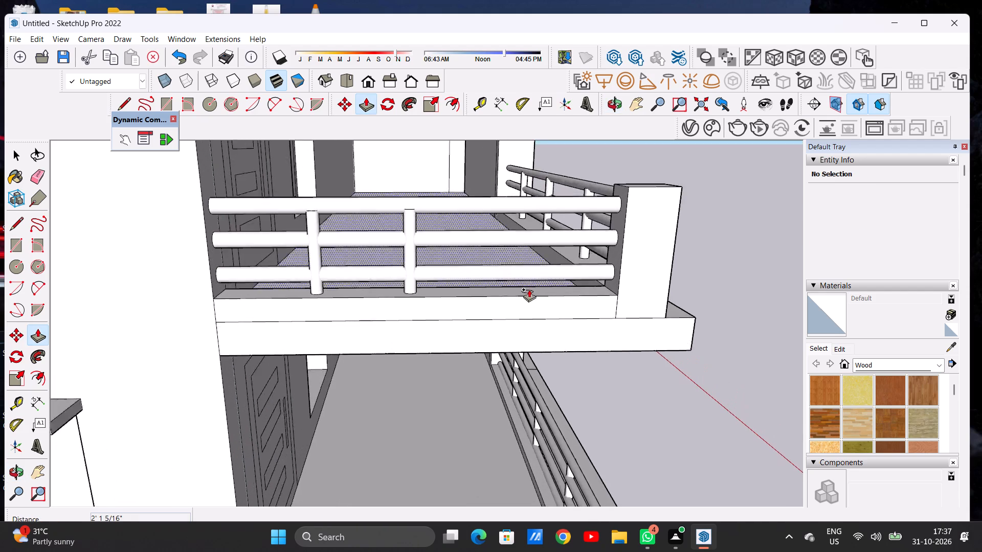
scroll(529, 289, "up", 2)
middle_click_drag(528, 287, 525, 335)
scroll(528, 323, "up", 9)
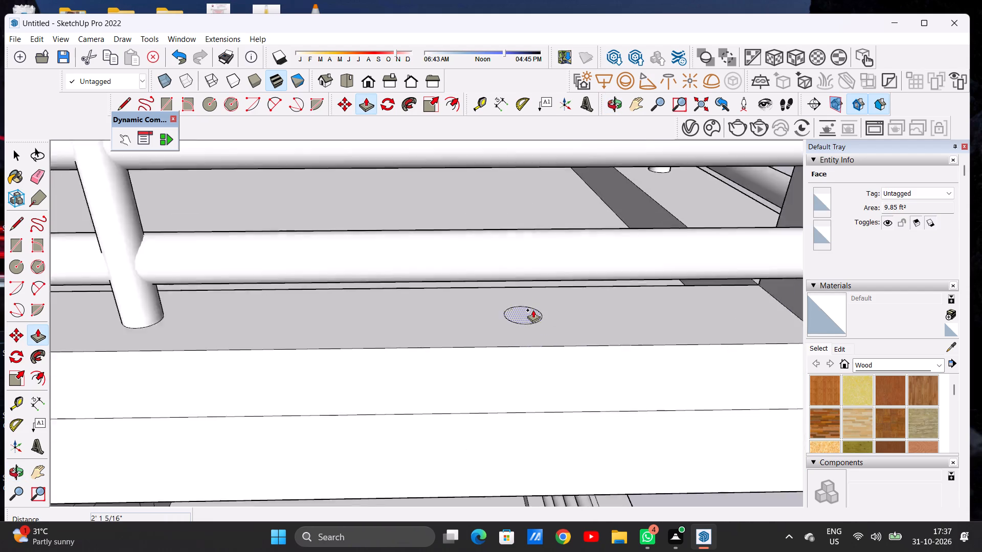
scroll(533, 310, "up", 3)
left_click(528, 310)
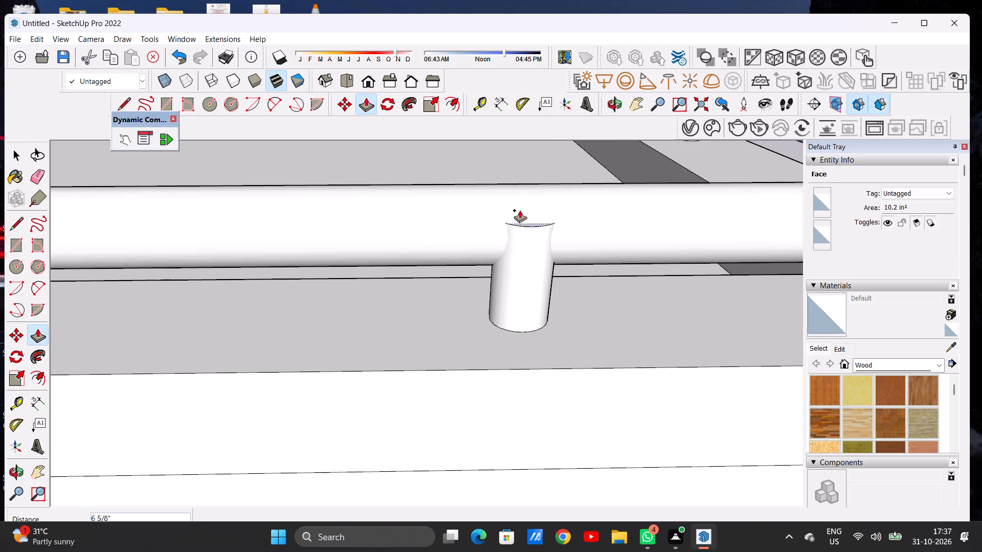
scroll(520, 212, "down", 20)
scroll(520, 212, "down", 6)
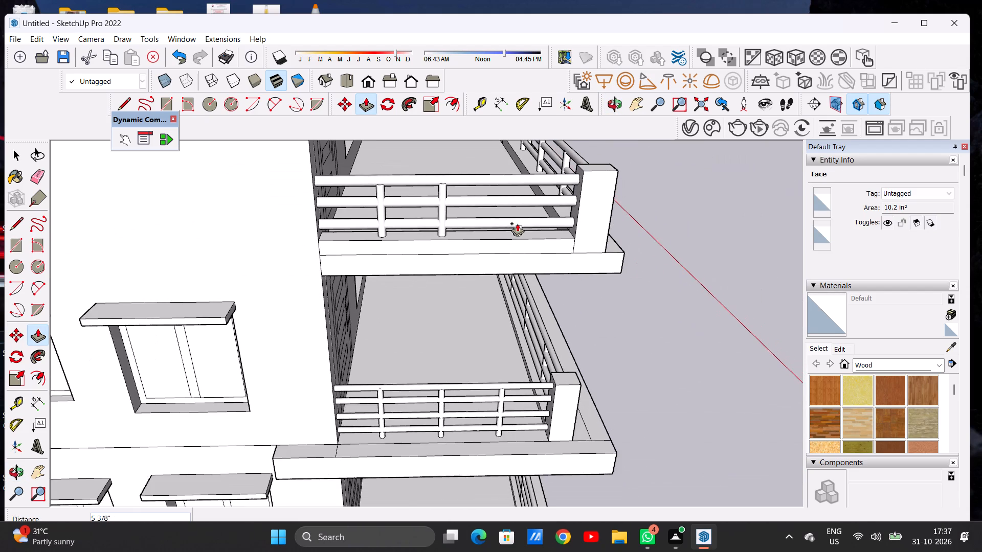
scroll(519, 180, "up", 5)
middle_click_drag(531, 191, 526, 165)
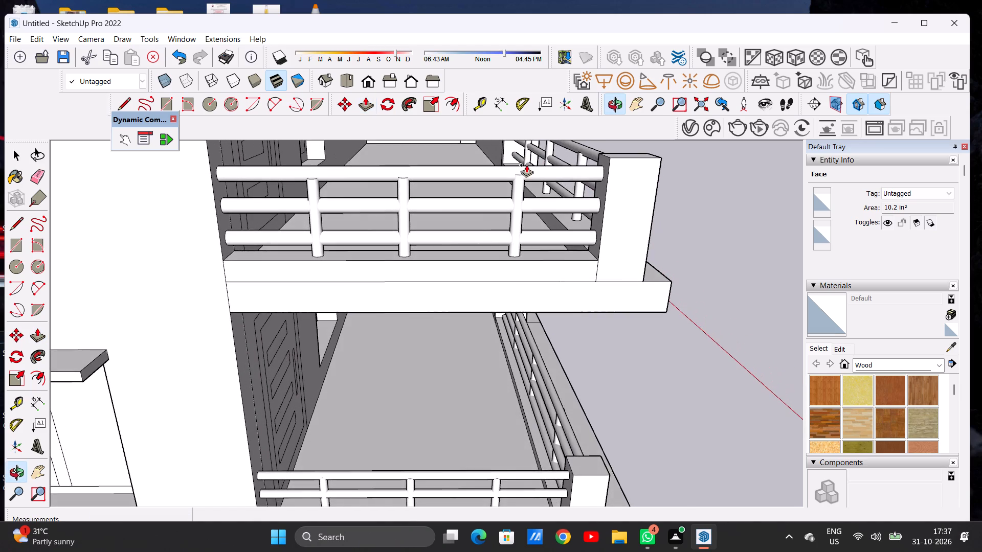
scroll(524, 164, "up", 7)
left_click(517, 182)
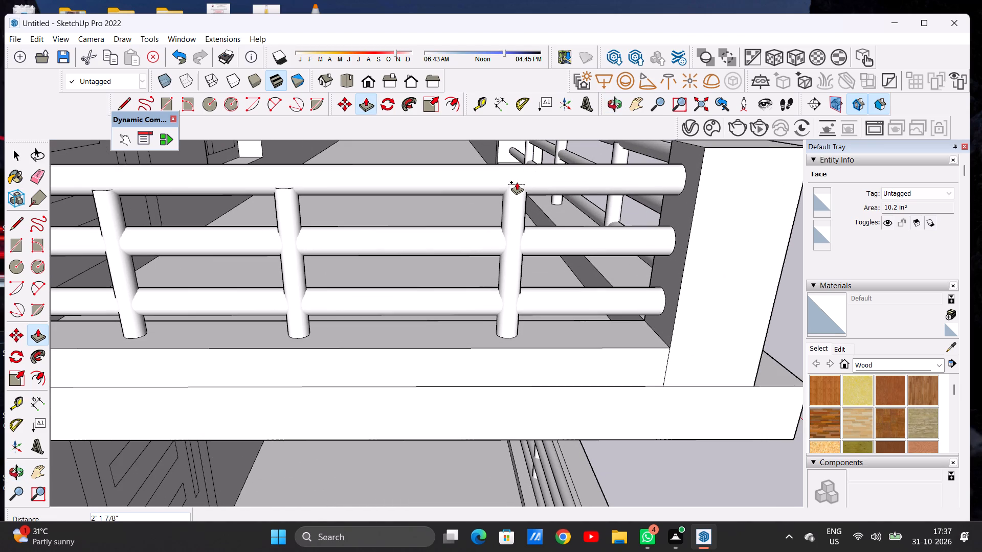
key("space")
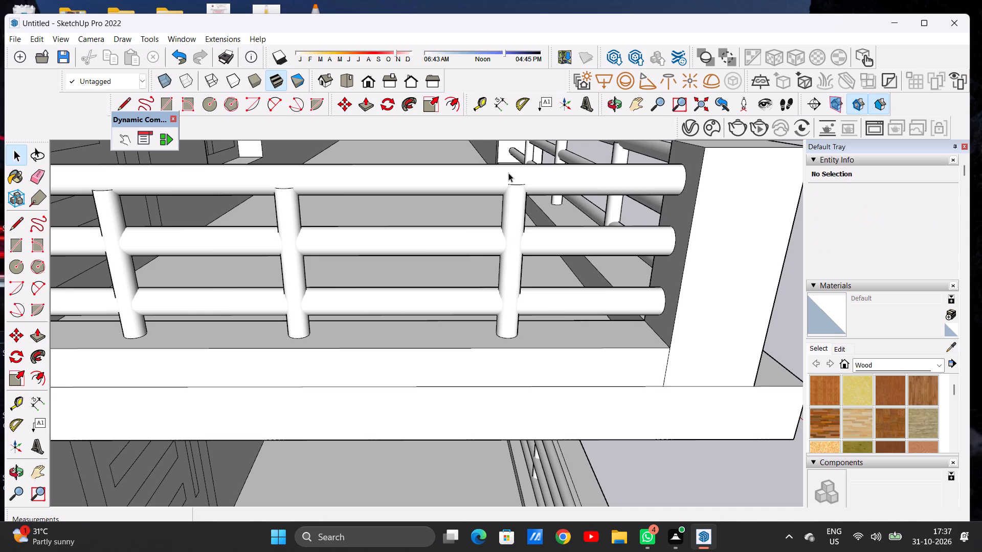
Examine the front and side balcony railings on all storeys, comparing the top storey with those below.
scroll(506, 240, "down", 7)
scroll(509, 236, "down", 14)
middle_click_drag(499, 274, 499, 264)
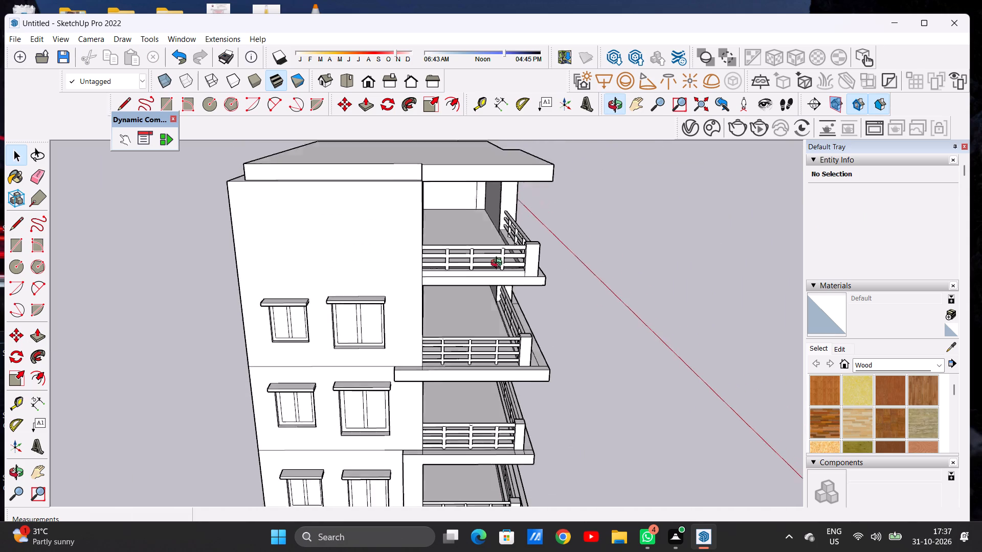
middle_click_drag(499, 264, 498, 245)
scroll(516, 244, "up", 12)
middle_click_drag(529, 257, 442, 260)
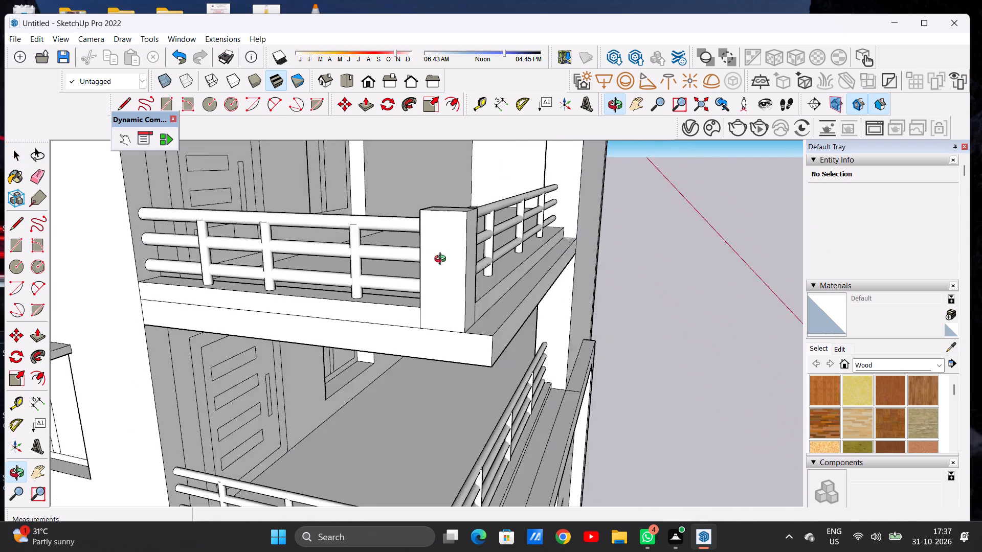
middle_click_drag(442, 260, 373, 261)
middle_click_drag(490, 268, 396, 268)
scroll(455, 282, "down", 8)
scroll(449, 283, "up", 1)
scroll(449, 283, "down", 1)
scroll(450, 283, "up", 1)
scroll(451, 283, "down", 2)
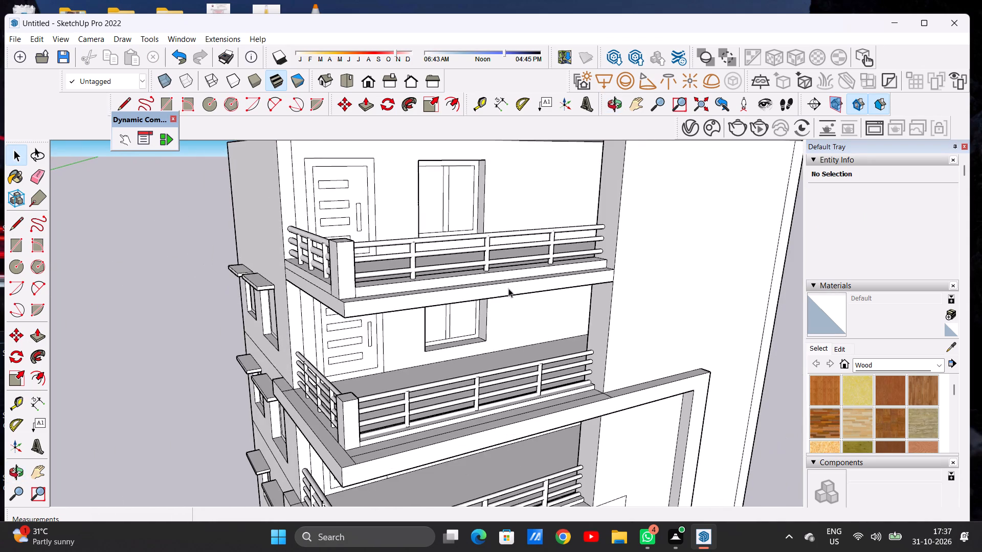
middle_click_drag(504, 289, 398, 266)
scroll(435, 297, "down", 4)
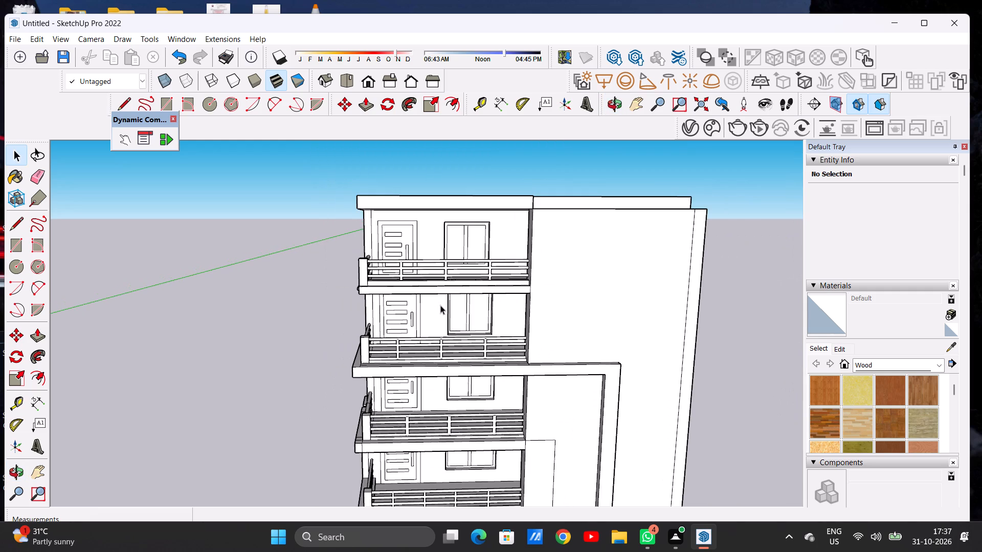
scroll(429, 277, "up", 1)
scroll(429, 277, "down", 1)
scroll(429, 277, "up", 16)
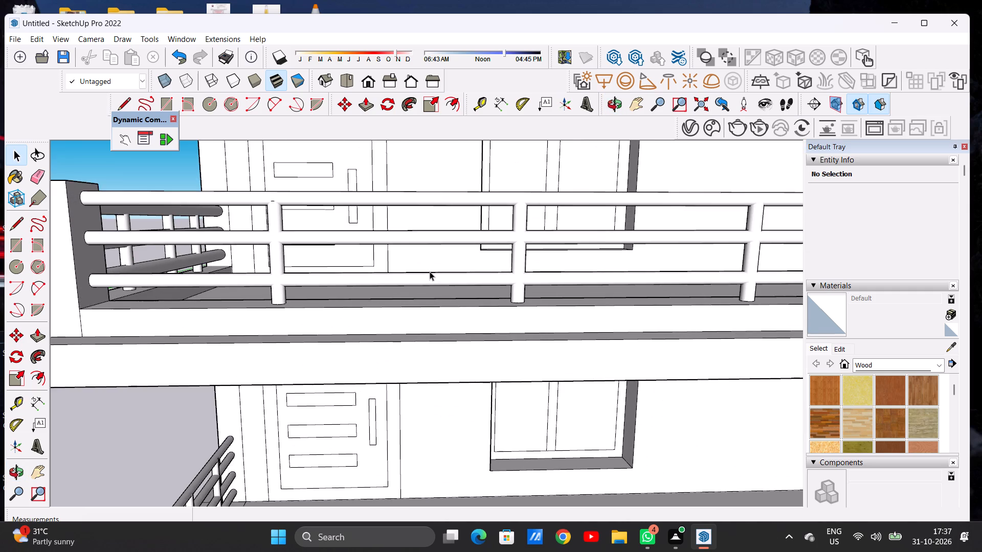
scroll(437, 273, "down", 10)
middle_click_drag(409, 265, 493, 262)
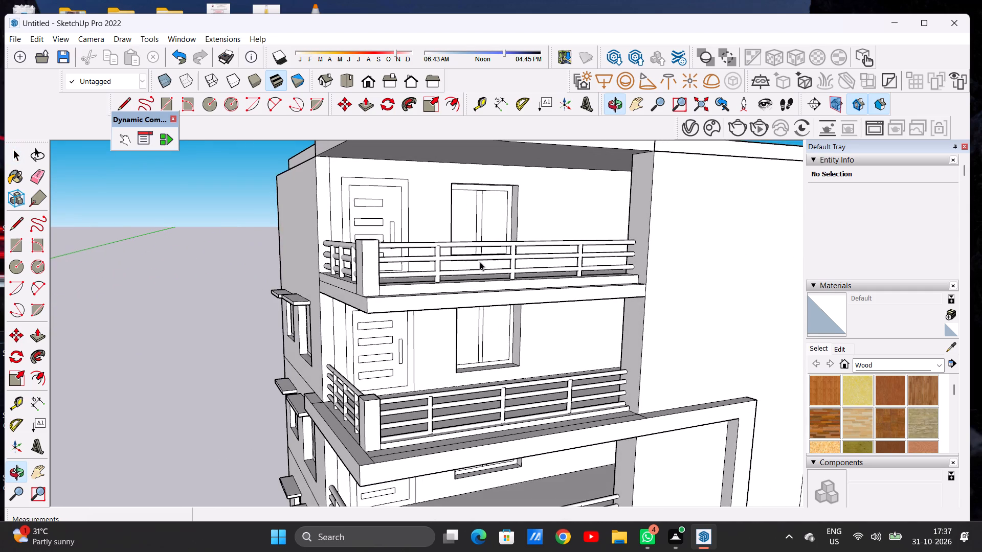
middle_click_drag(401, 265, 355, 252)
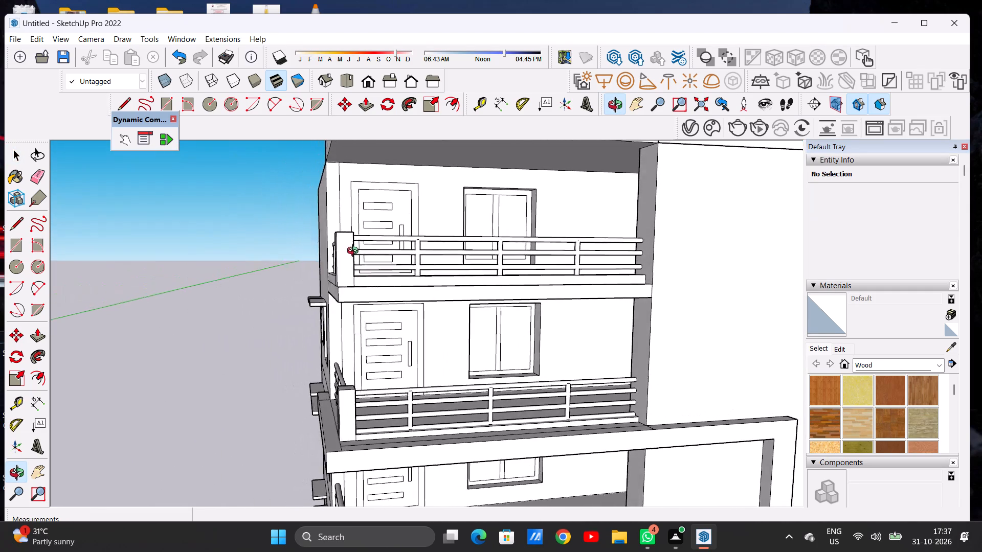
middle_click_drag(355, 252, 350, 251)
scroll(436, 275, "down", 11)
middle_click_drag(449, 310, 434, 296)
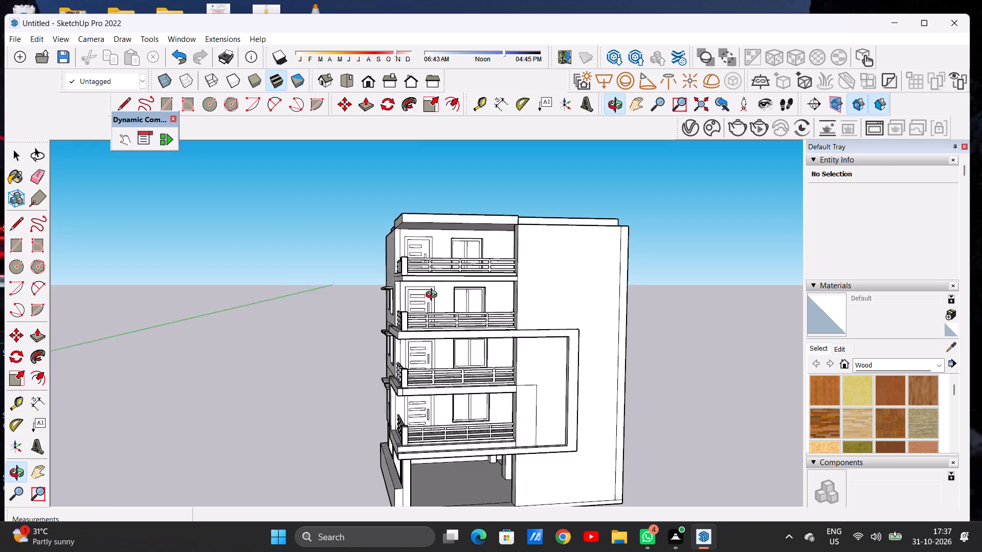
middle_click_drag(434, 296, 412, 312)
scroll(430, 318, "up", 16)
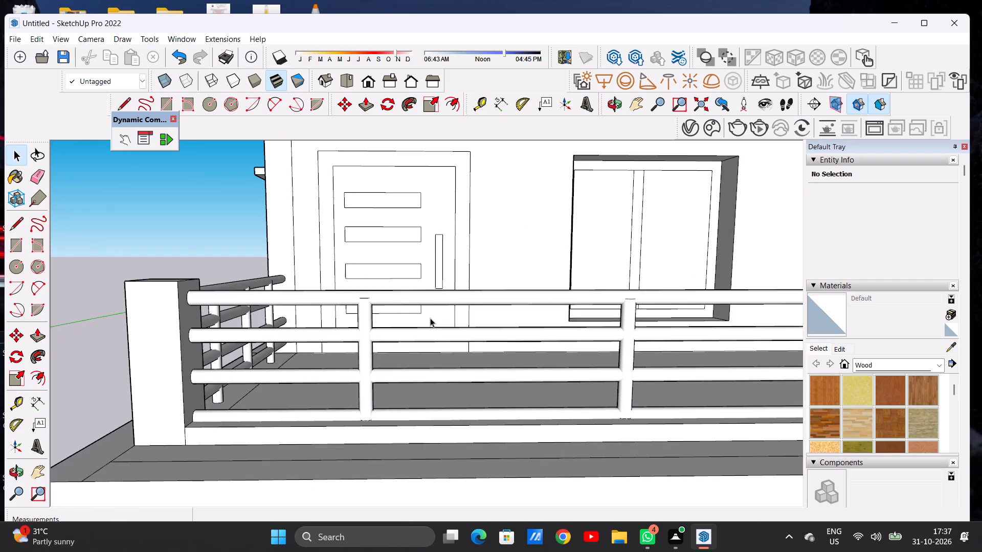
scroll(428, 310, "down", 11)
middle_click_drag(396, 303, 576, 303)
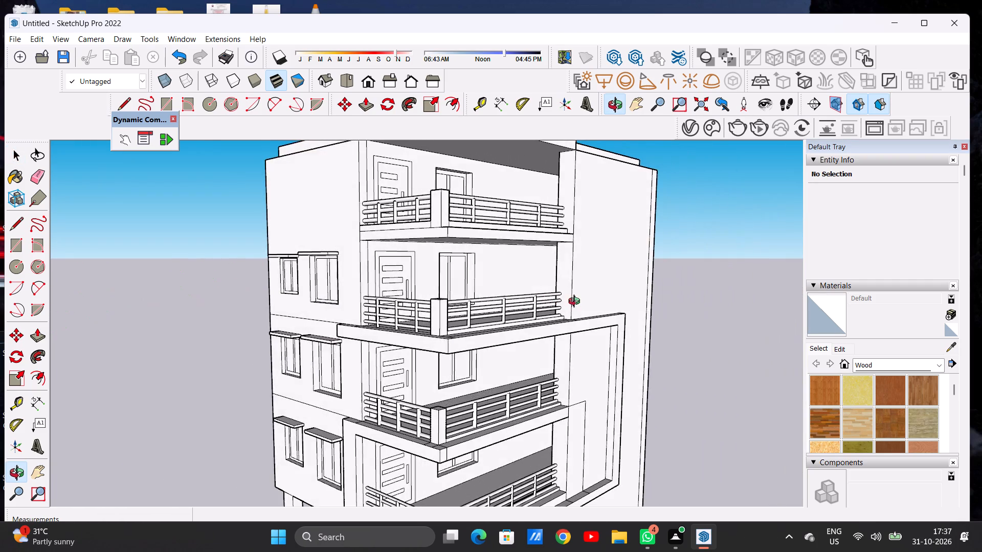
middle_click_drag(576, 303, 592, 298)
scroll(427, 325, "up", 8)
scroll(429, 324, "down", 2)
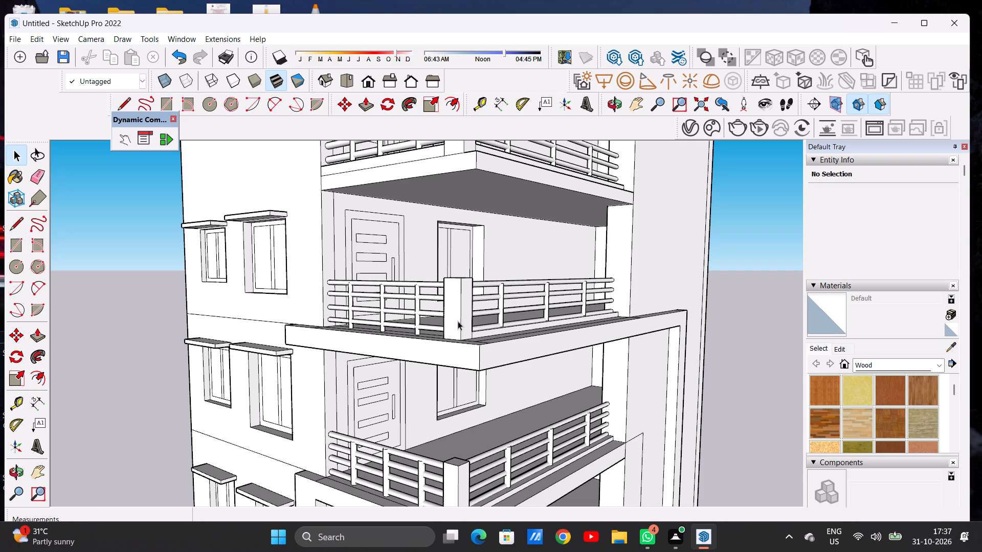
Push/Pull the side curb under the second-from-top balcony's railing up about 4 3/8" to the level of the front curb.
middle_click_drag(443, 342, 486, 392)
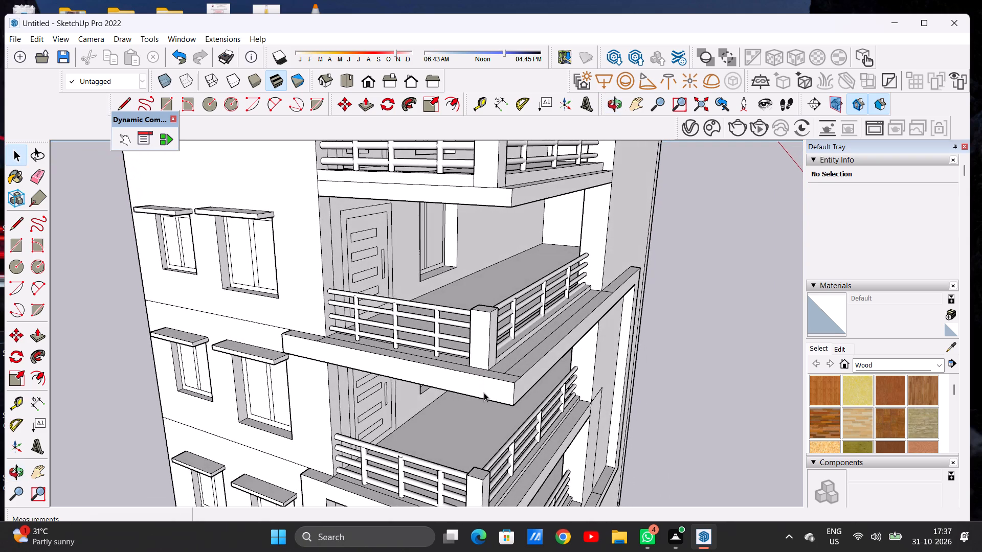
scroll(468, 366, "up", 7)
scroll(468, 366, "down", 1)
scroll(468, 361, "up", 10)
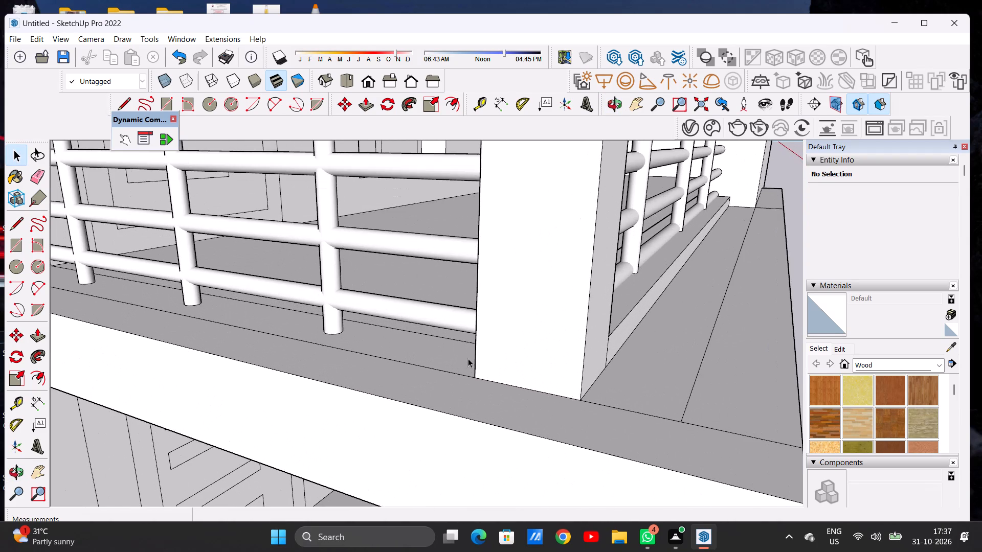
key("p")
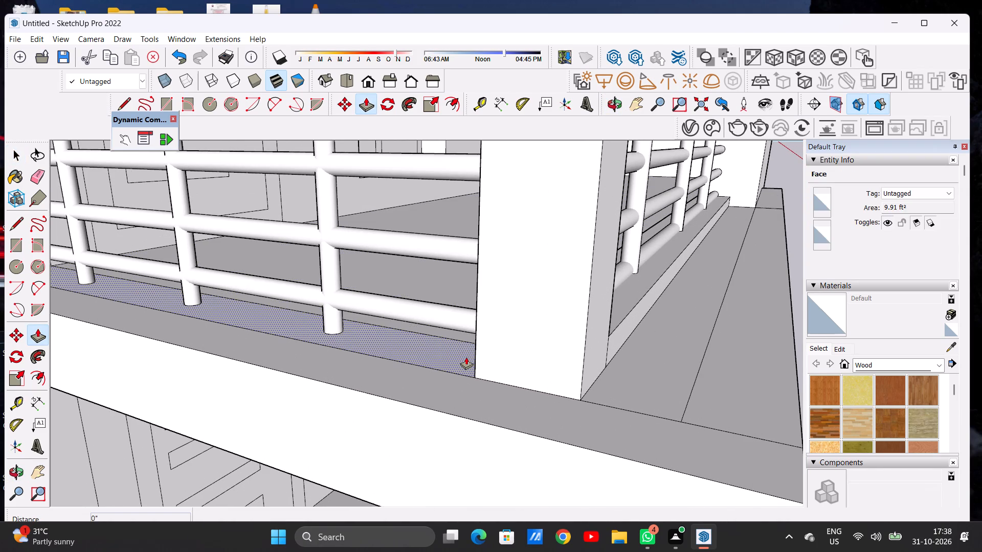
left_click(466, 357)
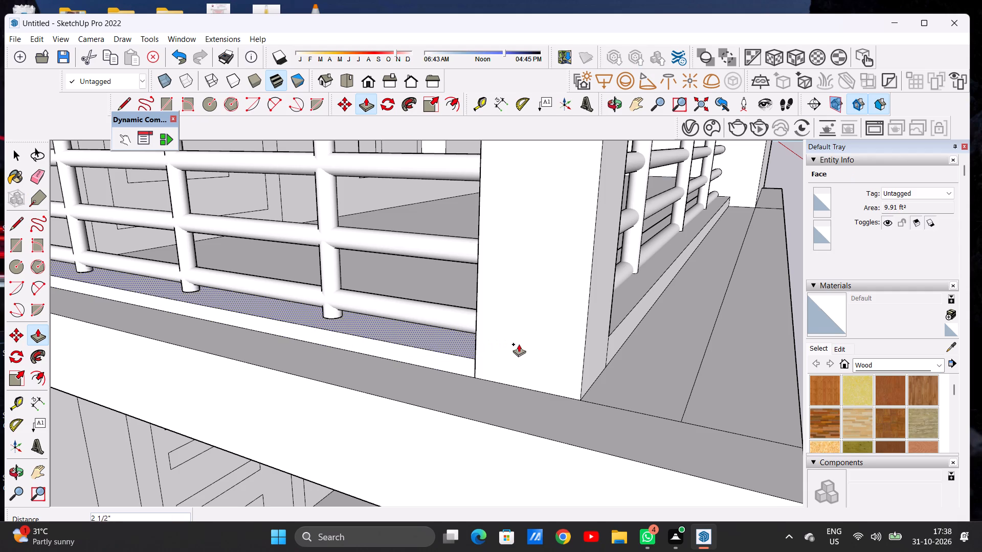
left_click(609, 339)
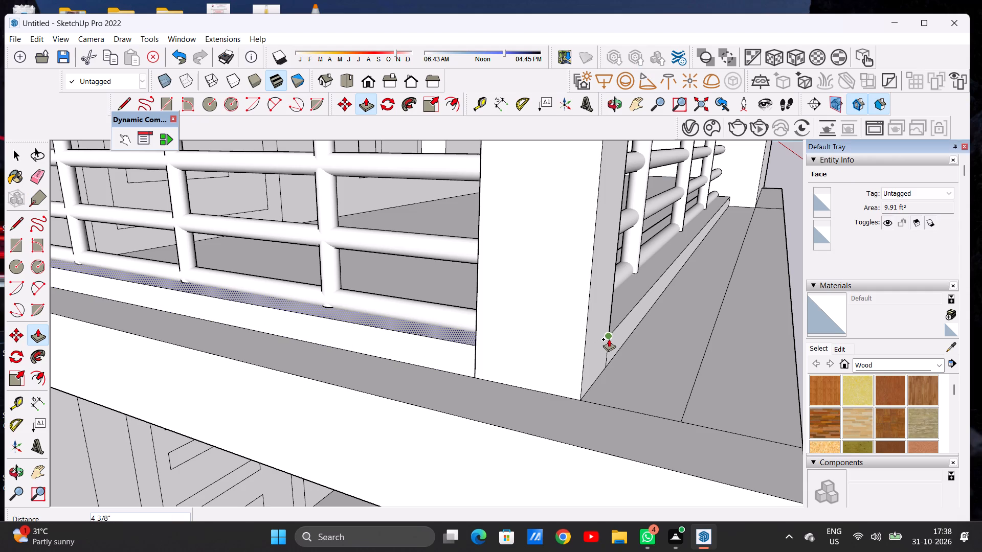
key("space")
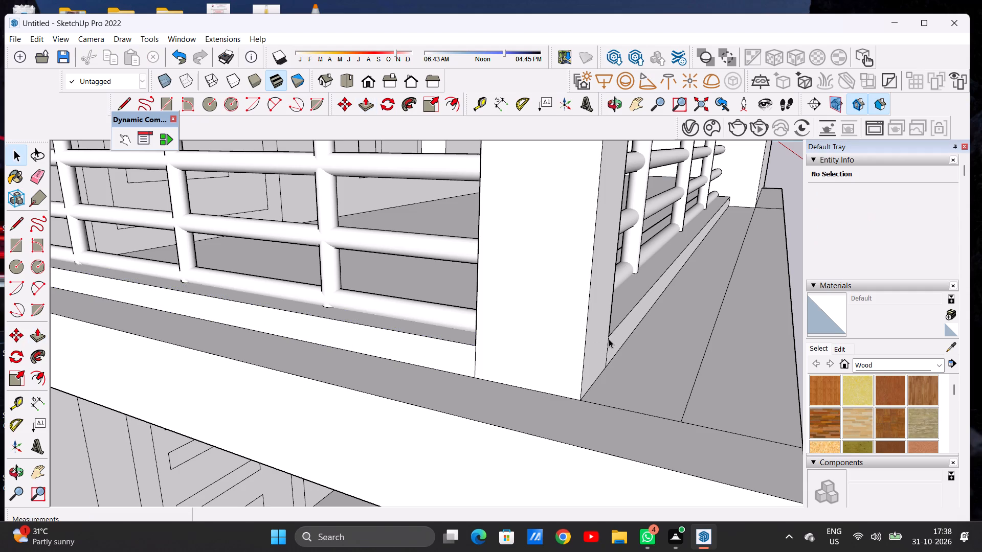
key("space")
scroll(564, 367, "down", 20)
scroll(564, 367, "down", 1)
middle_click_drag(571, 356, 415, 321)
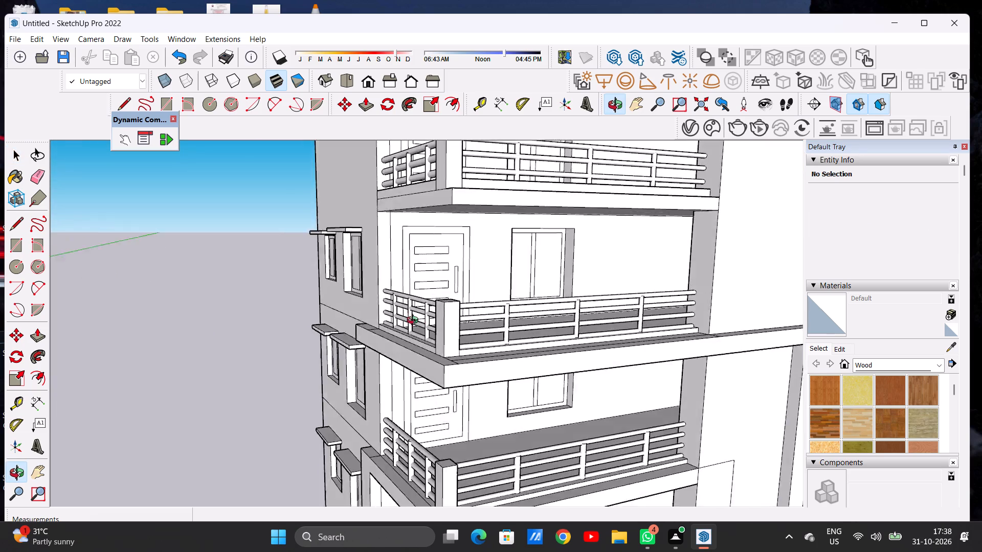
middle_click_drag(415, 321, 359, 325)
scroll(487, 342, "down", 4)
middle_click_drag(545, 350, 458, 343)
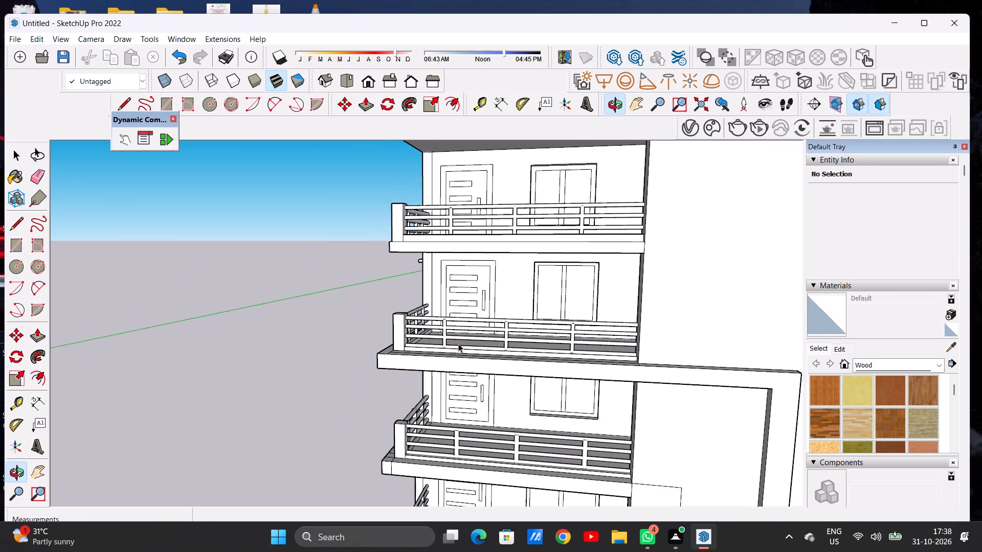
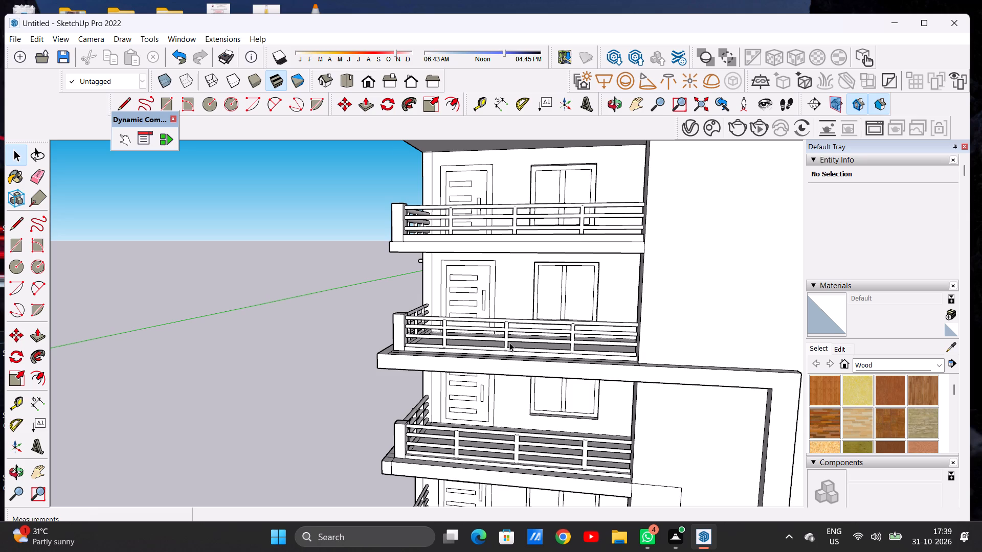
Examine the building's front facade and side, checking the balcony railings, curbs and projecting frame across all storeys.
scroll(509, 342, "down", 18)
middle_click_drag(508, 342, 548, 344)
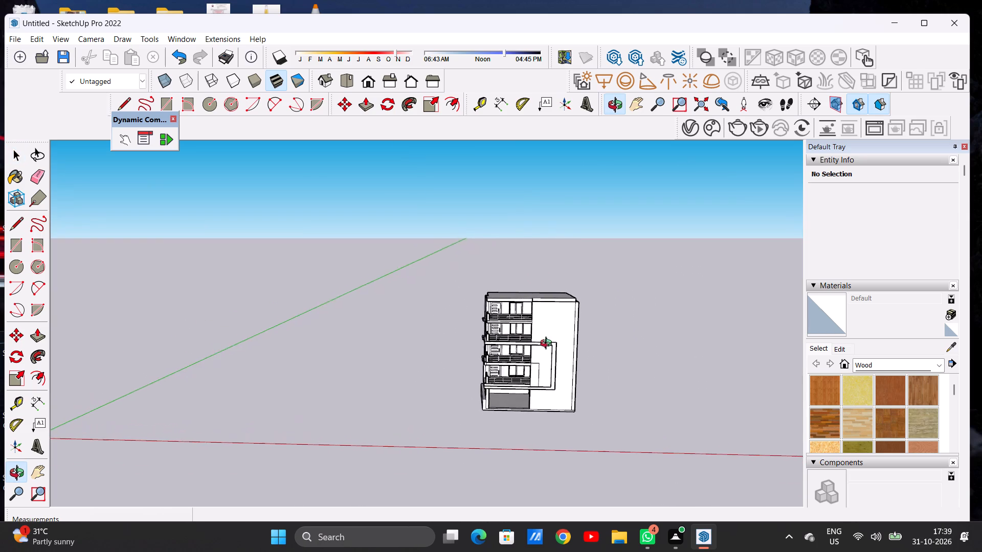
middle_click_drag(548, 344, 561, 347)
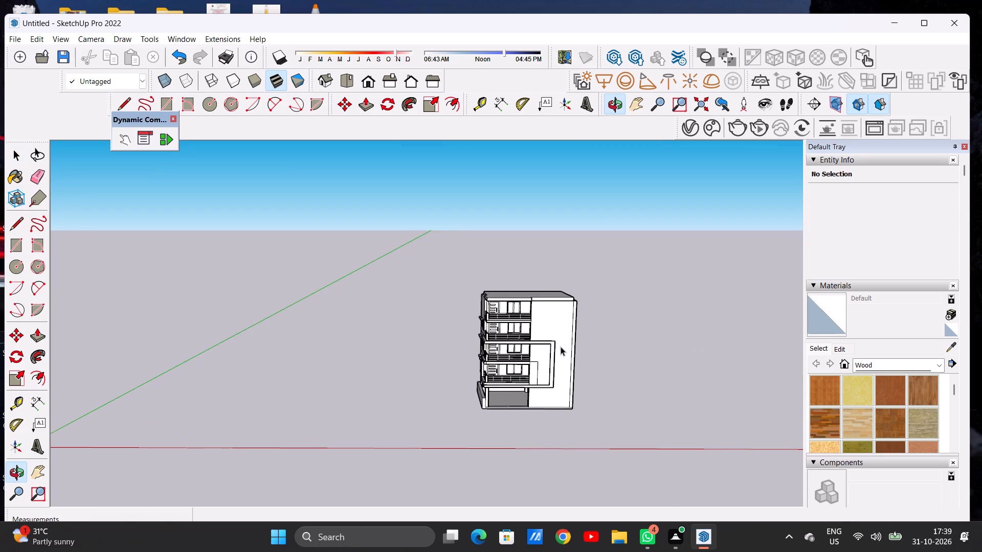
scroll(561, 347, "up", 4)
scroll(561, 347, "down", 1)
scroll(561, 347, "up", 2)
scroll(561, 347, "down", 1)
scroll(561, 347, "up", 11)
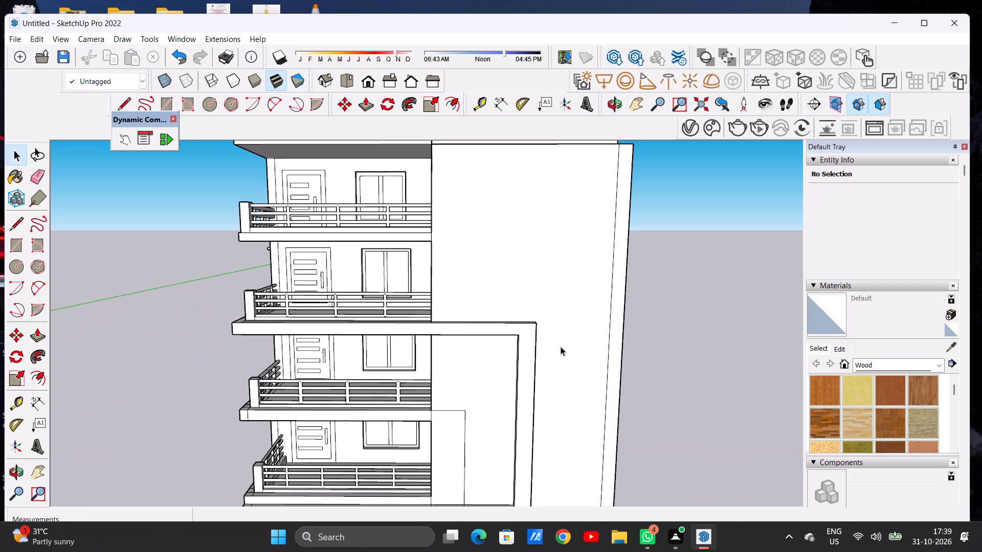
scroll(562, 346, "down", 20)
scroll(562, 346, "down", 1)
scroll(599, 339, "up", 1)
scroll(599, 339, "down", 1)
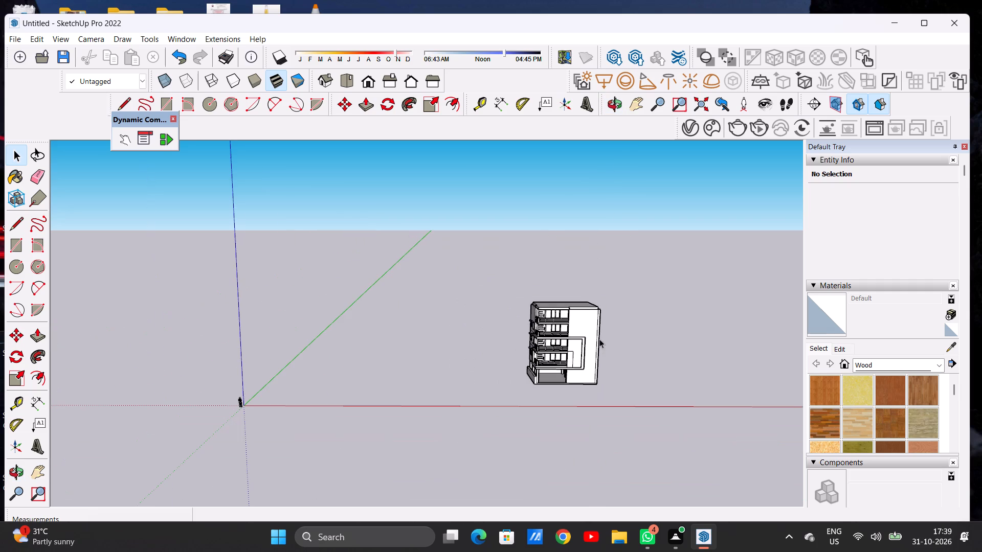
scroll(582, 345, "up", 11)
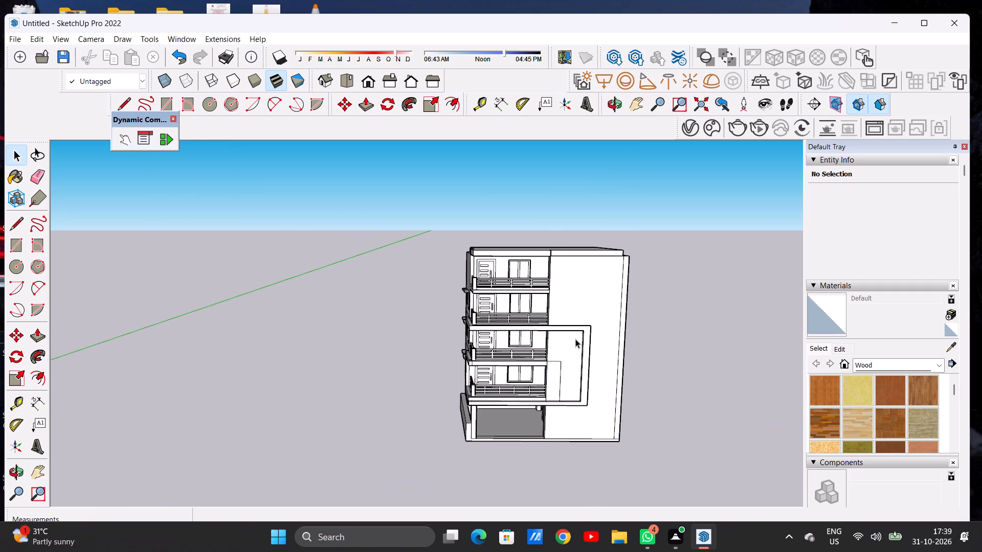
scroll(575, 339, "up", 2)
middle_click_drag(567, 337, 543, 330)
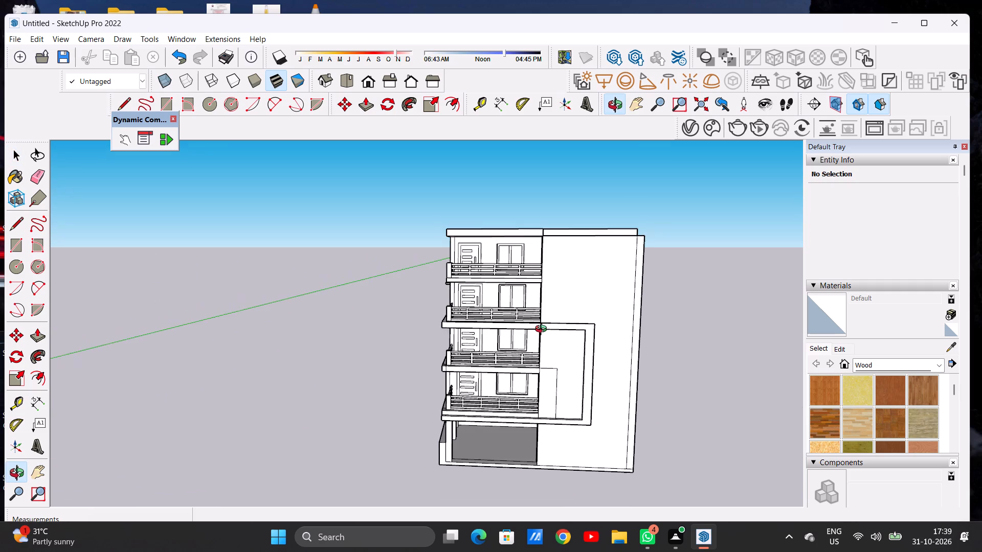
middle_click_drag(543, 330, 552, 332)
scroll(552, 332, "down", 10)
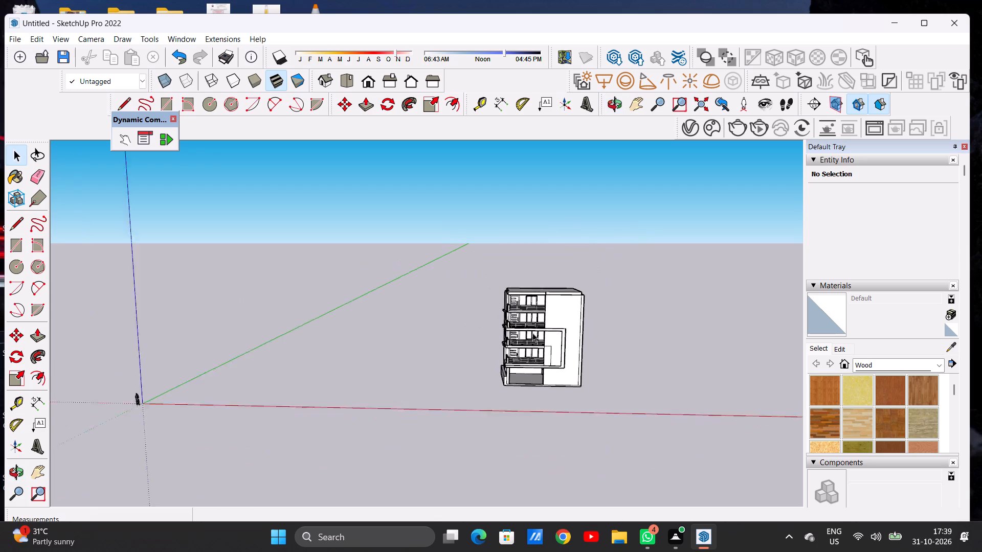
scroll(532, 333, "down", 2)
scroll(535, 333, "up", 7)
scroll(551, 305, "down", 1)
scroll(551, 305, "up", 2)
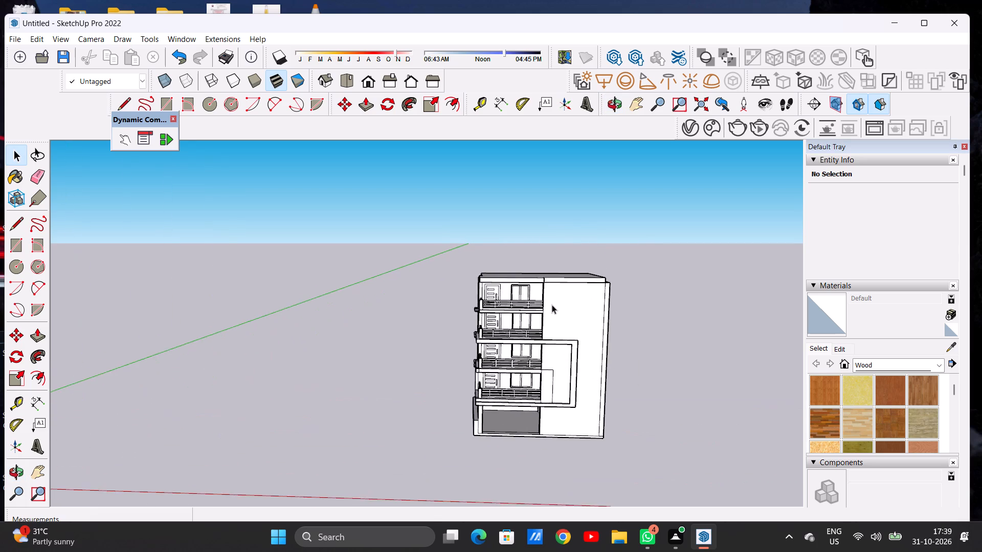
scroll(552, 305, "up", 2)
middle_click_drag(559, 327, 560, 316)
scroll(560, 316, "up", 7)
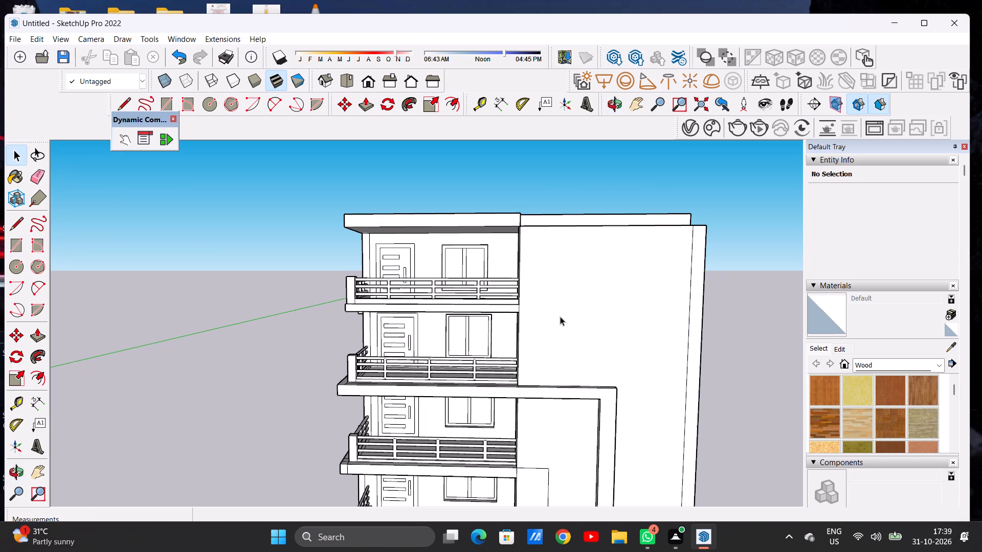
scroll(517, 304, "down", 6)
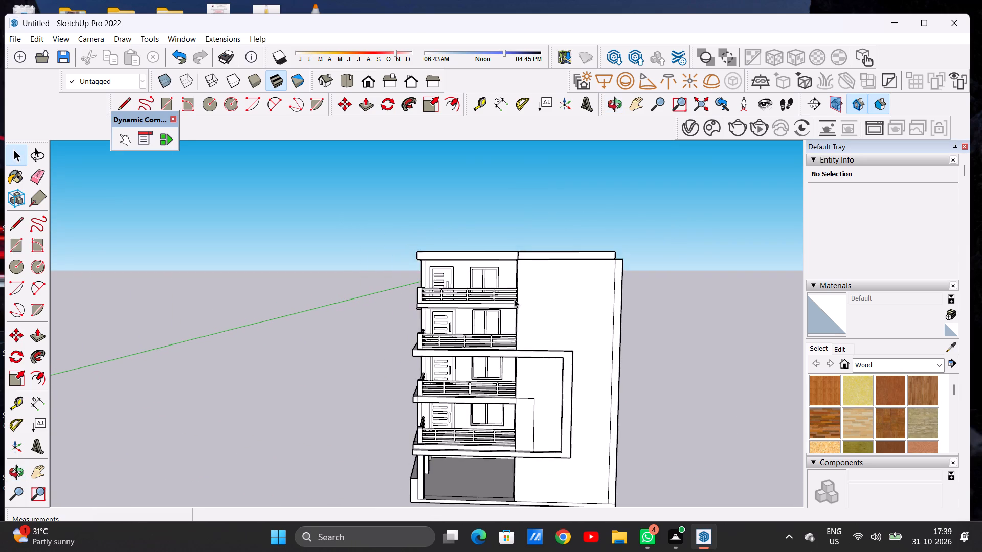
scroll(514, 299, "down", 4)
middle_click_drag(541, 315, 504, 312)
scroll(507, 315, "down", 4)
middle_click_drag(469, 316, 638, 302)
scroll(484, 303, "up", 4)
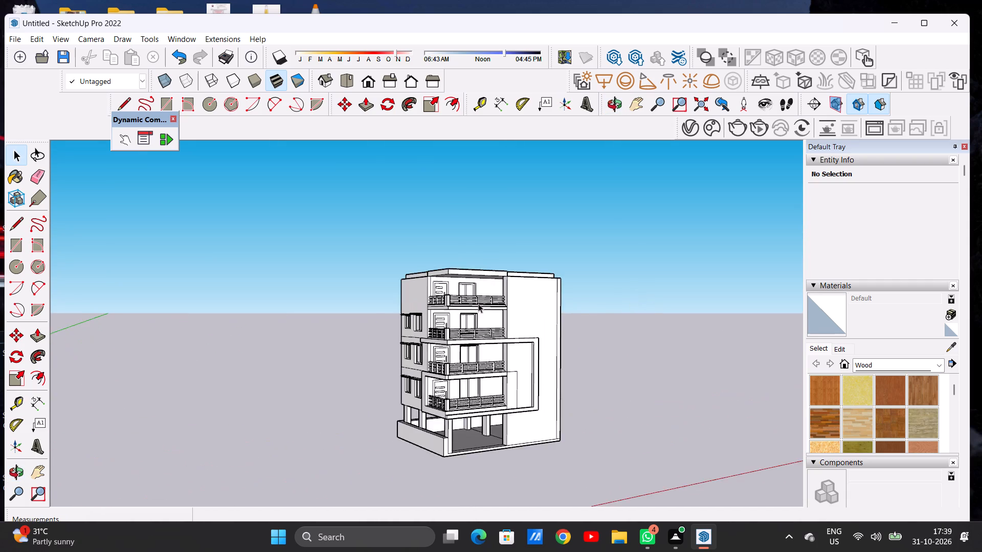
scroll(478, 304, "up", 8)
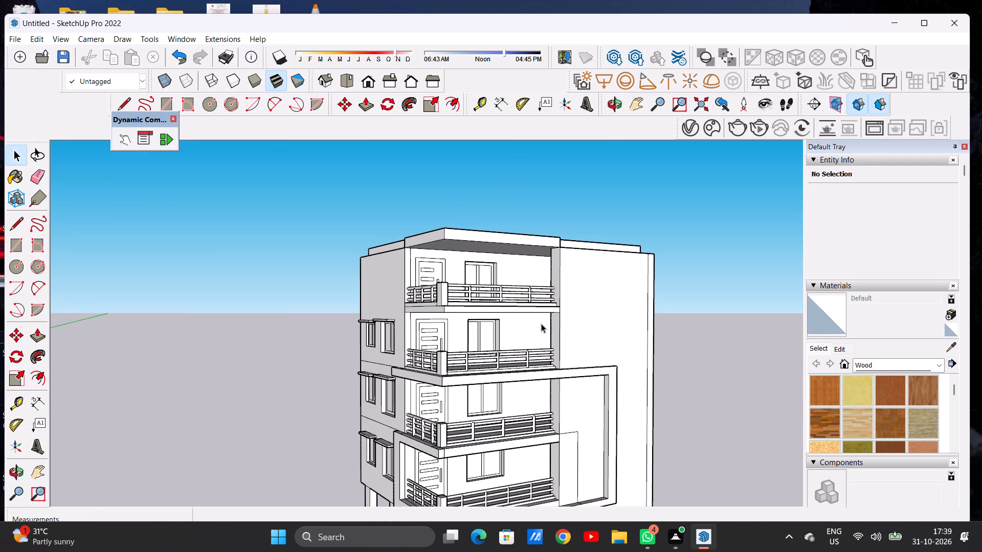
scroll(544, 324, "down", 5)
middle_click_drag(565, 324, 466, 327)
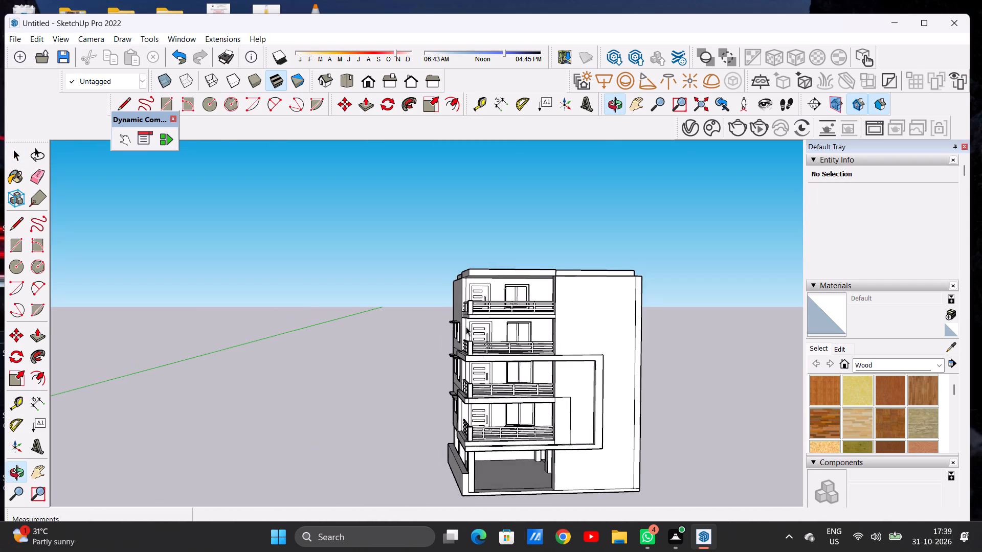
scroll(464, 327, "down", 4)
middle_click_drag(523, 345, 467, 353)
scroll(443, 346, "down", 6)
scroll(481, 337, "up", 9)
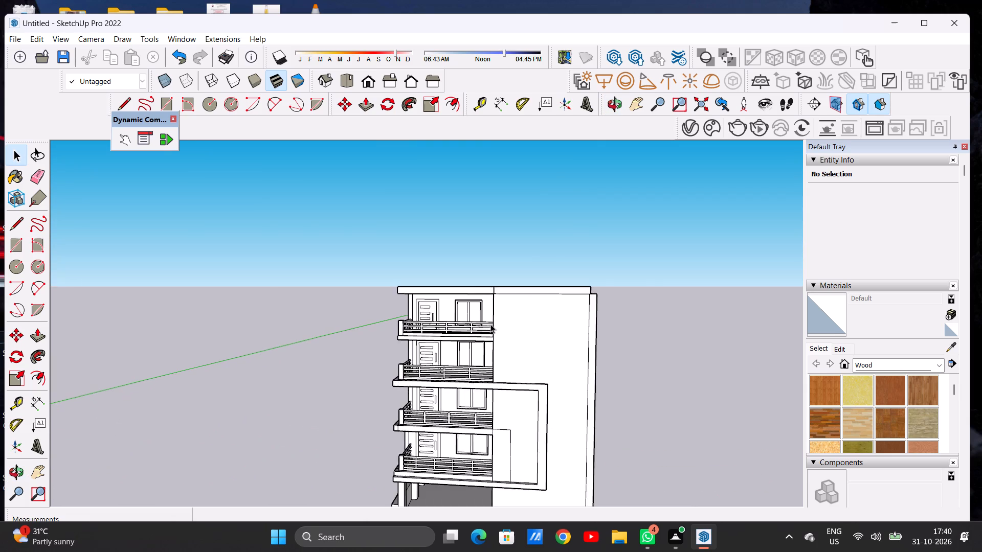
scroll(488, 327, "up", 4)
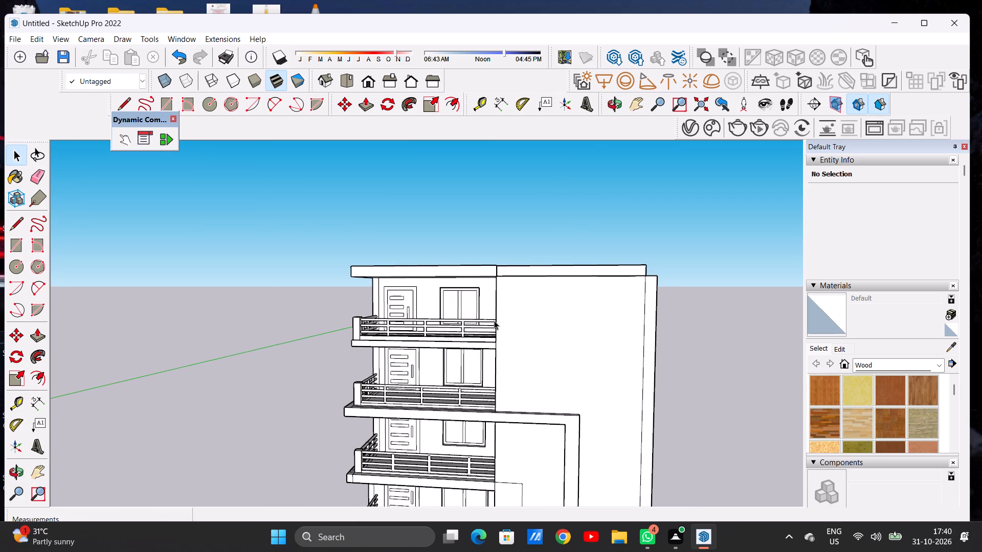
scroll(547, 326, "down", 10)
middle_click_drag(586, 320, 572, 348)
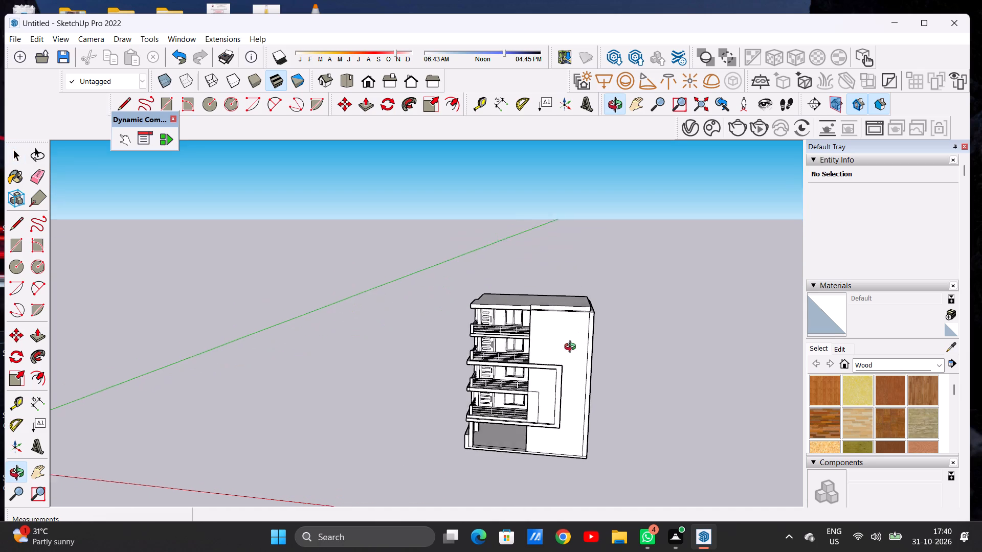
middle_click_drag(572, 348, 574, 344)
scroll(514, 332, "up", 4)
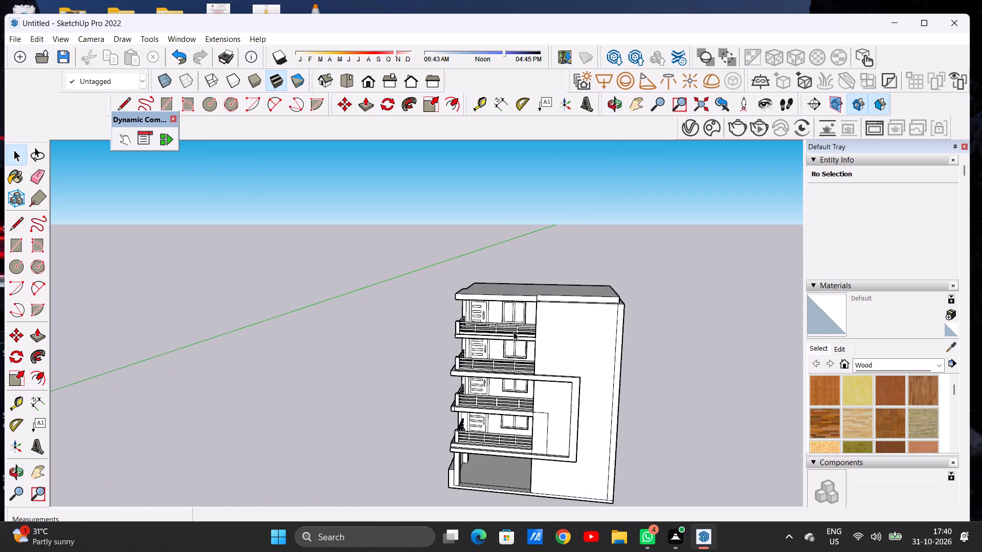
middle_click_drag(514, 331, 520, 317)
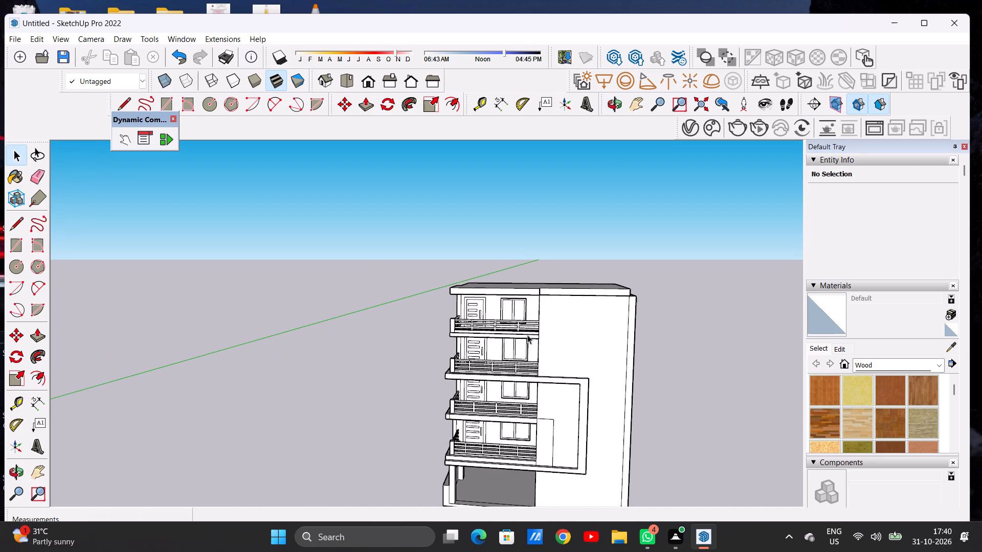
Examine the roof slab and the wall tops around its edges from above.
middle_click_drag(556, 283, 560, 295)
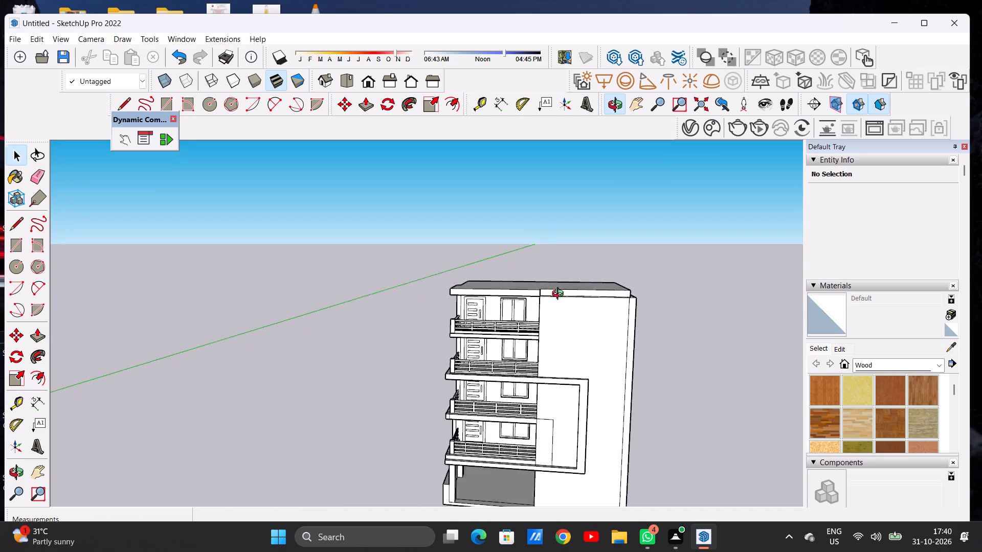
middle_click_drag(560, 295, 560, 356)
scroll(546, 310, "down", 2)
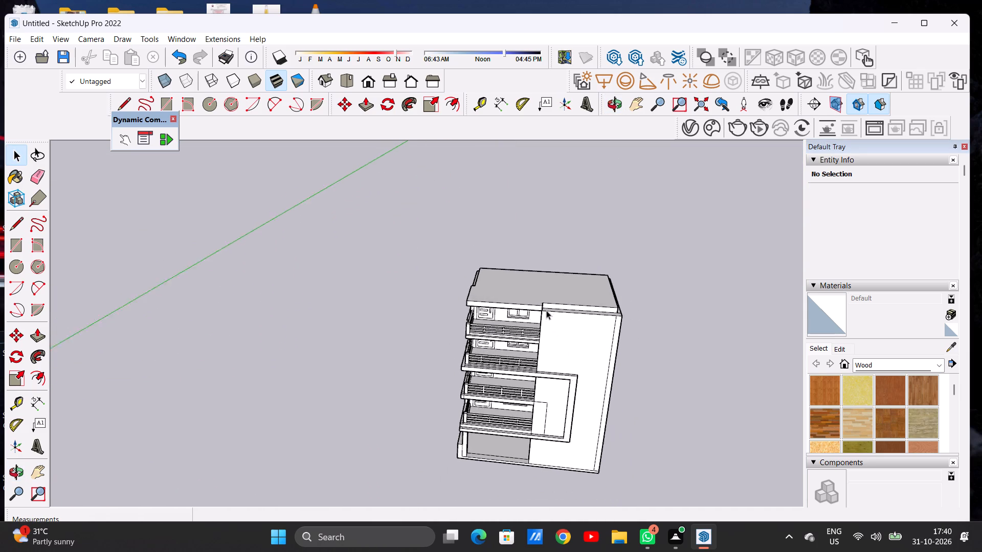
scroll(546, 310, "down", 3)
middle_click_drag(504, 313, 585, 305)
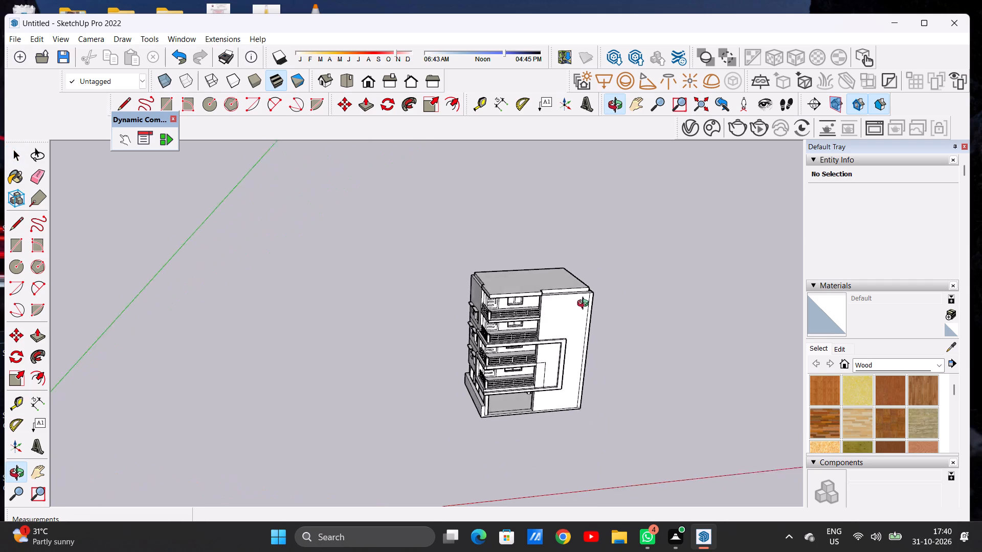
middle_click_drag(585, 305, 609, 298)
scroll(490, 287, "up", 20)
scroll(461, 304, "down", 15)
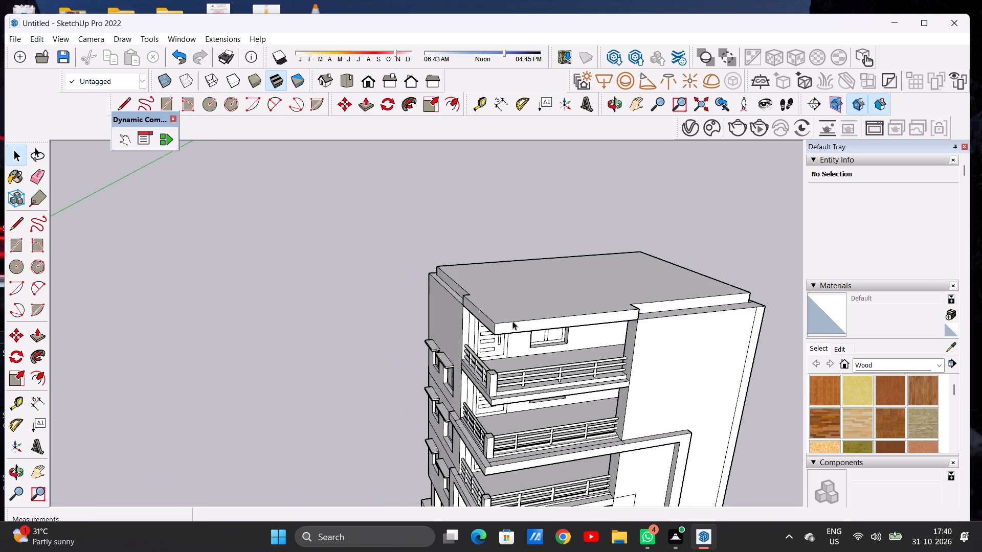
scroll(512, 321, "down", 3)
middle_click_drag(581, 340, 437, 332)
scroll(442, 327, "down", 5)
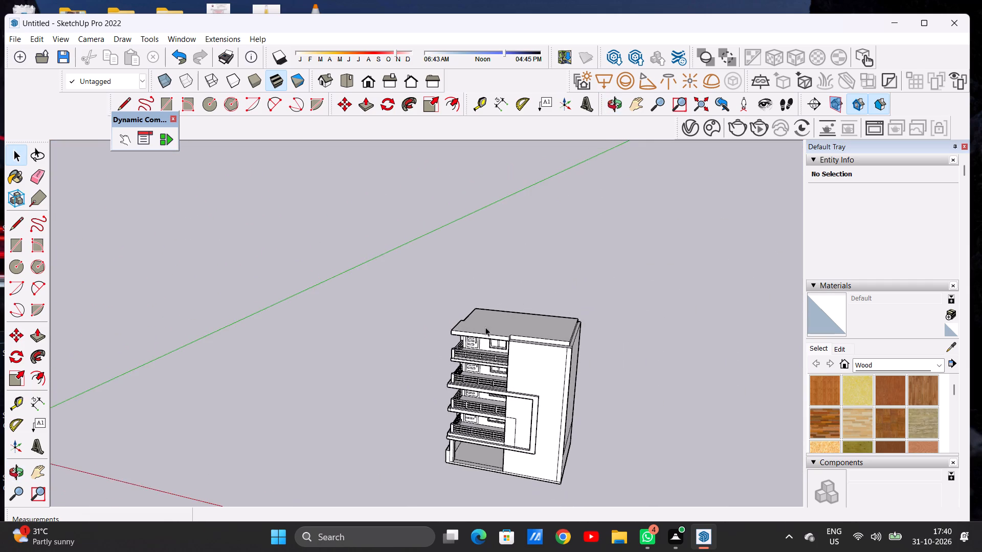
scroll(543, 341, "up", 5)
middle_click_drag(526, 339, 546, 335)
scroll(546, 335, "up", 1)
scroll(548, 336, "down", 6)
scroll(549, 318, "up", 4)
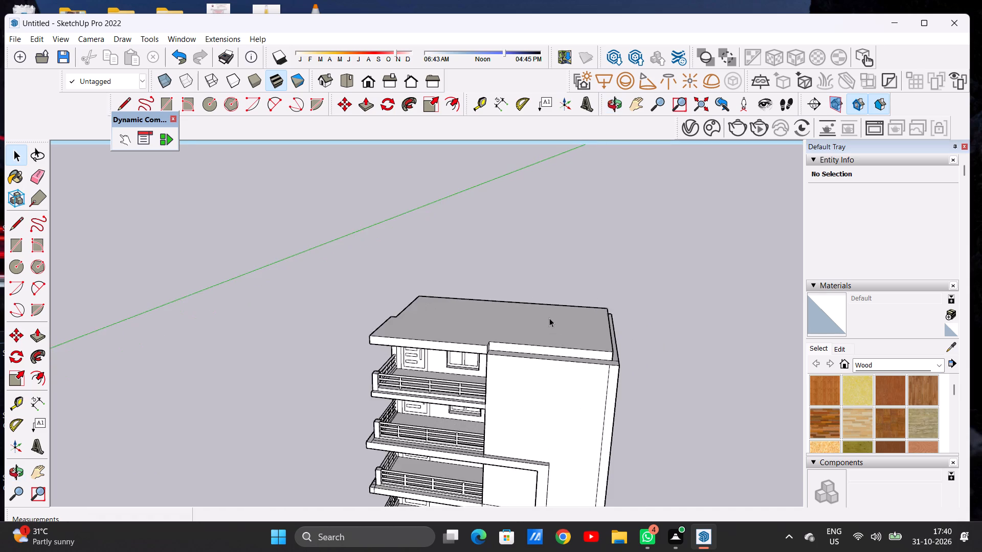
scroll(549, 318, "up", 9)
scroll(570, 316, "down", 10)
middle_click_drag(593, 332, 585, 339)
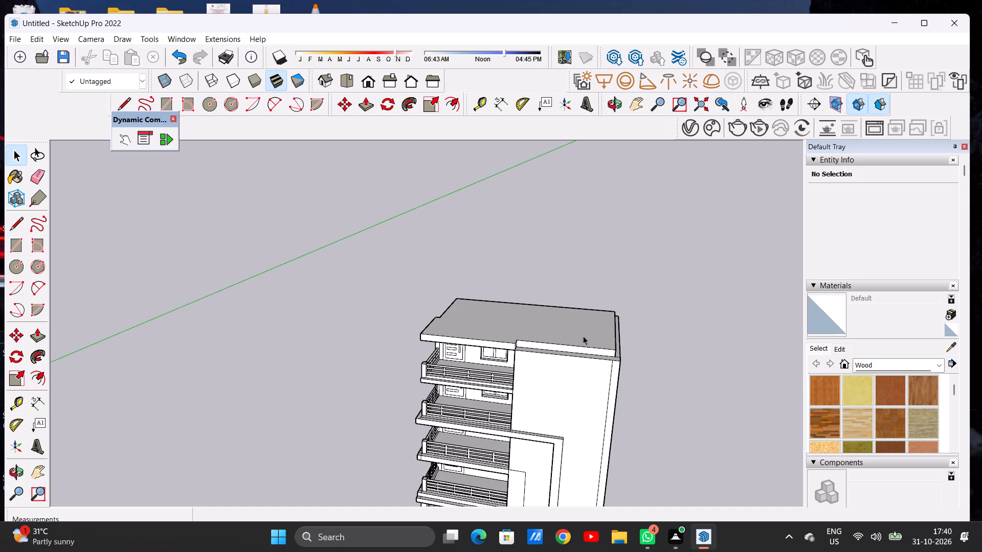
Push/Pull the top face of the perimeter wall around the roof slab's back and sides up 10'.
key("p")
scroll(611, 353, "up", 3)
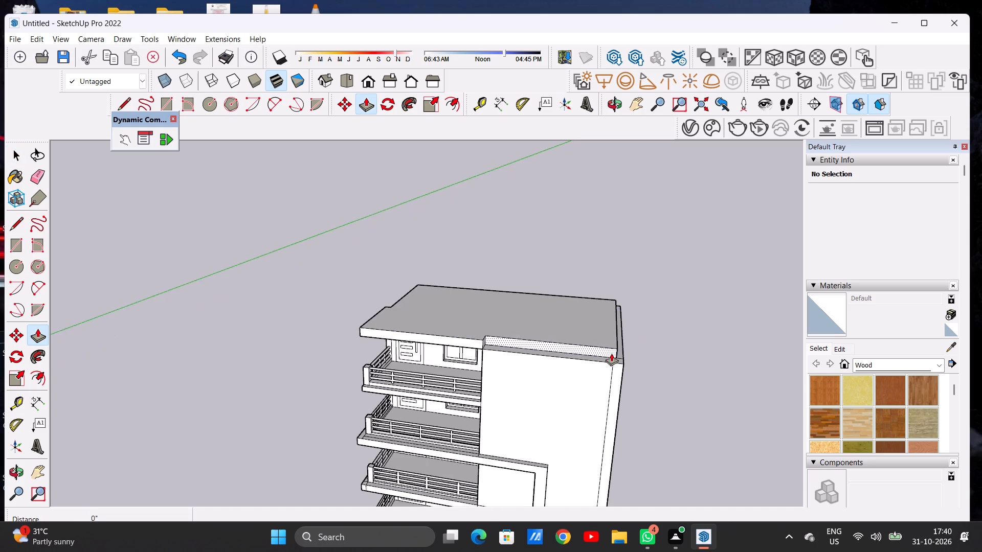
scroll(611, 353, "up", 10)
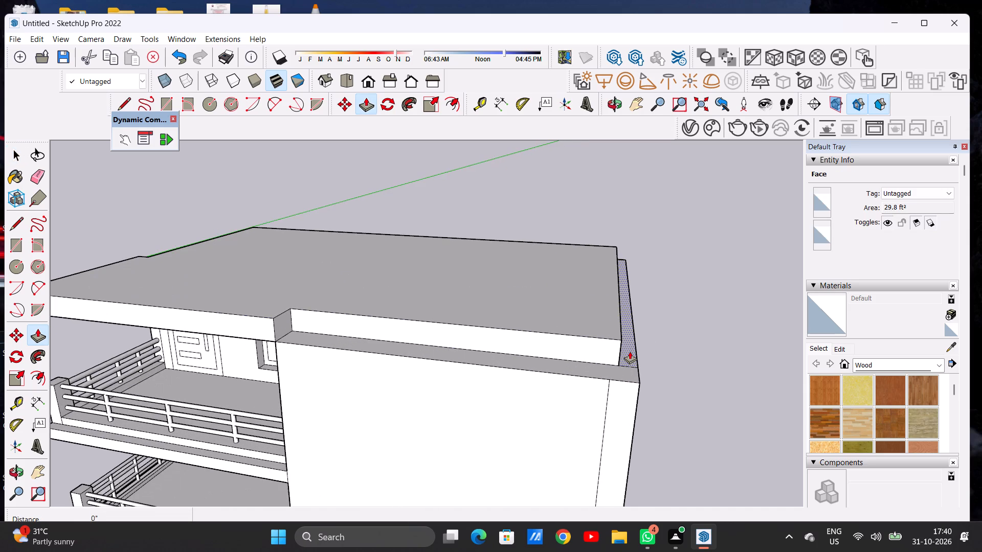
left_click(630, 351)
scroll(614, 265, "down", 9)
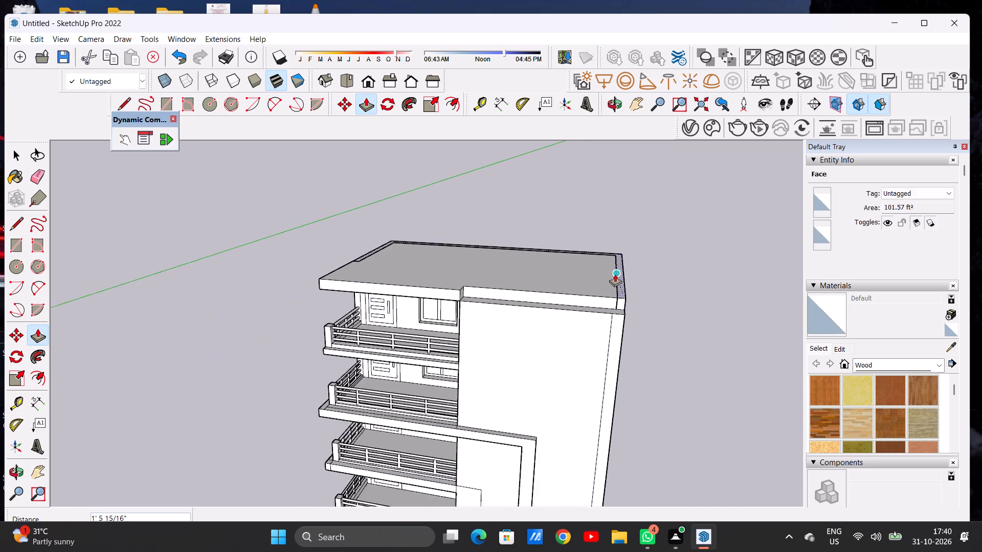
scroll(615, 274, "down", 1)
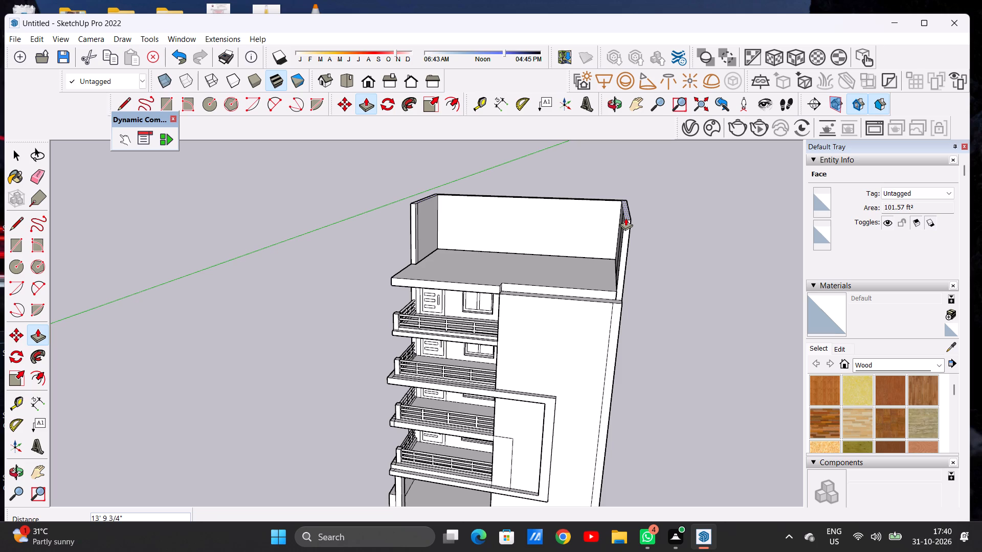
key("1")
type("0'")
key("Return")
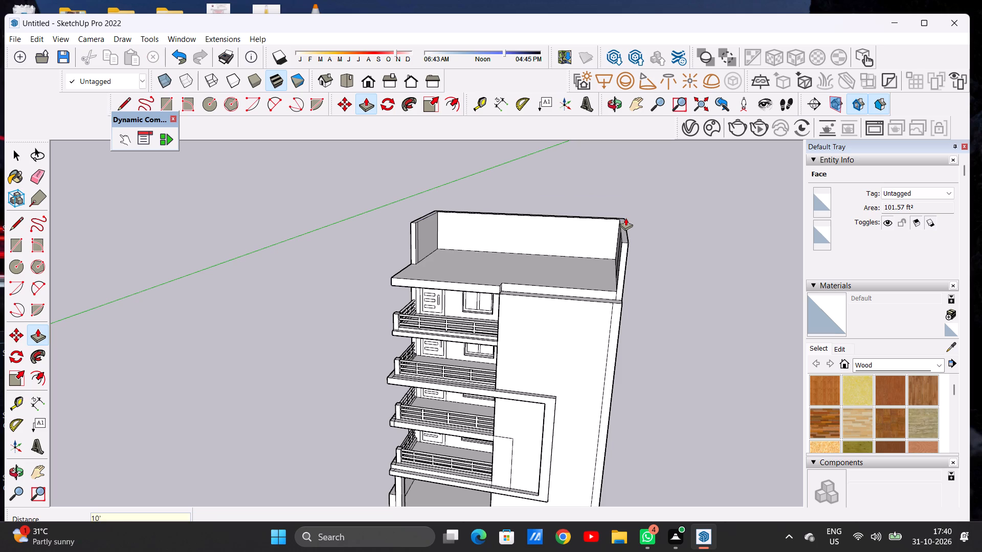
key("space")
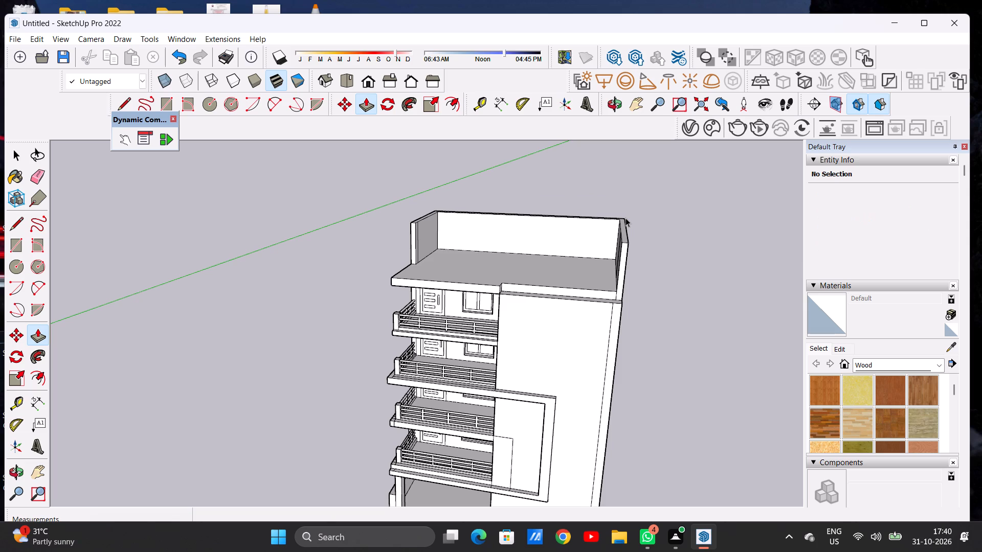
Examine the rooftop slab, its raised perimeter walls and the open front edge from above.
scroll(562, 294, "down", 6)
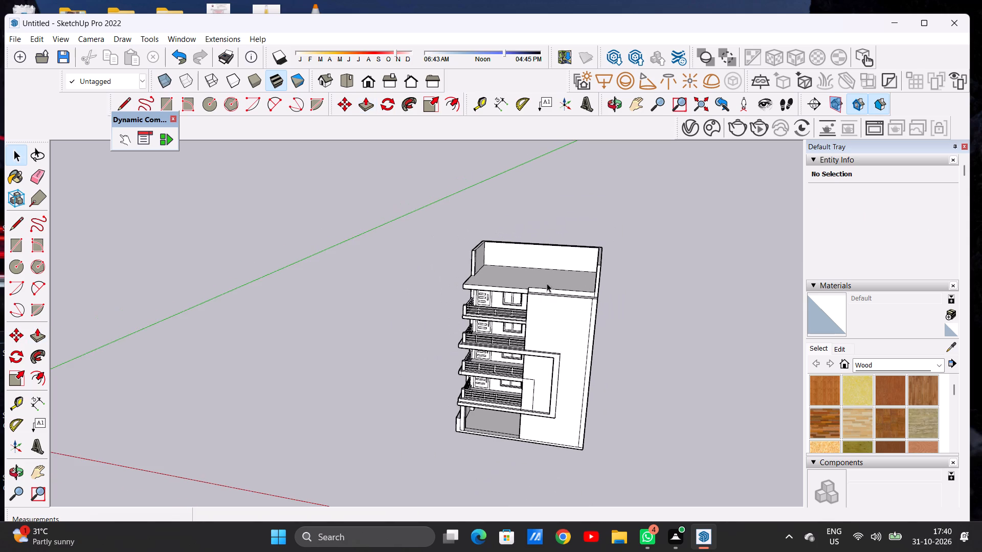
scroll(538, 278, "up", 8)
middle_click_drag(546, 263, 575, 308)
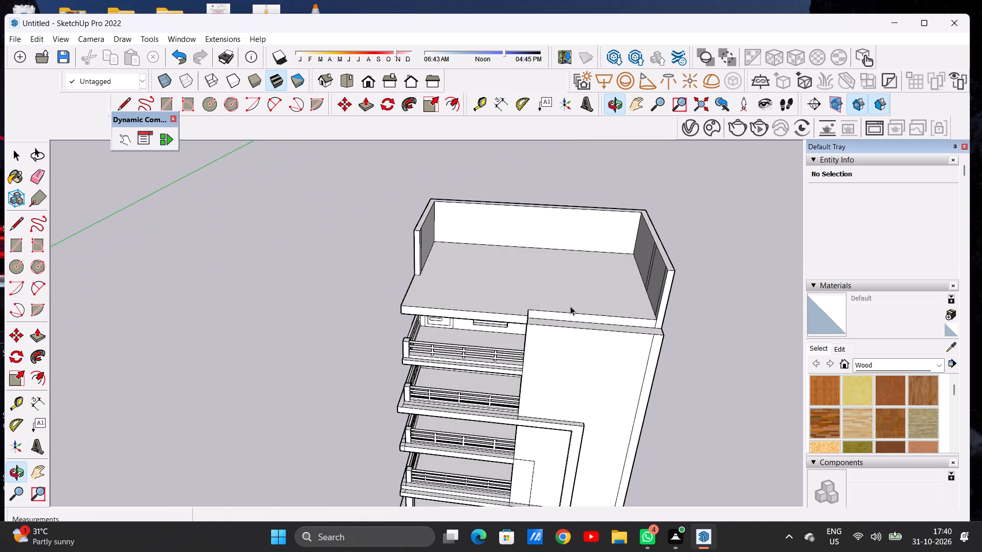
scroll(543, 293, "down", 5)
middle_click_drag(556, 313, 558, 287)
scroll(561, 269, "up", 6)
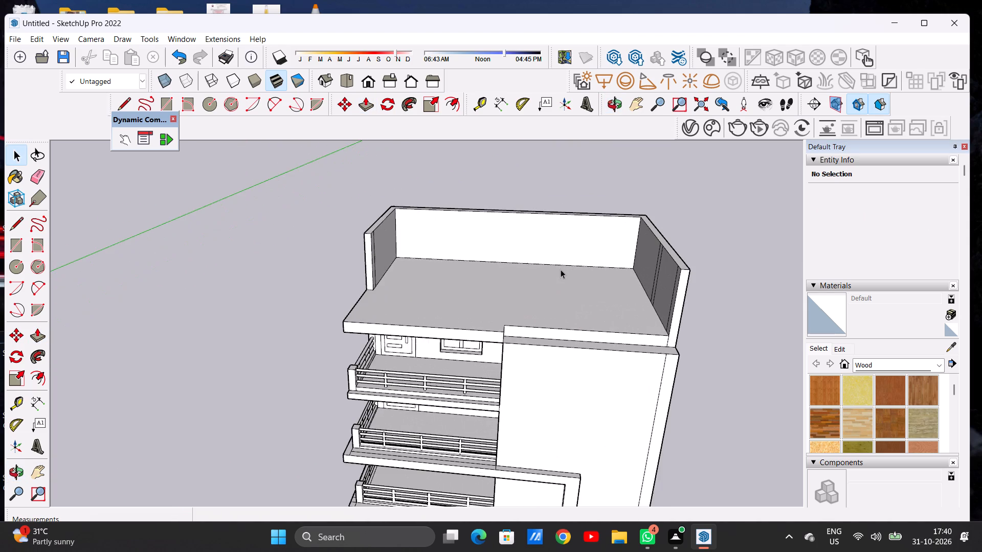
middle_click_drag(562, 276, 568, 297)
scroll(568, 295, "up", 5)
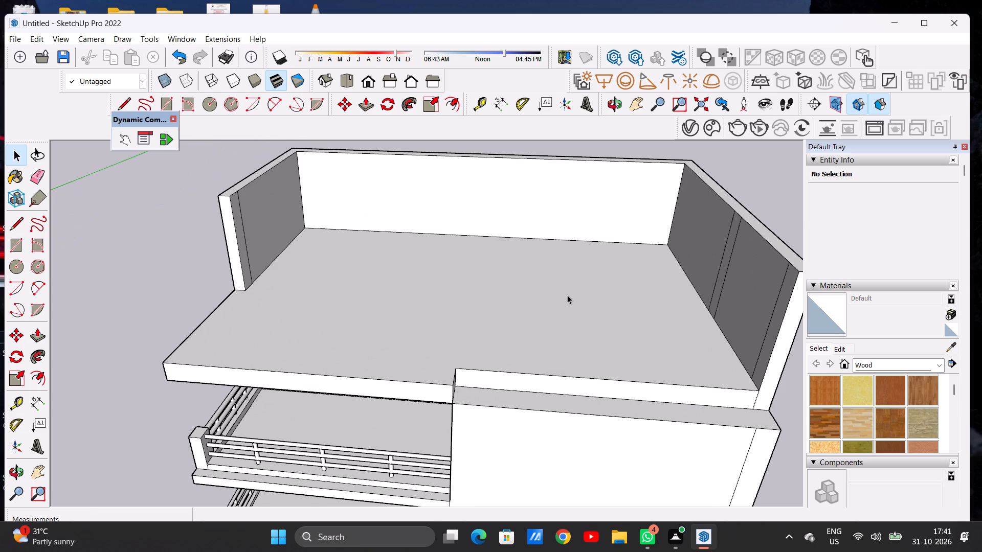
Draw two parallel lines about 39' 6" long across the roof slab between the side walls, outlining a cross-wall strip.
key("l")
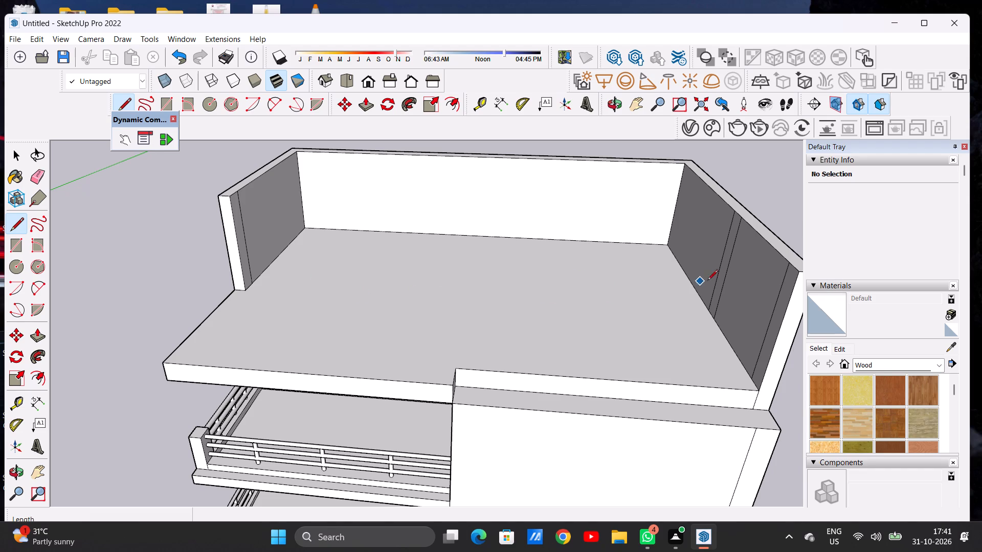
left_click(255, 279)
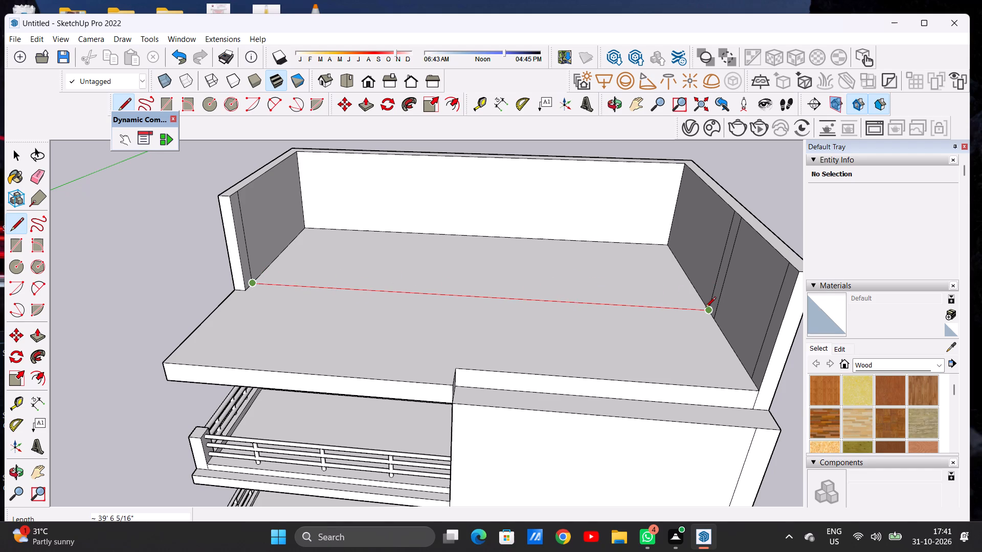
left_click(705, 308)
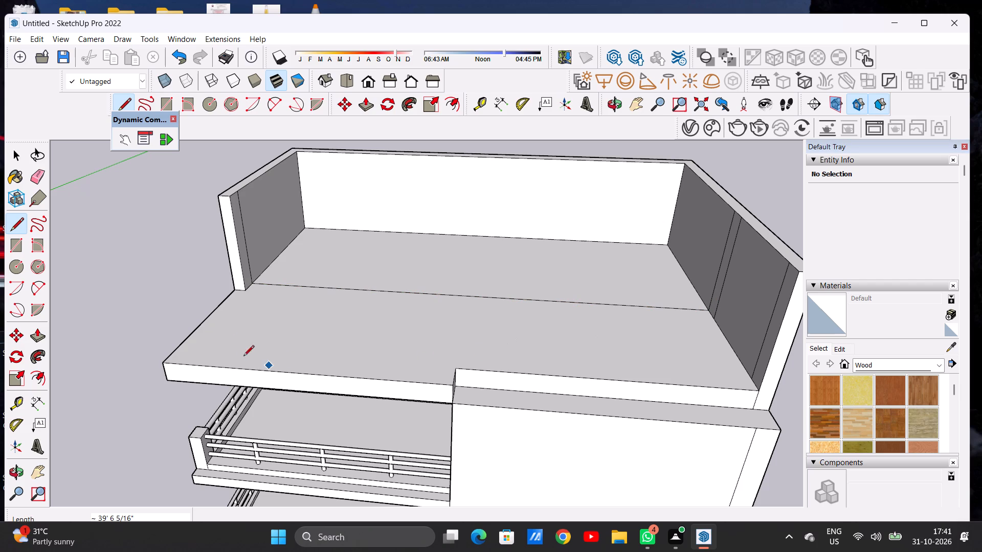
left_click(242, 288)
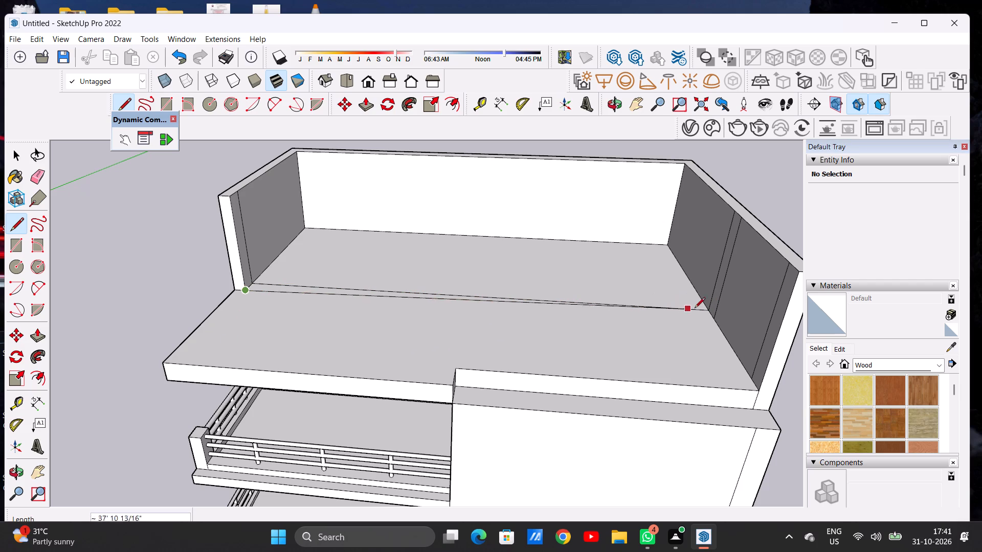
left_click(715, 319)
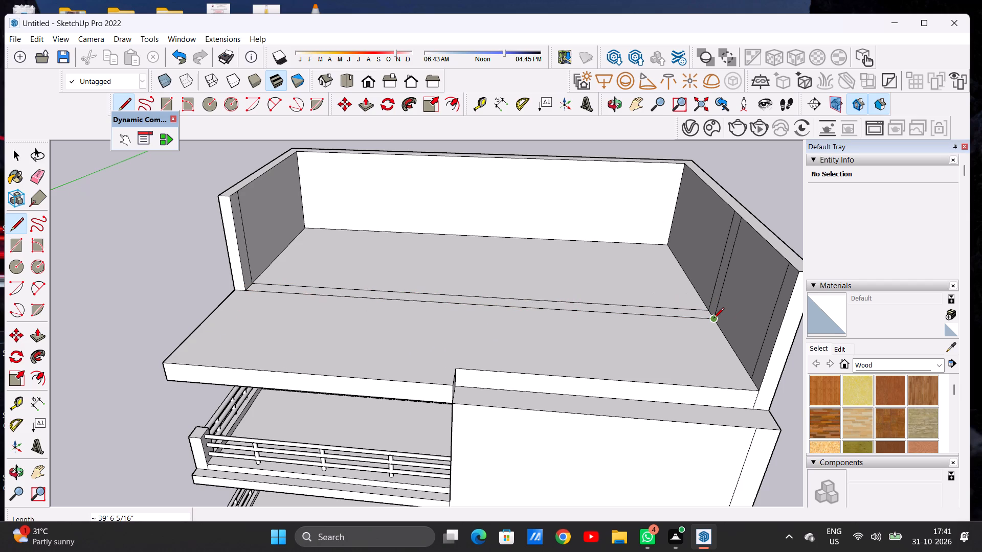
key("space")
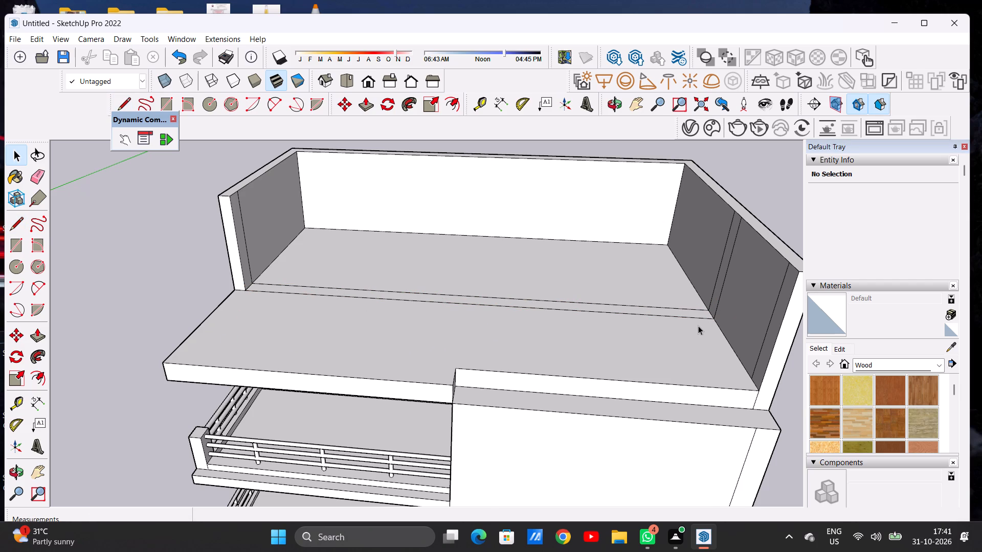
Push/Pull the cross-wall strip on the roof slab up about 8' 6" to the height of the side walls.
scroll(695, 328, "down", 6)
scroll(597, 319, "down", 5)
middle_click_drag(643, 333, 608, 295)
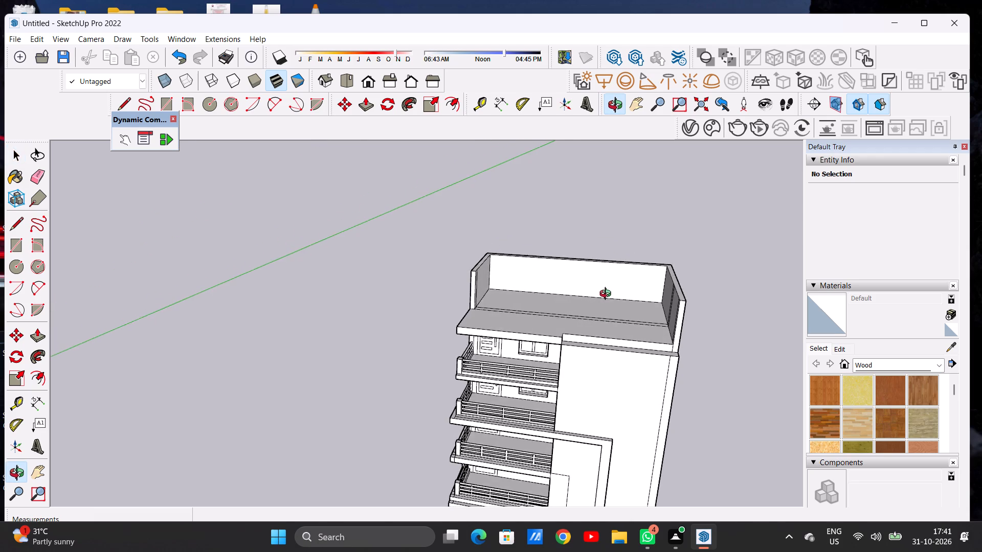
middle_click_drag(608, 295, 609, 295)
scroll(651, 329, "up", 12)
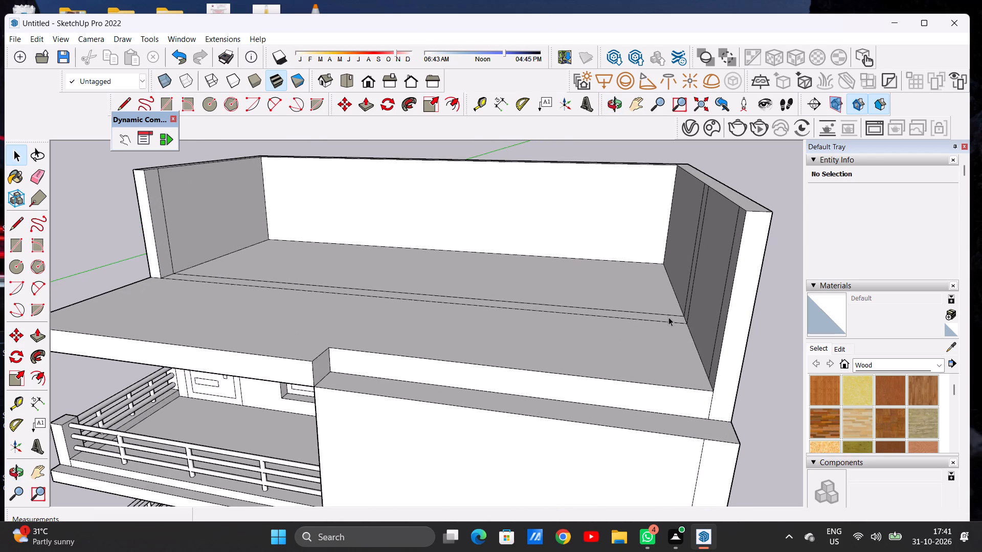
scroll(657, 325, "down", 13)
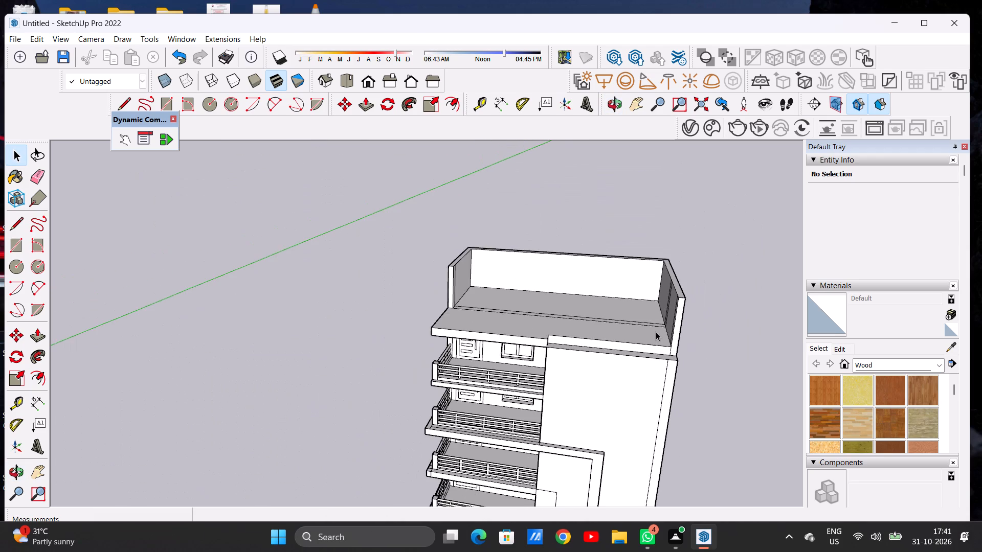
scroll(660, 330, "up", 9)
key("p")
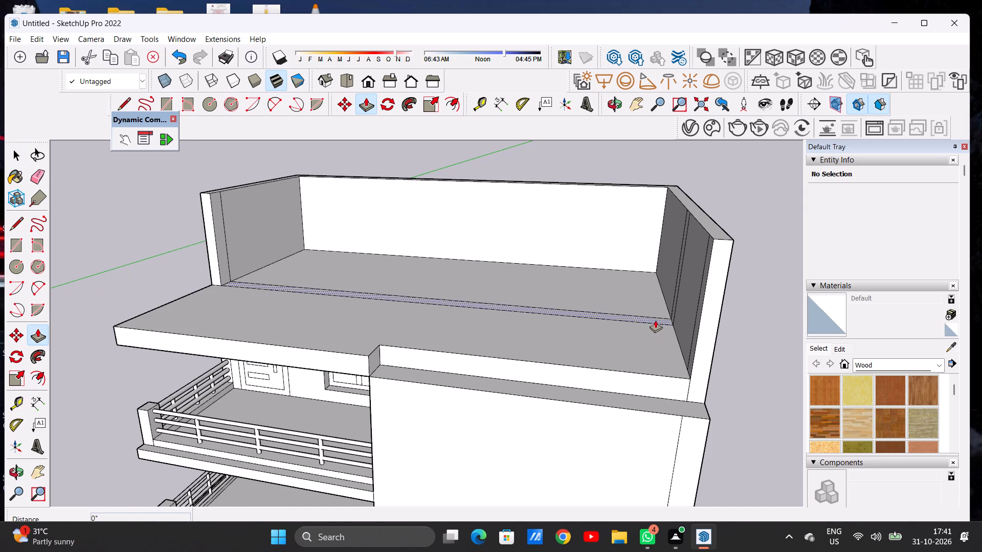
scroll(660, 316, "up", 11)
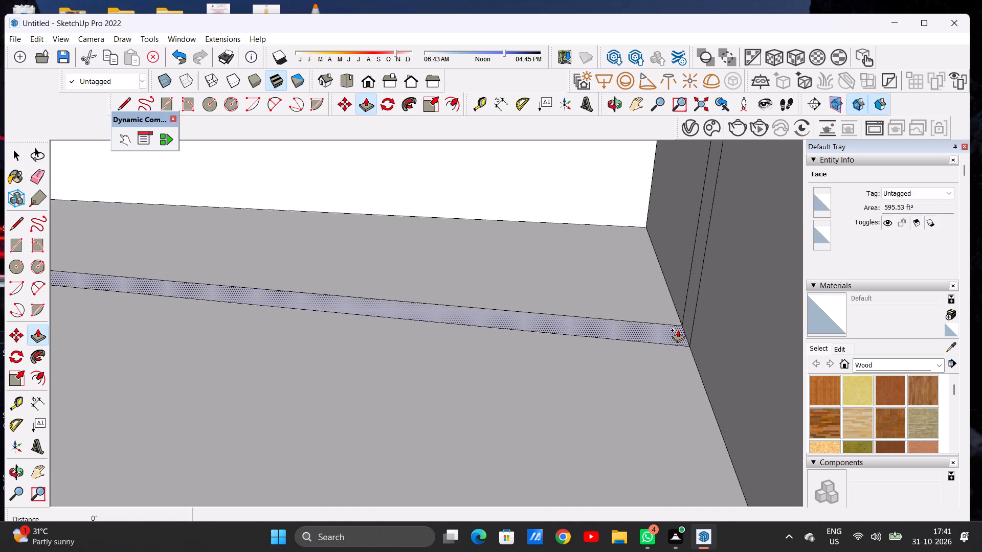
left_click(678, 330)
scroll(679, 307, "down", 19)
scroll(677, 320, "up", 1)
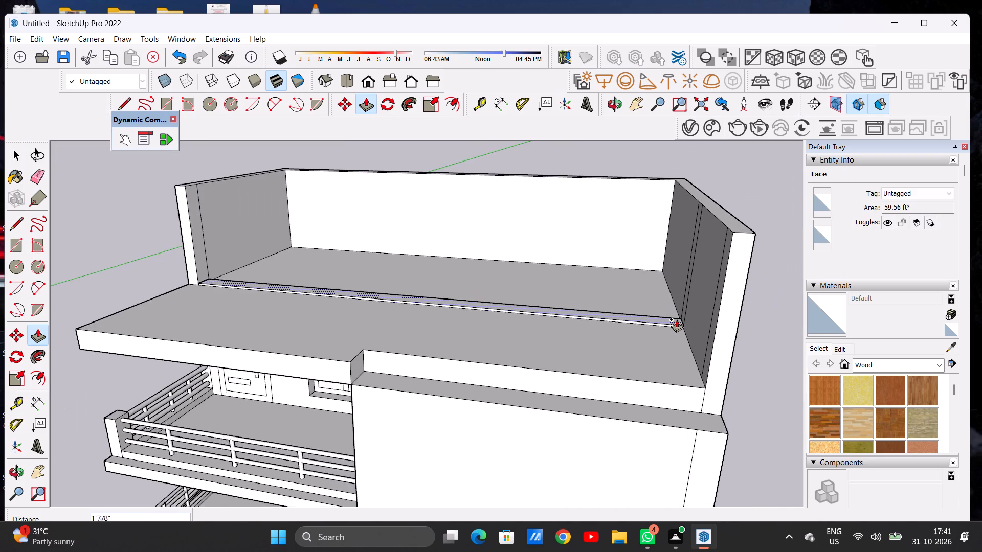
scroll(677, 319, "down", 4)
scroll(688, 257, "up", 5)
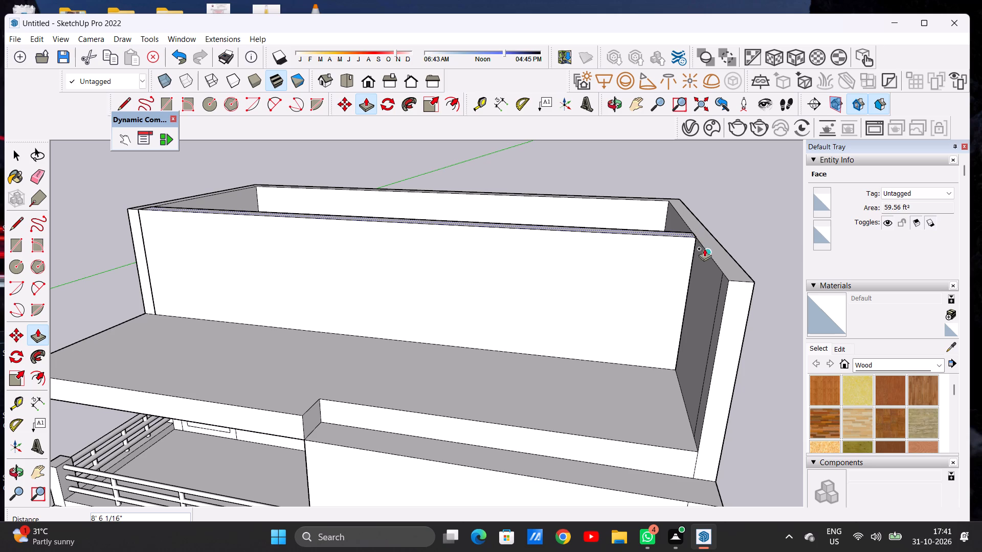
left_click(698, 241)
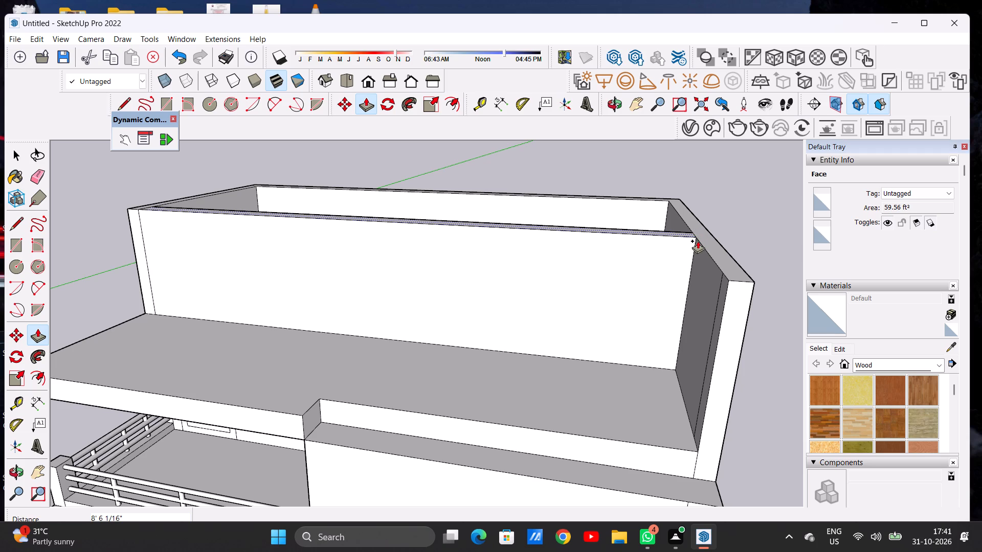
key("space")
Examine the whole front facade with the rooftop cross wall, comparing the rooftop level with the balcony storeys below.
scroll(678, 312, "down", 9)
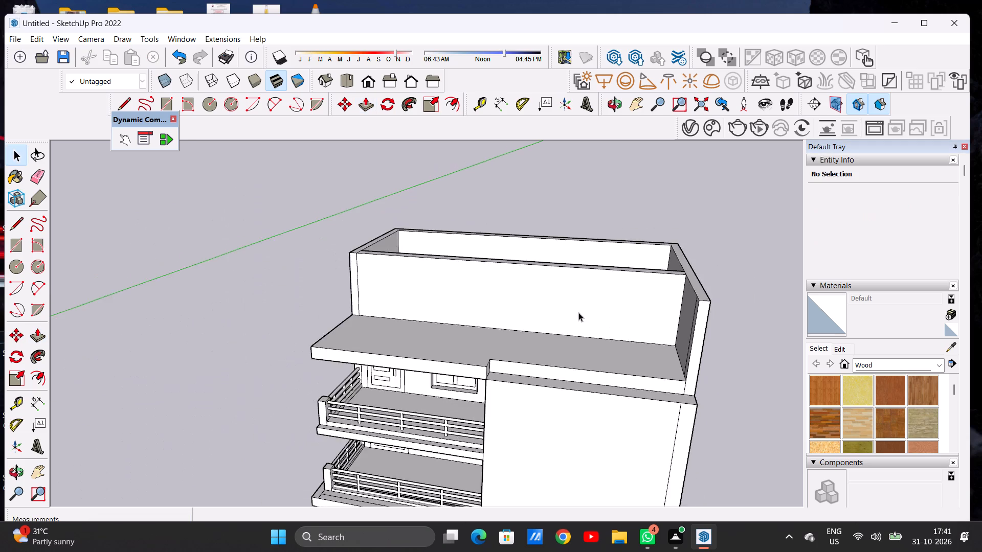
scroll(578, 312, "down", 4)
middle_click_drag(551, 327, 578, 294)
scroll(508, 321, "down", 3)
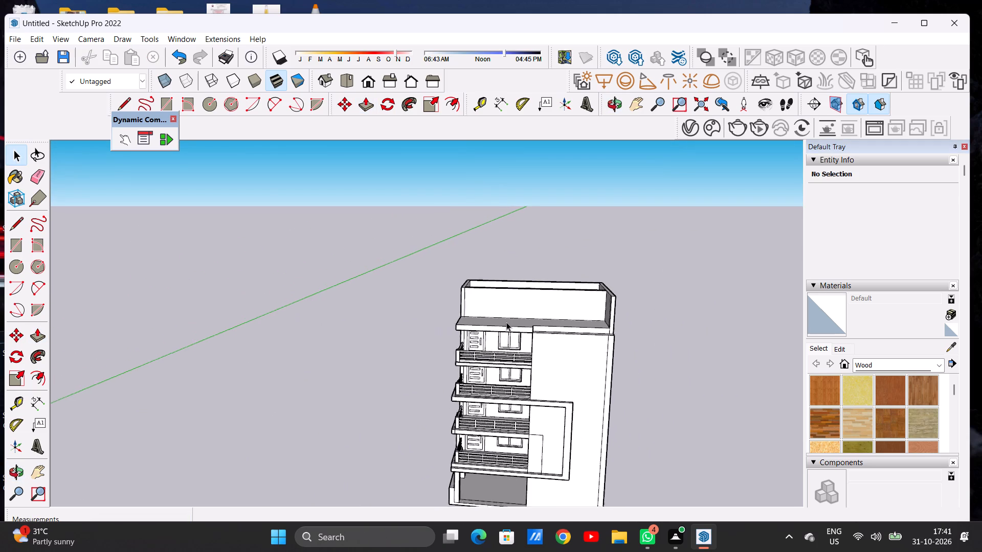
scroll(506, 322, "down", 1)
middle_click_drag(499, 325, 497, 313)
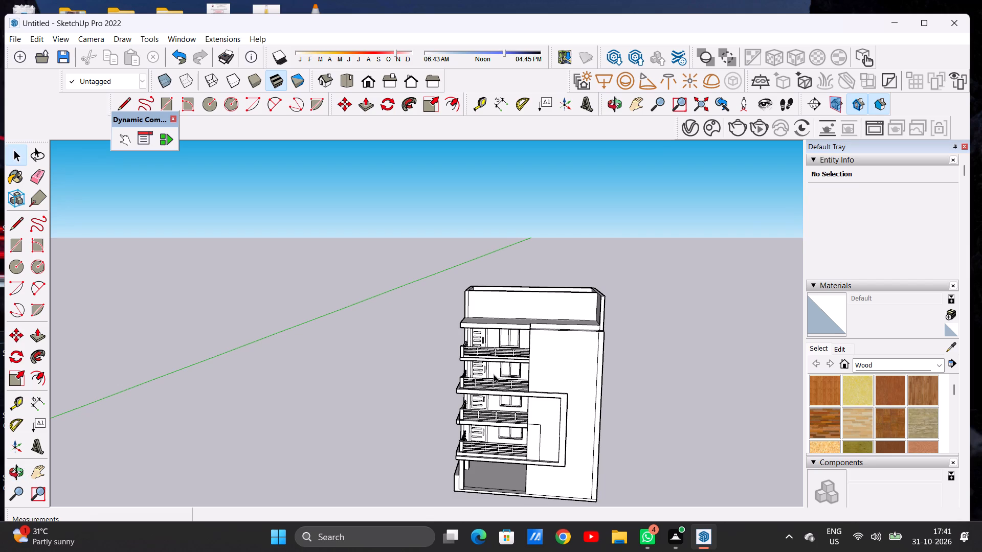
scroll(497, 377, "up", 1)
scroll(497, 377, "down", 1)
scroll(497, 377, "up", 9)
scroll(489, 370, "down", 7)
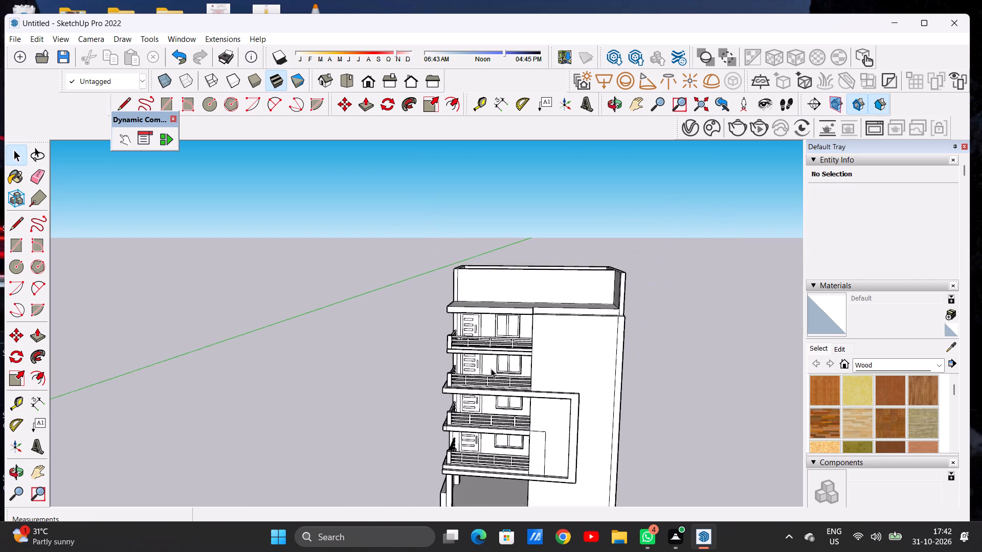
scroll(491, 369, "down", 2)
middle_click_drag(523, 306, 543, 341)
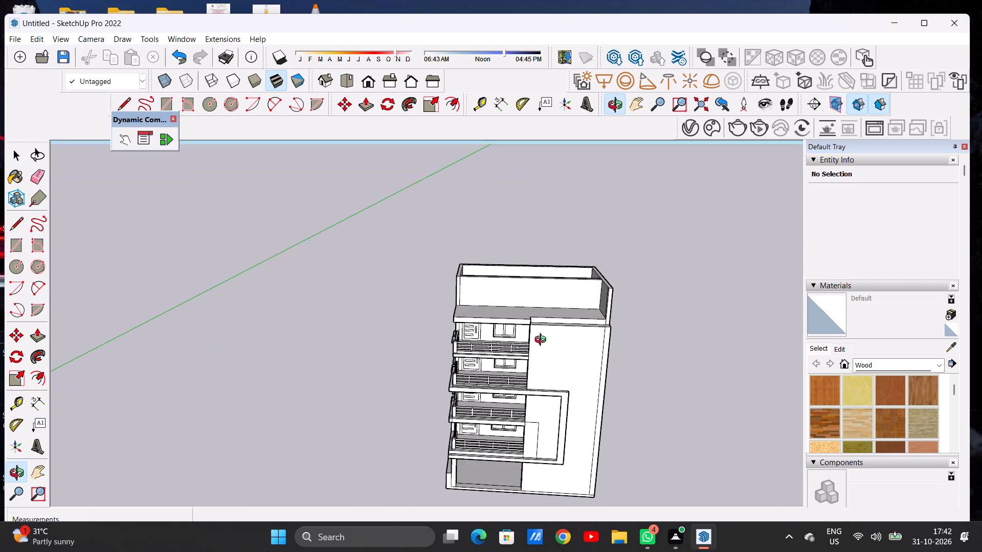
middle_click_drag(543, 341, 531, 320)
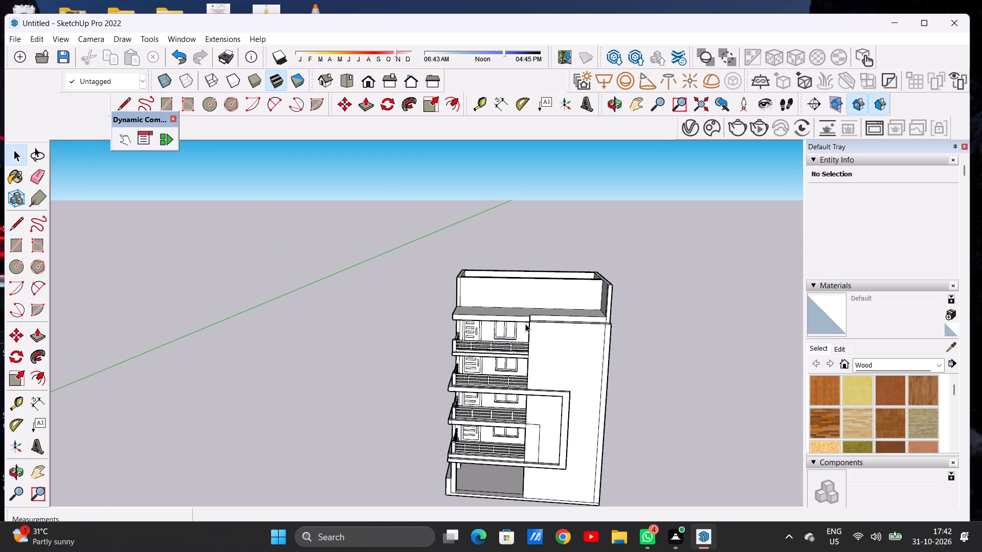
scroll(485, 325, "down", 5)
middle_click_drag(532, 331, 534, 312)
scroll(524, 311, "down", 1)
scroll(459, 316, "up", 3)
scroll(462, 316, "down", 1)
scroll(463, 316, "up", 2)
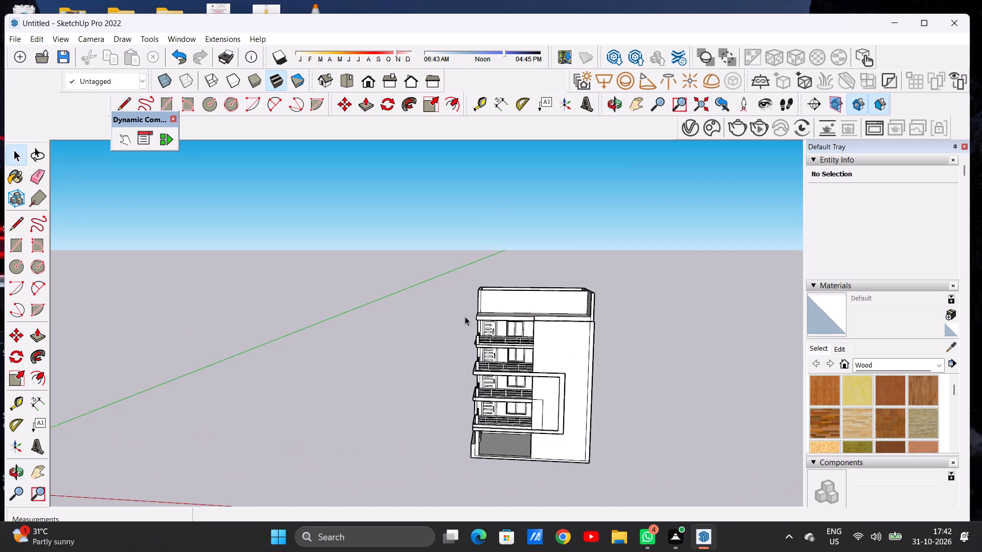
Examine the balcony-side corner of the upper storeys and the rooftop walls above the projecting slab.
scroll(465, 316, "up", 8)
middle_click_drag(460, 331, 638, 318)
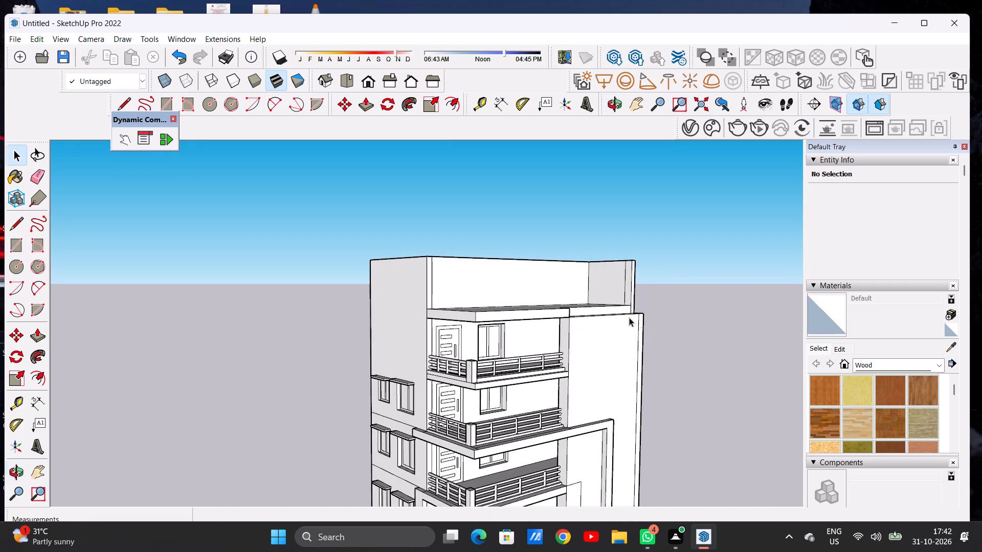
scroll(449, 338, "up", 1)
scroll(449, 338, "down", 1)
scroll(449, 339, "up", 8)
scroll(448, 340, "down", 2)
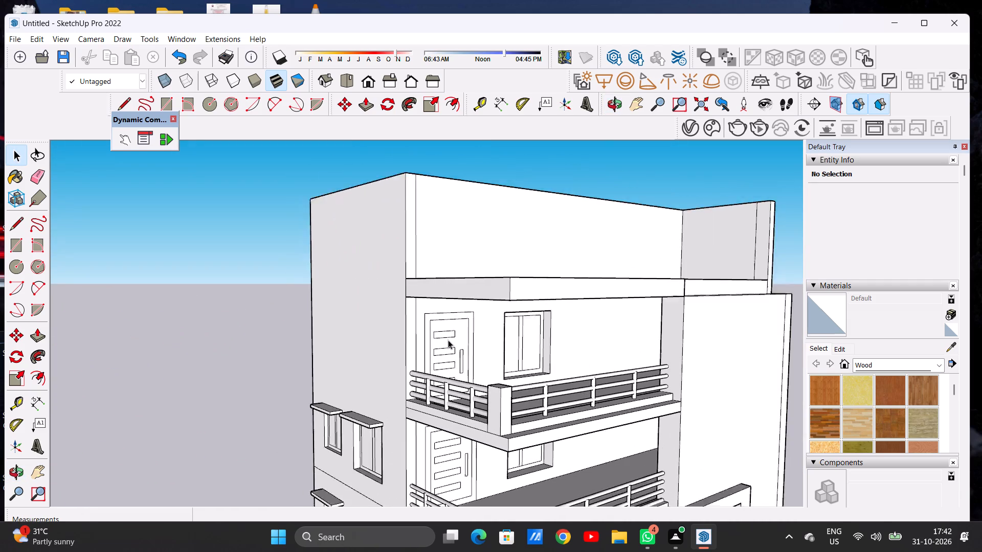
scroll(448, 340, "down", 2)
middle_click_drag(539, 334, 404, 358)
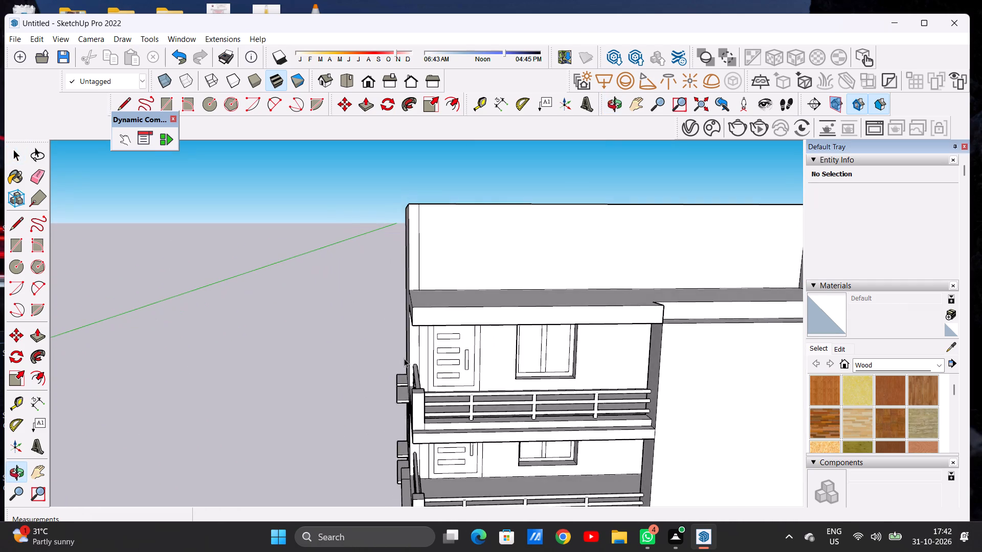
scroll(404, 358, "down", 9)
middle_click_drag(470, 339, 454, 357)
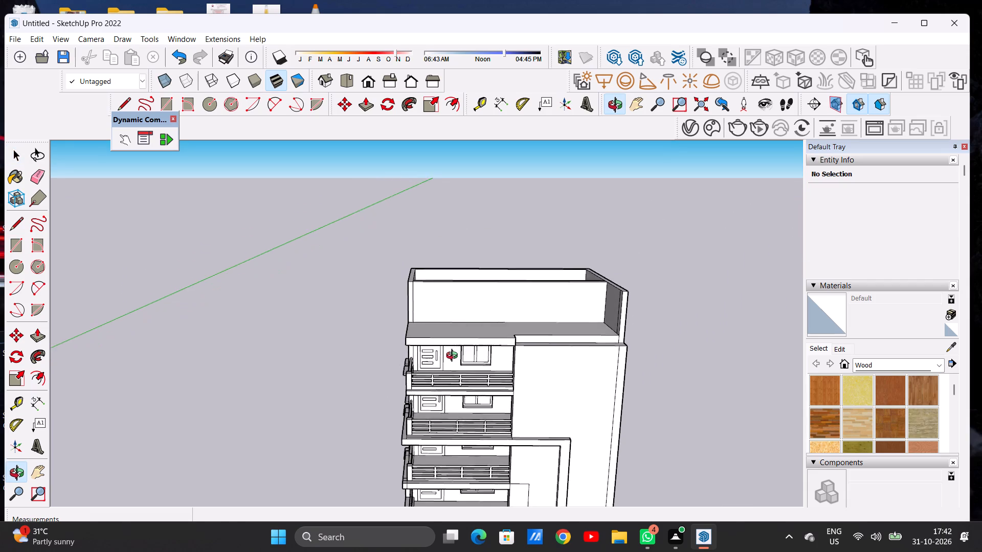
middle_click_drag(454, 357, 452, 373)
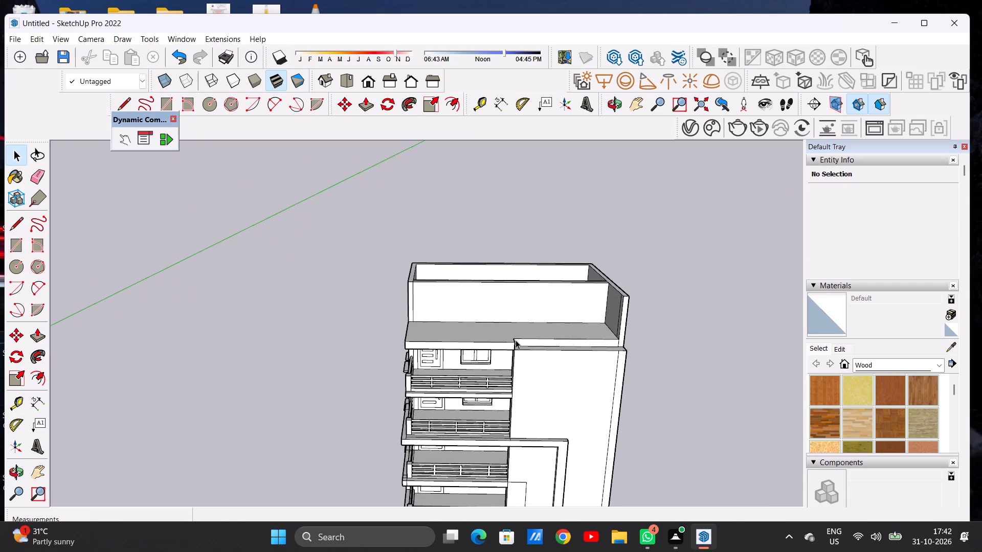
Push/Pull the top face of the front wall beside the balconies up 10'.
scroll(507, 354, "up", 6)
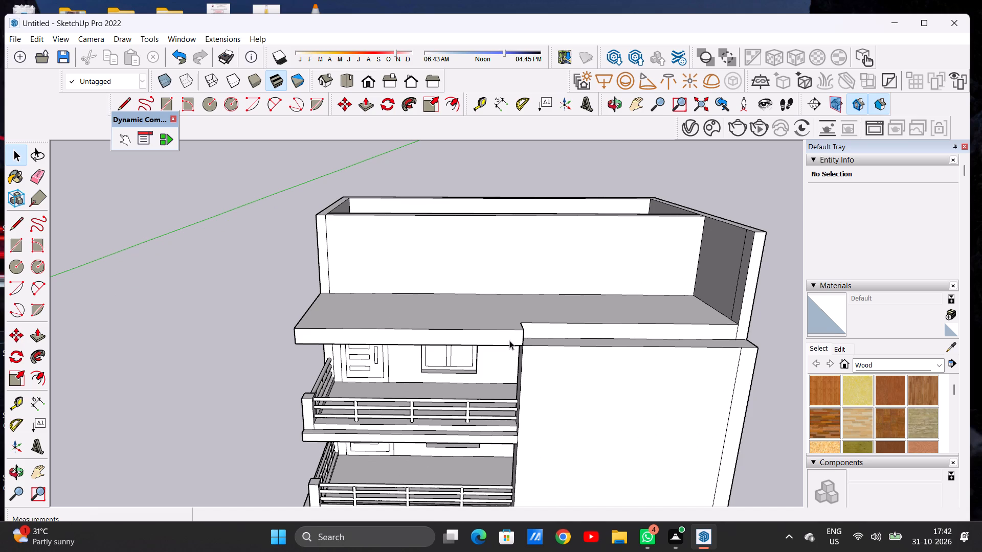
scroll(510, 334, "down", 6)
middle_click_drag(498, 318, 489, 381)
middle_click_drag(475, 311, 470, 288)
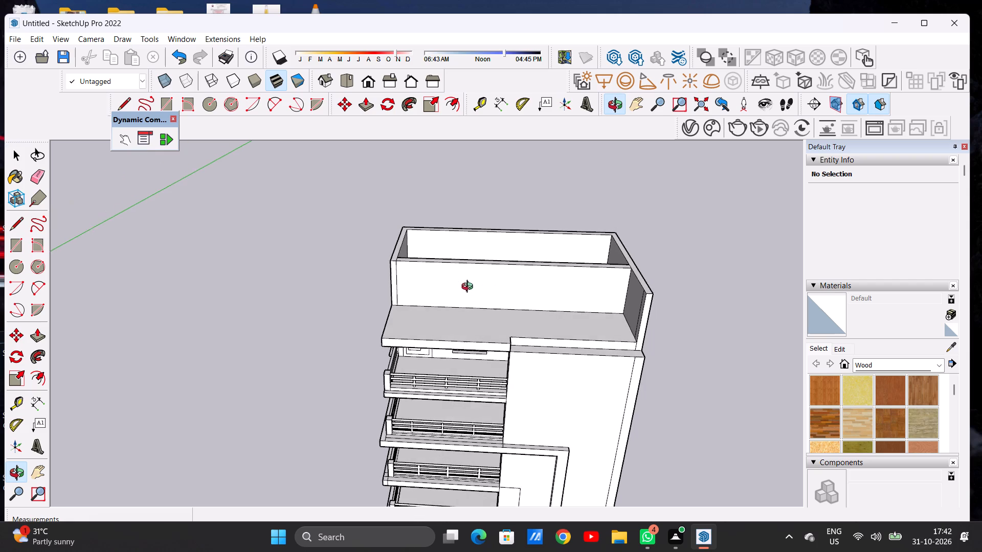
middle_click_drag(470, 288, 470, 286)
scroll(613, 366, "up", 4)
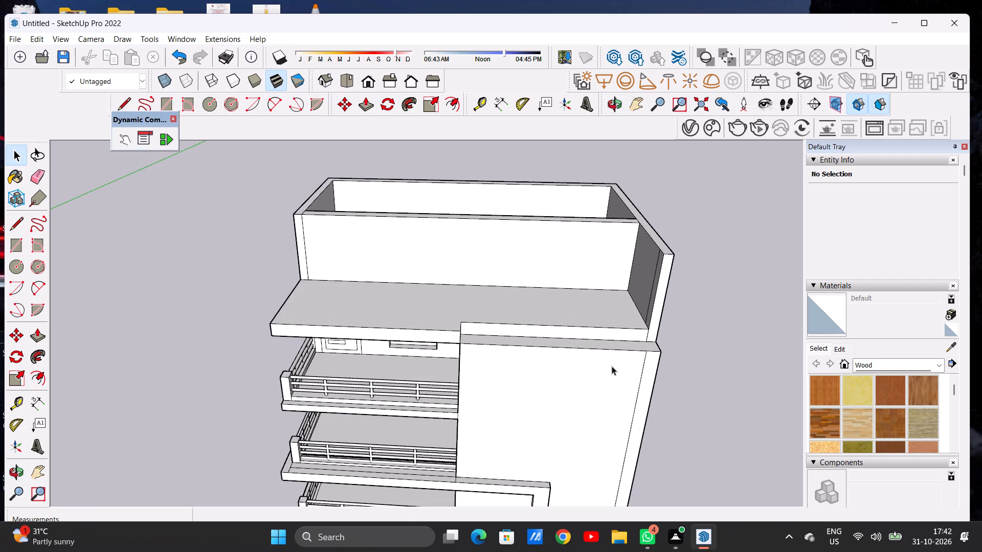
key("p")
scroll(649, 347, "up", 4)
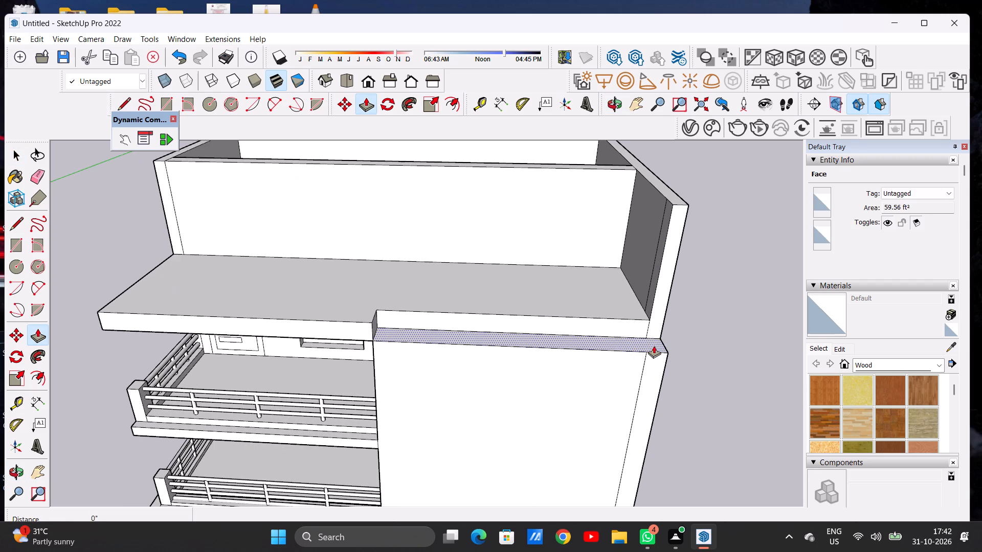
left_click(654, 346)
middle_click_drag(323, 551, 303, 551)
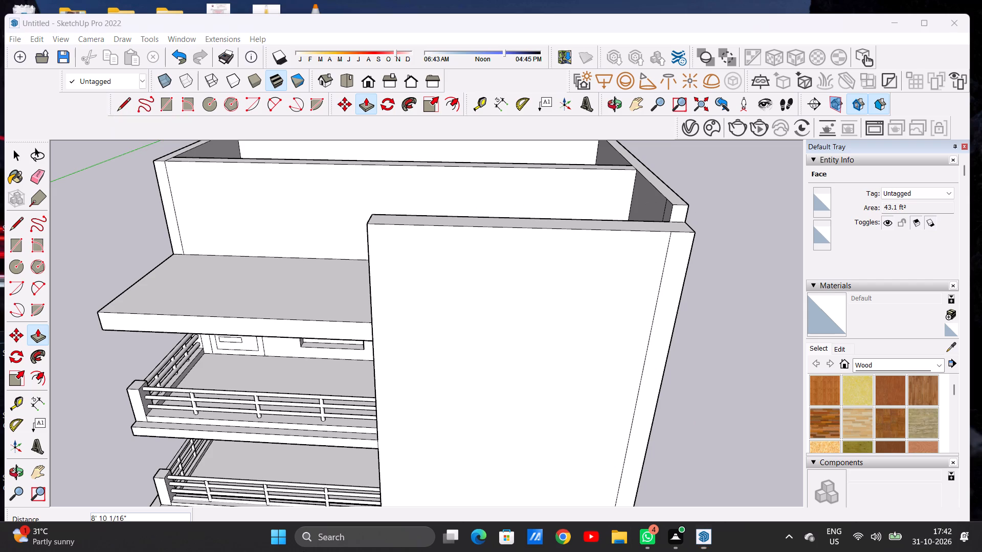
middle_click_drag(303, 551, 281, 551)
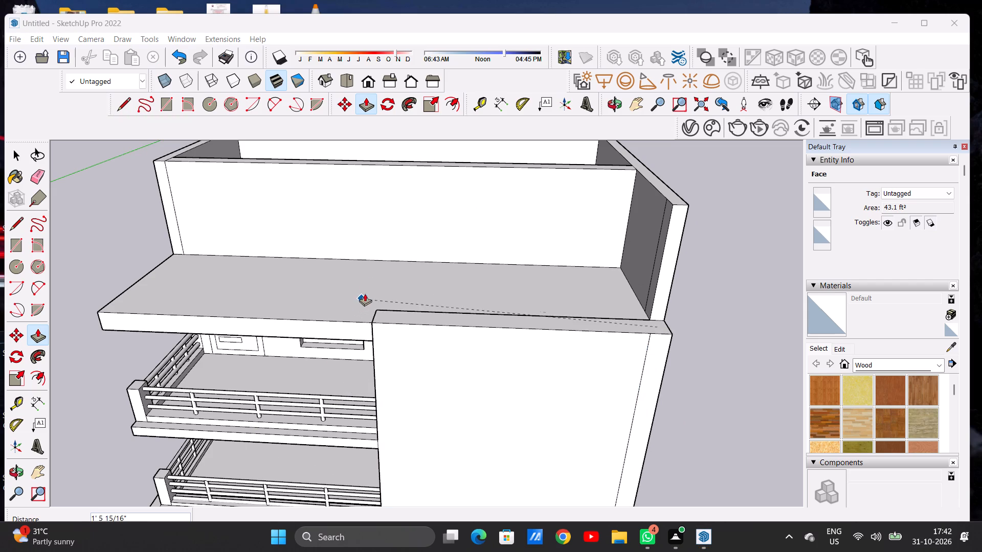
key("space")
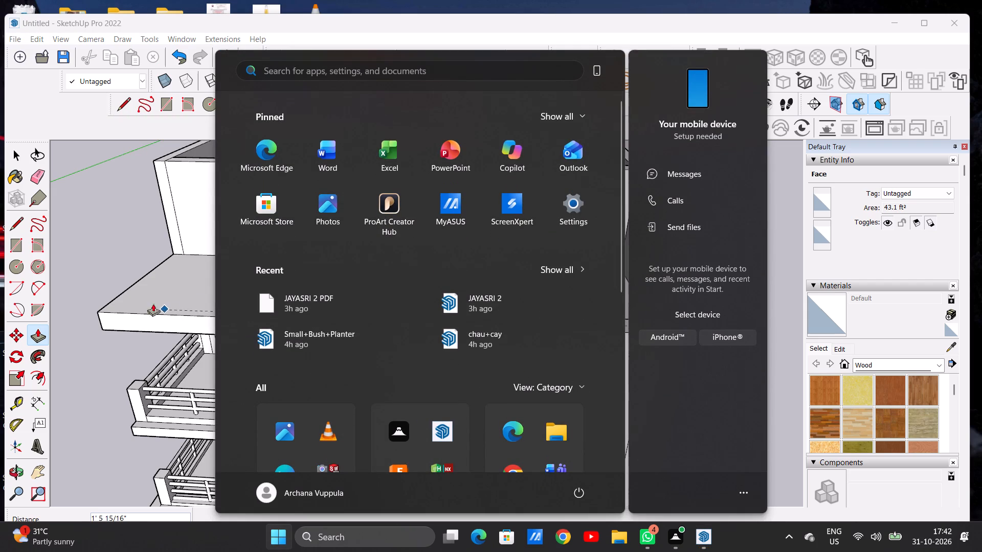
left_click(121, 261)
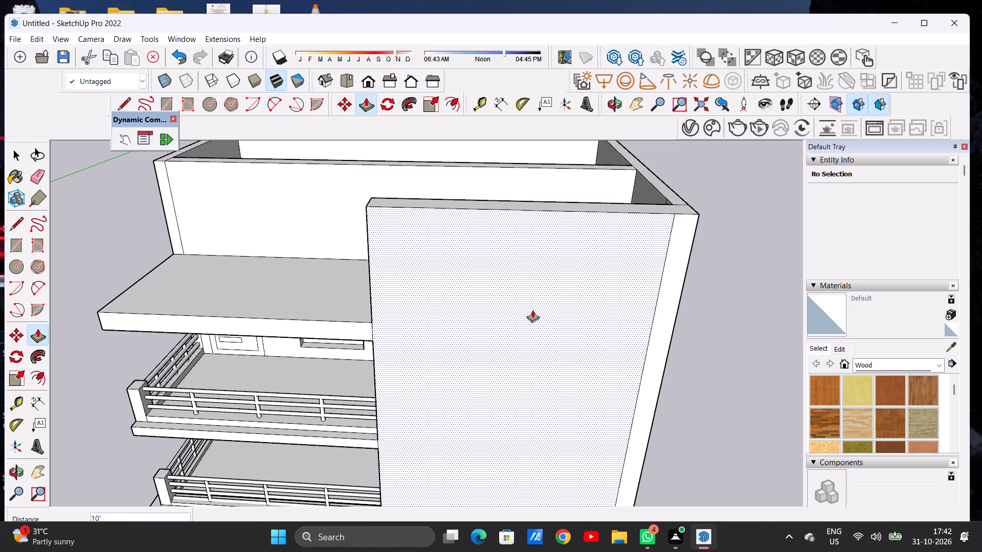
Examine the front facade from the ground storey to the rooftop, checking the raised front wall against the balcony storeys.
key("space")
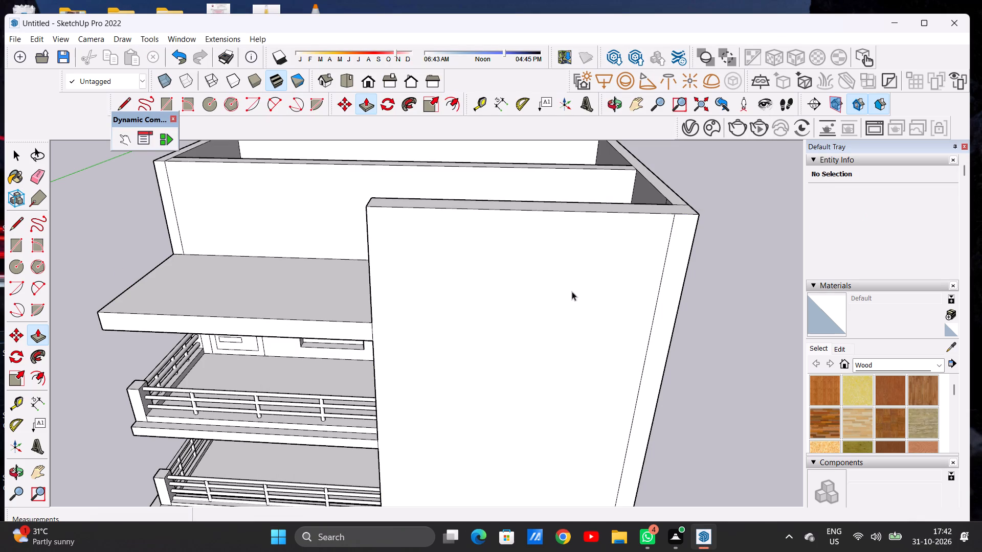
scroll(572, 304, "down", 14)
middle_click_drag(567, 330, 574, 286)
scroll(527, 301, "down", 5)
middle_click_drag(527, 328, 500, 315)
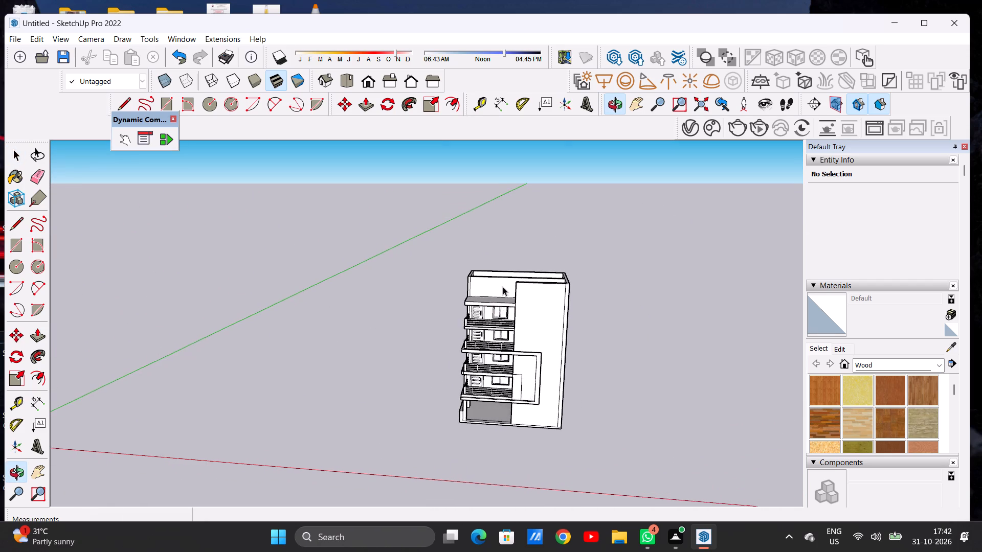
scroll(503, 287, "up", 2)
scroll(503, 287, "down", 1)
scroll(503, 287, "up", 7)
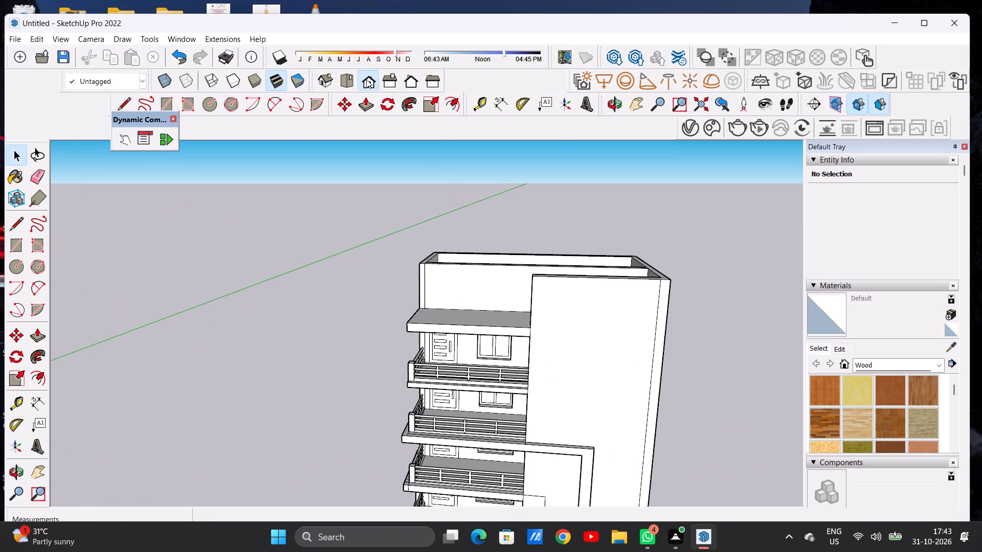
left_click(366, 79)
scroll(533, 293, "down", 7)
middle_click_drag(466, 262, 455, 311)
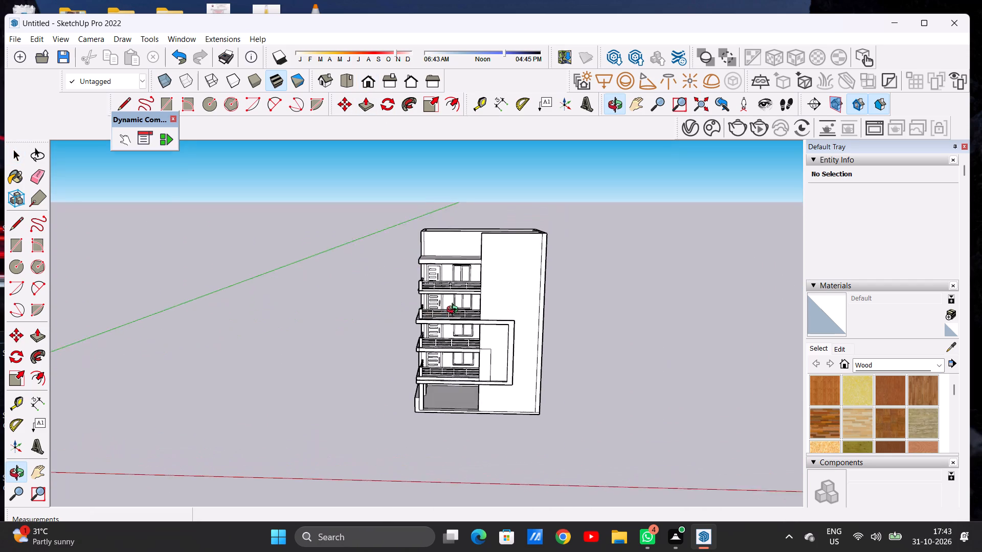
middle_click_drag(455, 311, 450, 320)
Draw a door rectangle about 5' 7" by 7' 7" on the rooftop cross wall, rising from the terrace slab near the outer side wall.
scroll(462, 240, "up", 7)
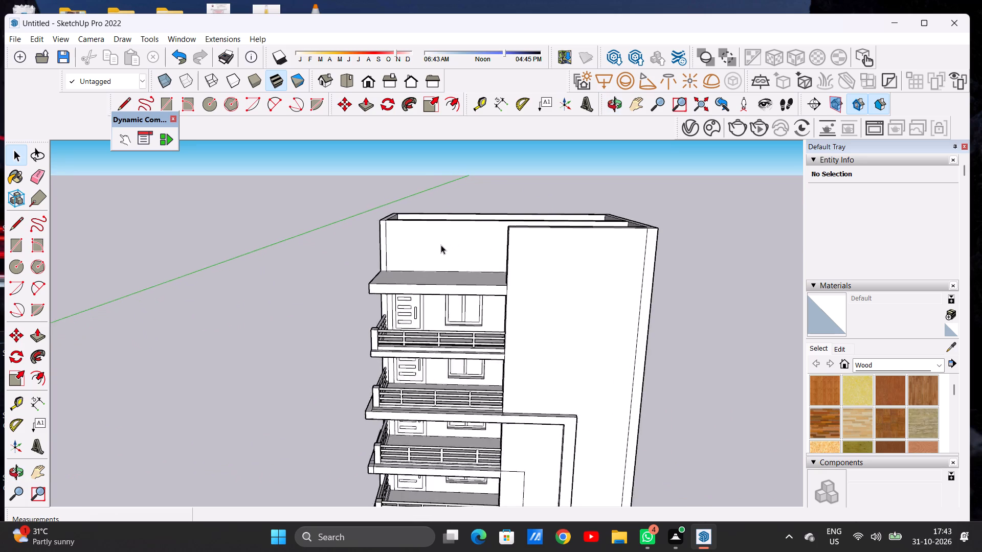
scroll(441, 245, "up", 2)
scroll(441, 245, "down", 1)
scroll(441, 245, "up", 3)
key("r")
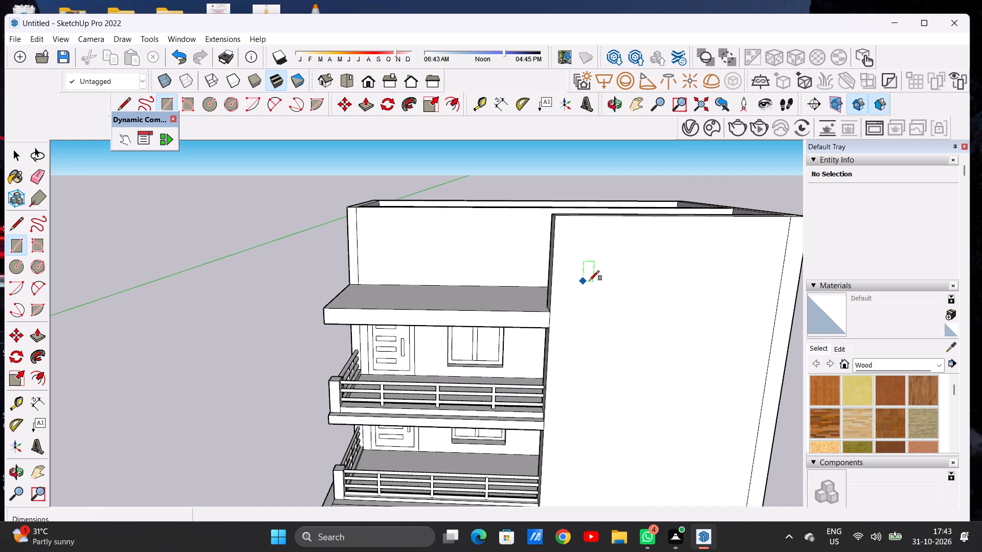
scroll(666, 269, "down", 4)
scroll(441, 283, "up", 4)
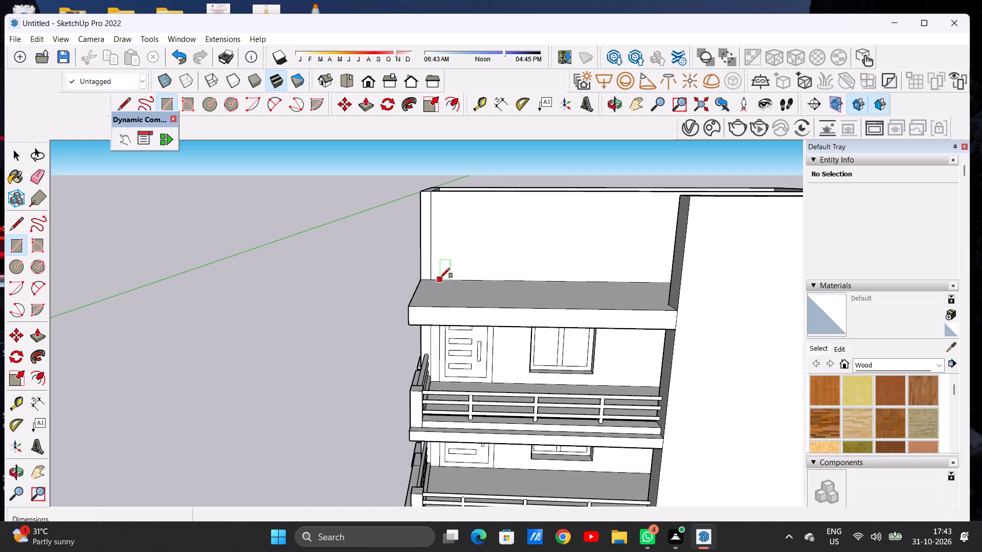
left_click(440, 278)
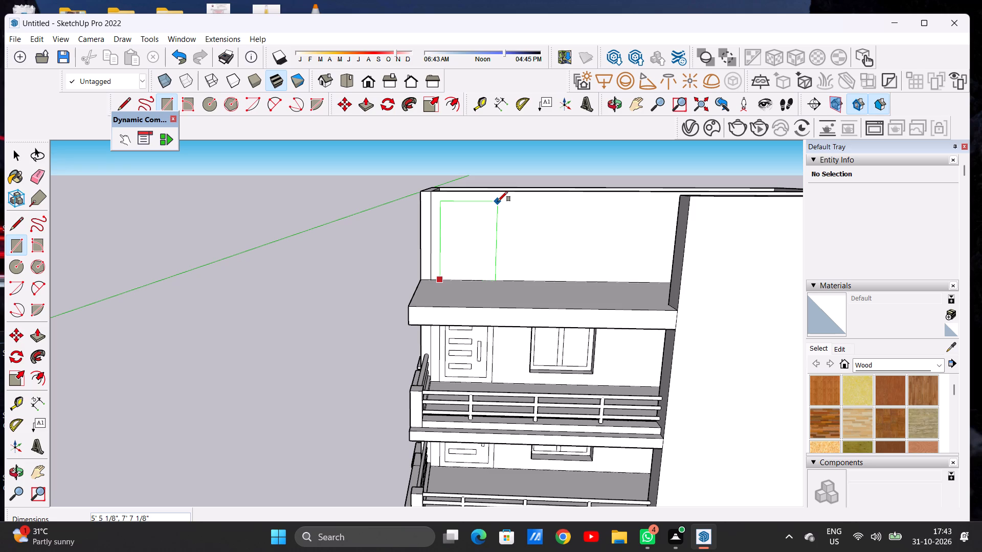
left_click(499, 201)
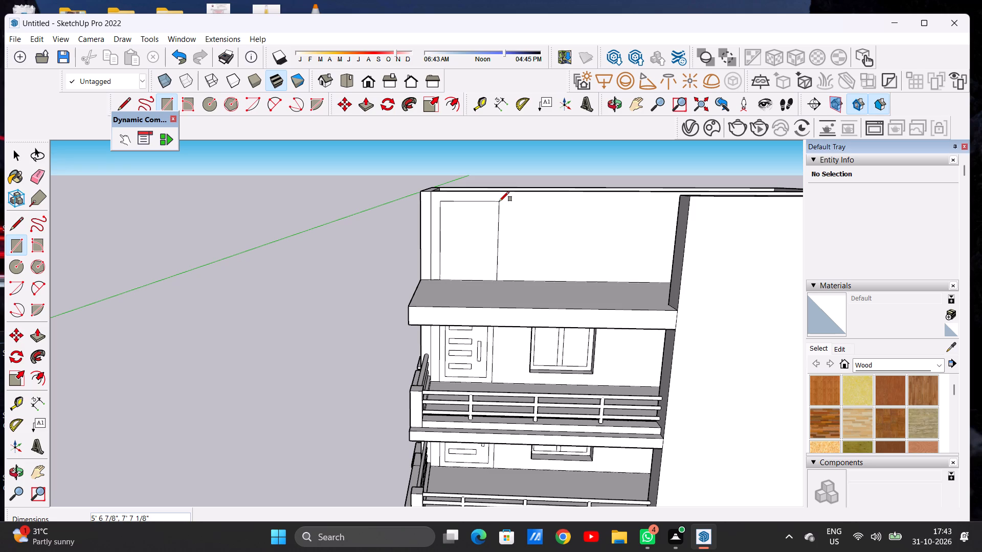
Draw a window rectangle about 5' 3" square beside the door outline on the rooftop cross wall.
left_click(526, 200)
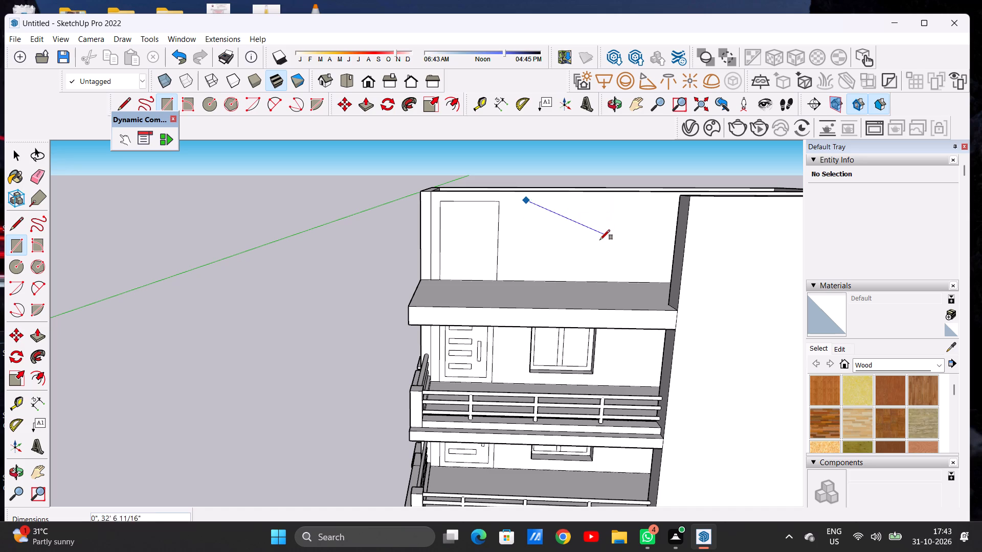
middle_click_drag(596, 259, 572, 253)
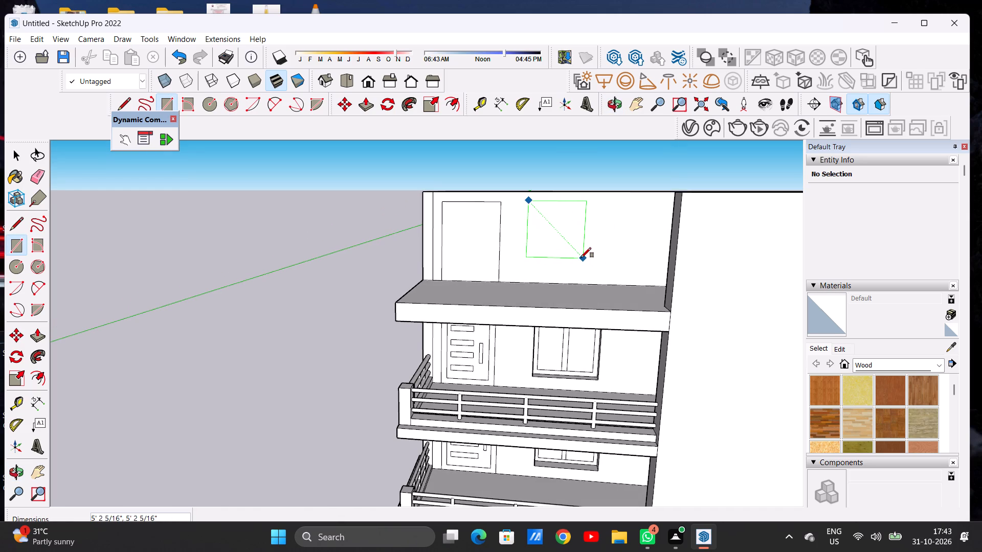
left_click(581, 258)
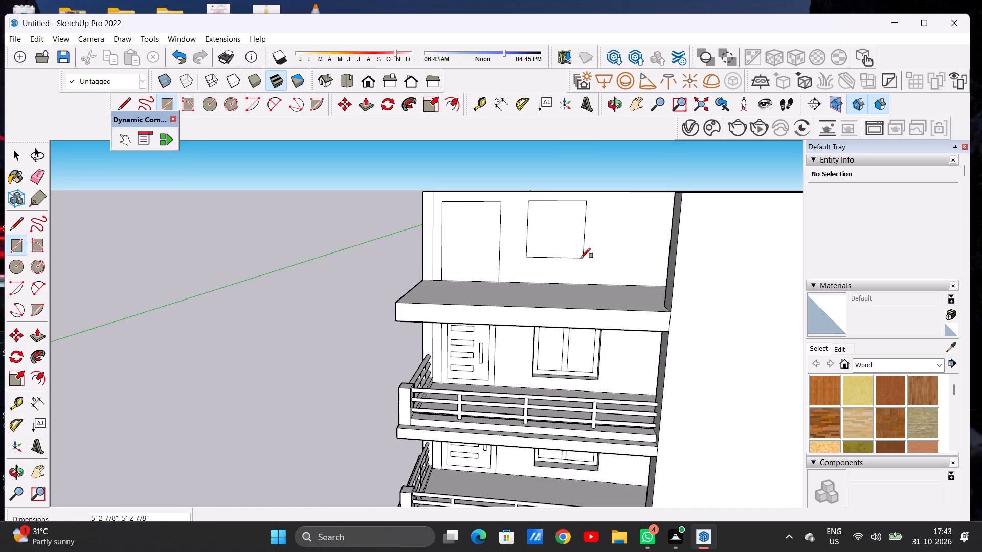
key("space")
Move the rooftop window rectangle with its edges down the wall by about 9 1/2".
scroll(532, 272, "down", 11)
middle_click_drag(549, 285, 548, 265)
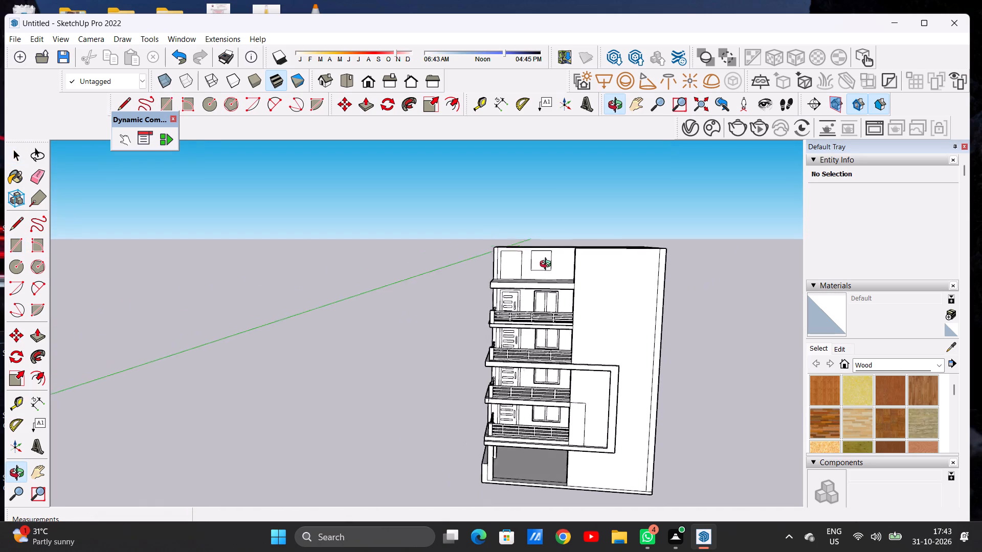
middle_click_drag(548, 265, 542, 275)
scroll(547, 267, "up", 9)
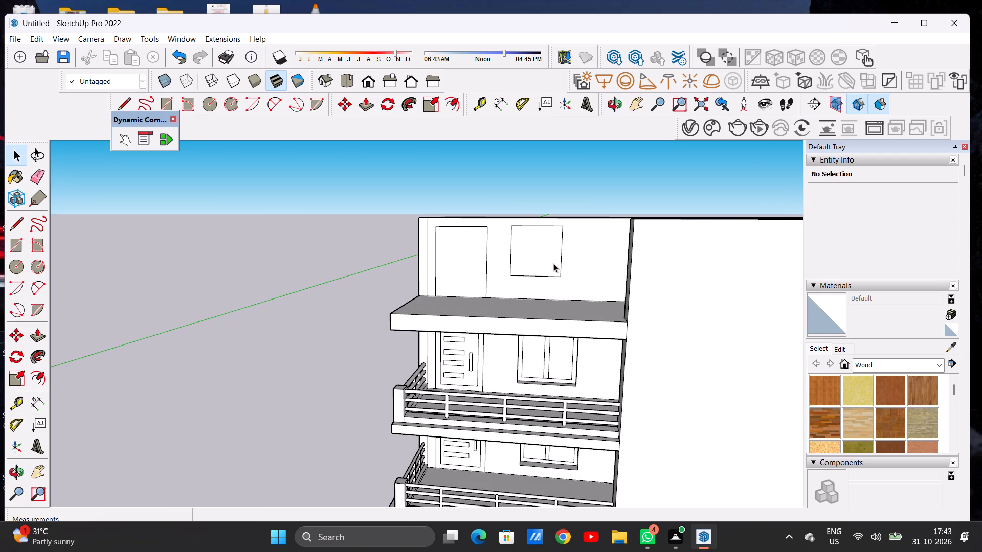
double_click(551, 263)
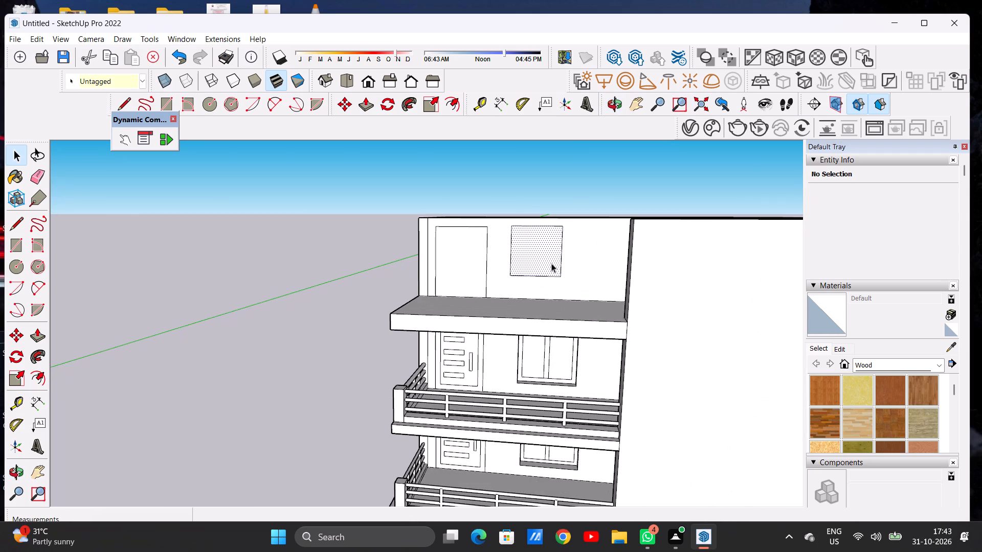
key("m")
left_click(561, 274)
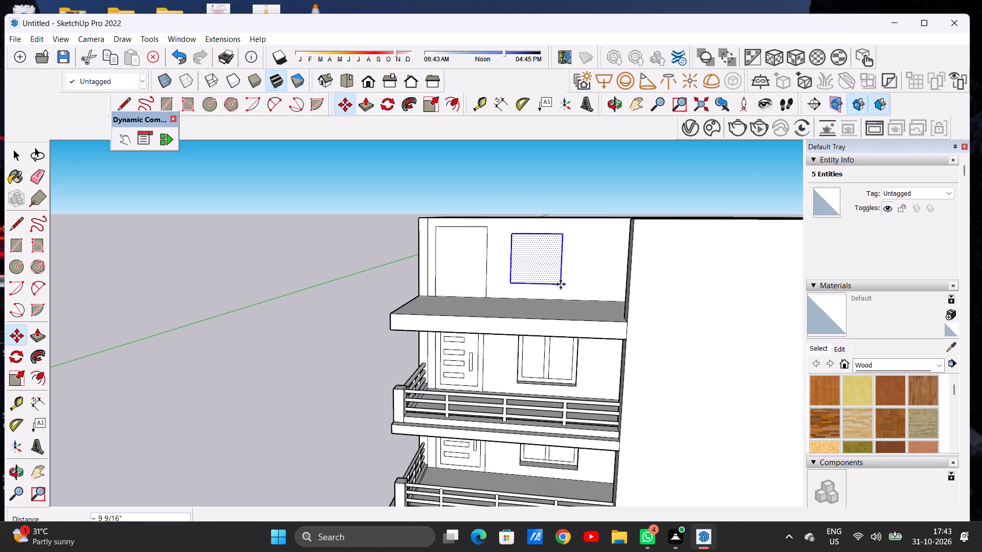
left_click(561, 284)
key("space")
double_click(574, 197)
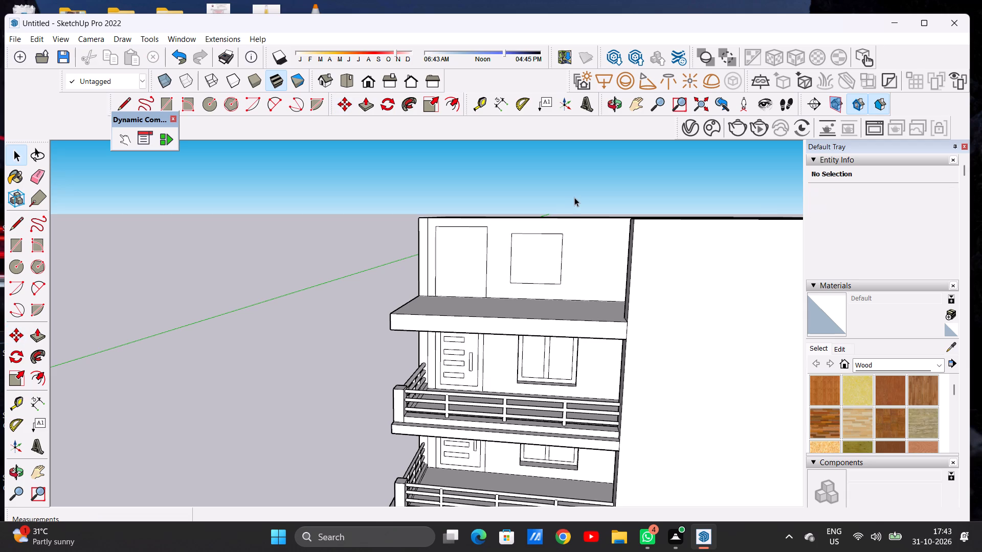
Offset the rooftop door outline inward by about 5 1/2" to form the door frame.
scroll(575, 286, "down", 9)
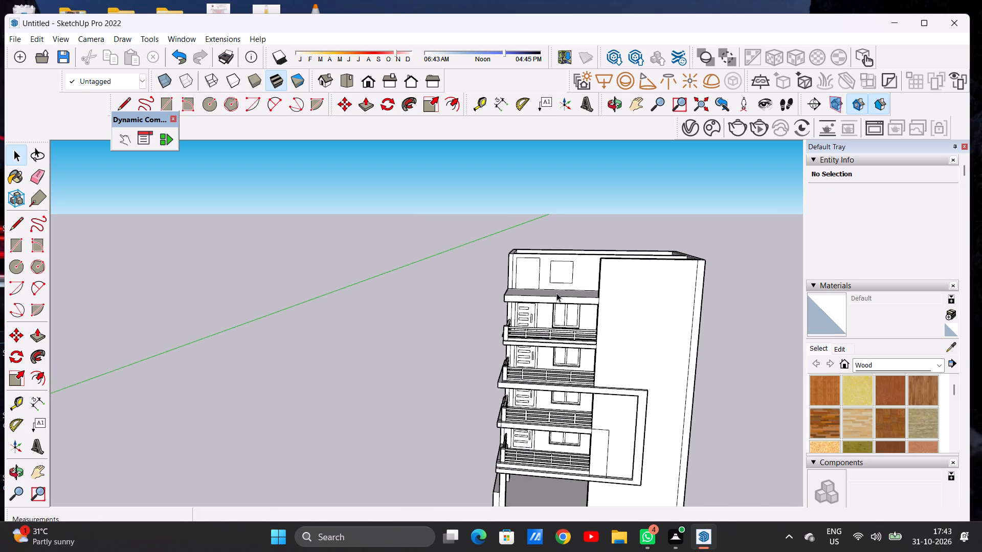
scroll(567, 272, "up", 10)
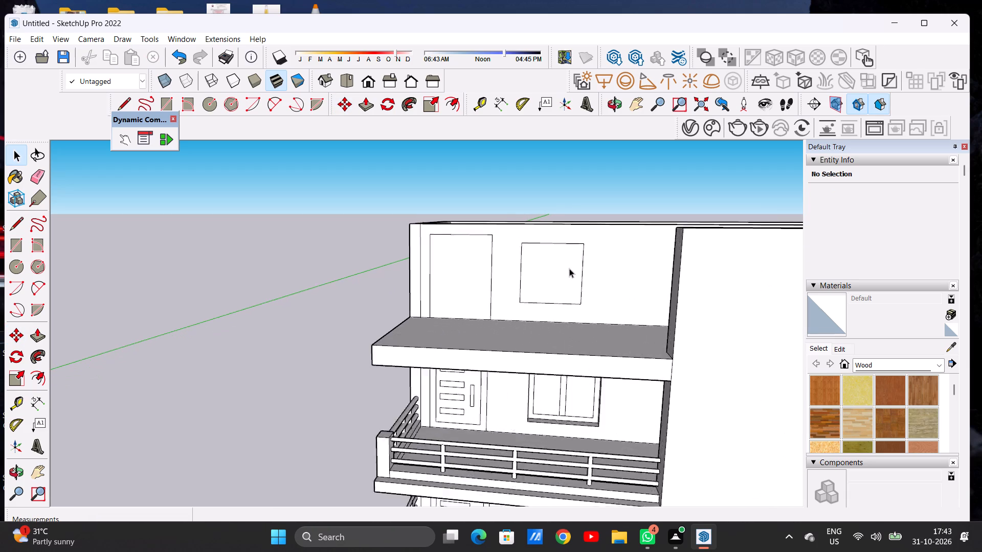
scroll(569, 268, "up", 2)
scroll(569, 268, "down", 10)
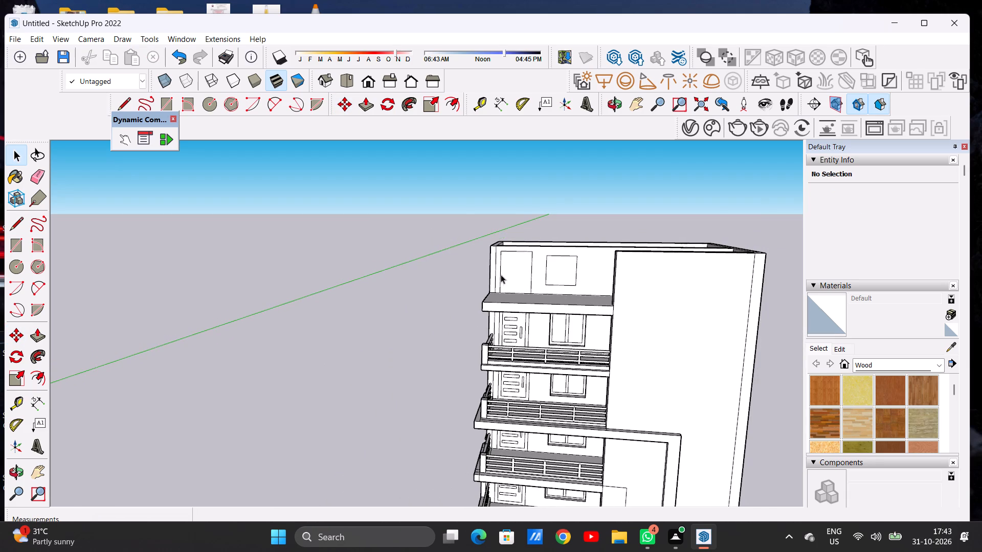
scroll(511, 279, "up", 11)
type("OF")
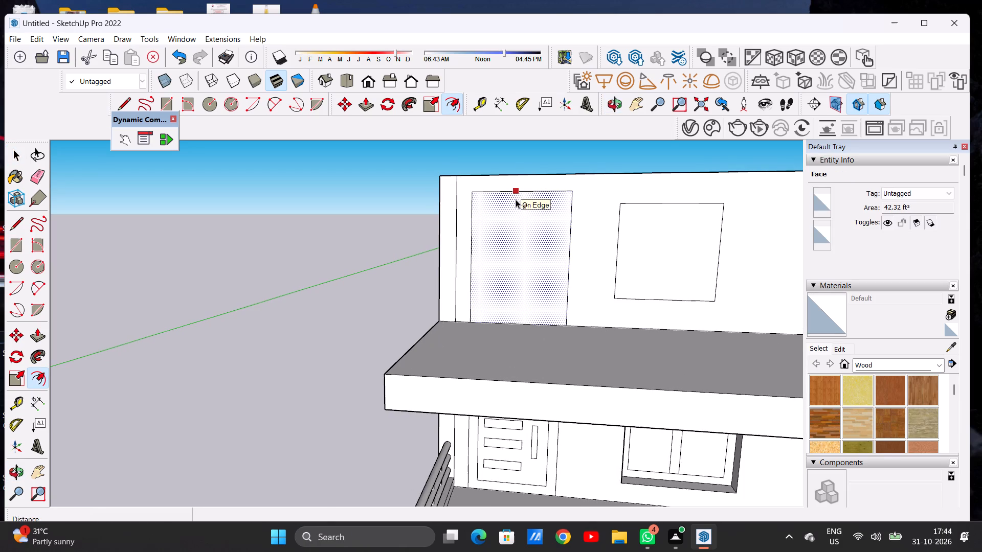
left_click(516, 199)
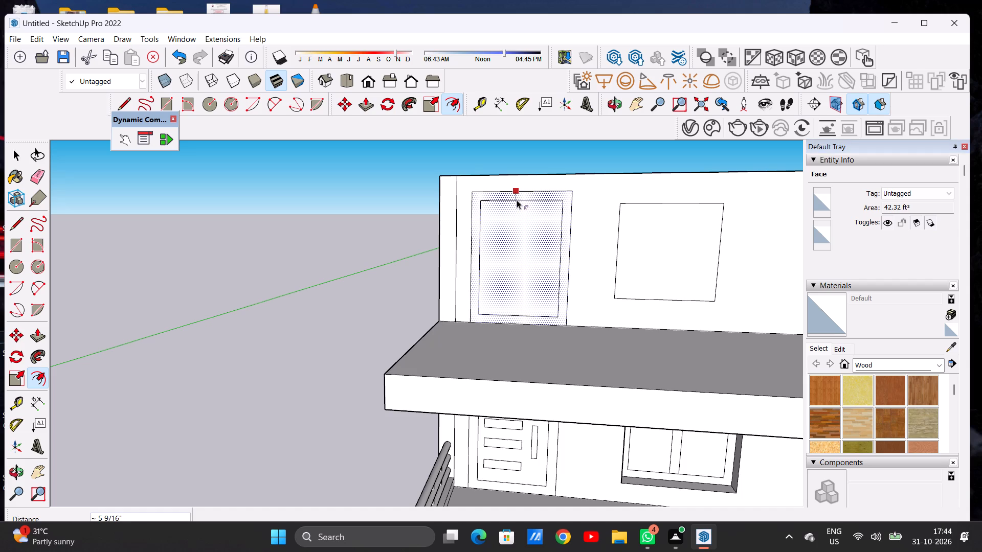
left_click(517, 200)
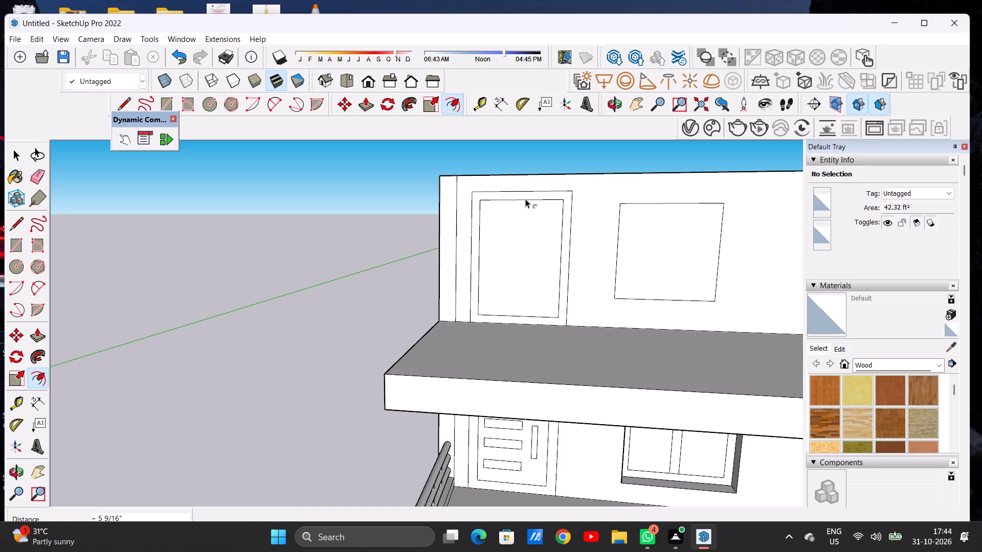
key("space")
Draw a horizontal slot about 2' 7" by 6 1/2" near the top of the rooftop door's inner panel.
scroll(525, 200, "down", 6)
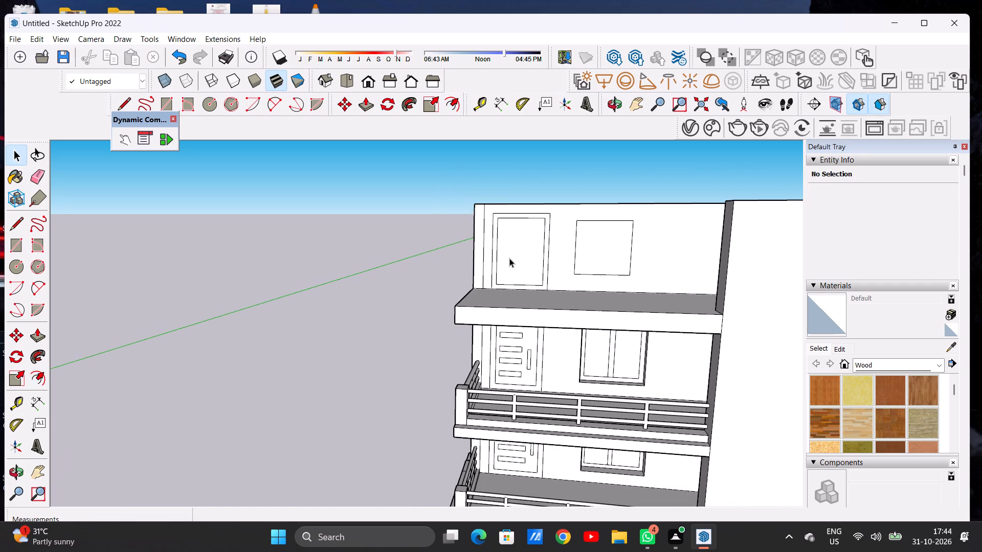
middle_click_drag(528, 246, 534, 250)
scroll(514, 240, "up", 3)
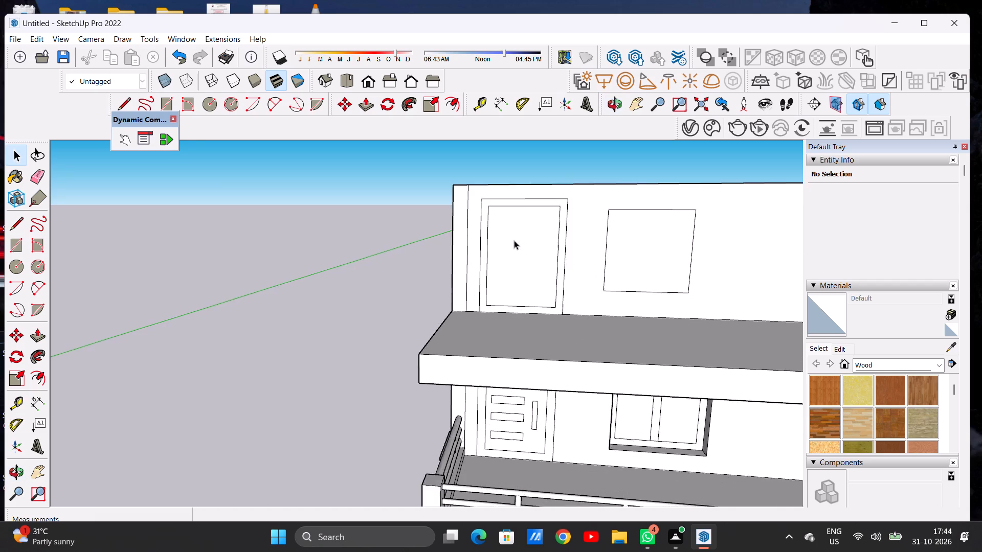
scroll(514, 240, "up", 3)
scroll(514, 240, "down", 1)
scroll(514, 240, "up", 2)
key("r")
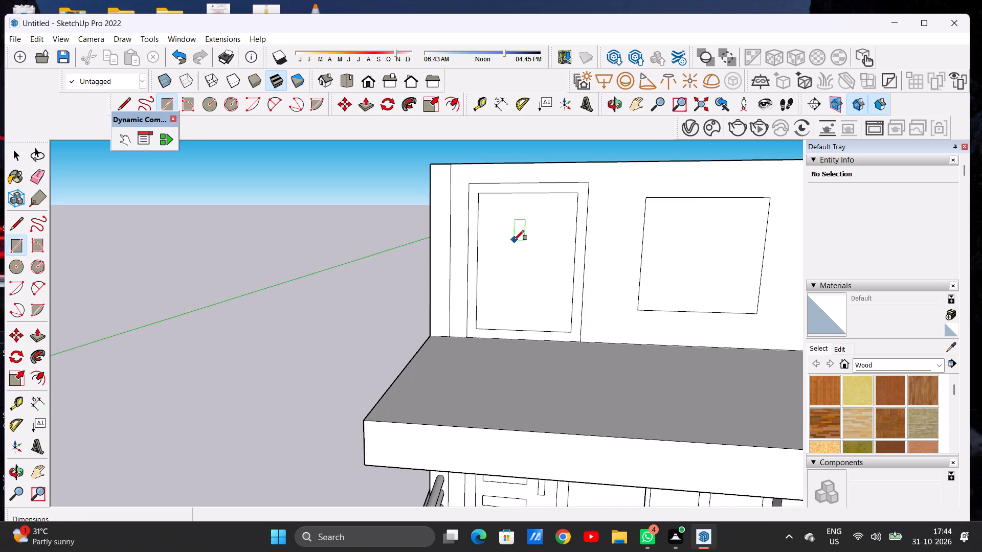
left_click(486, 212)
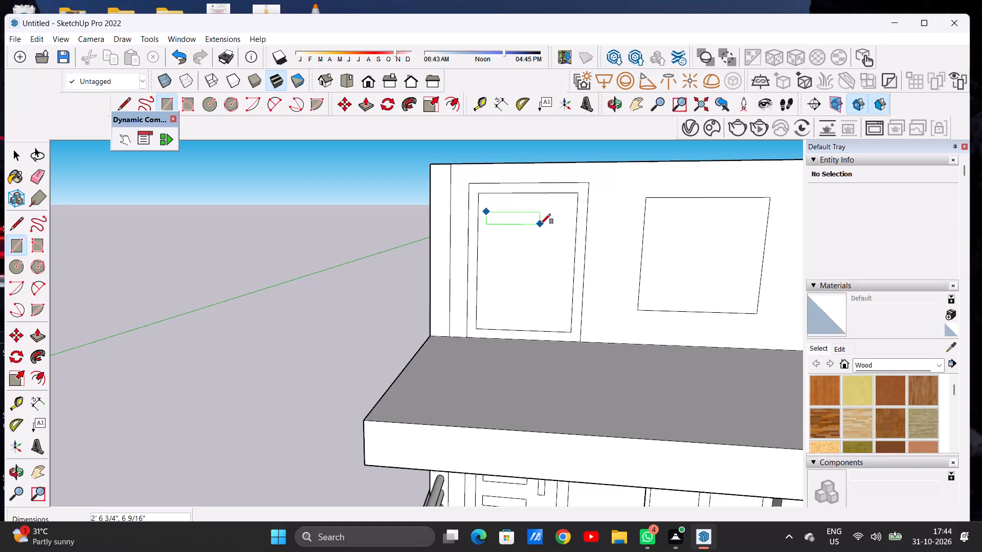
left_click(541, 224)
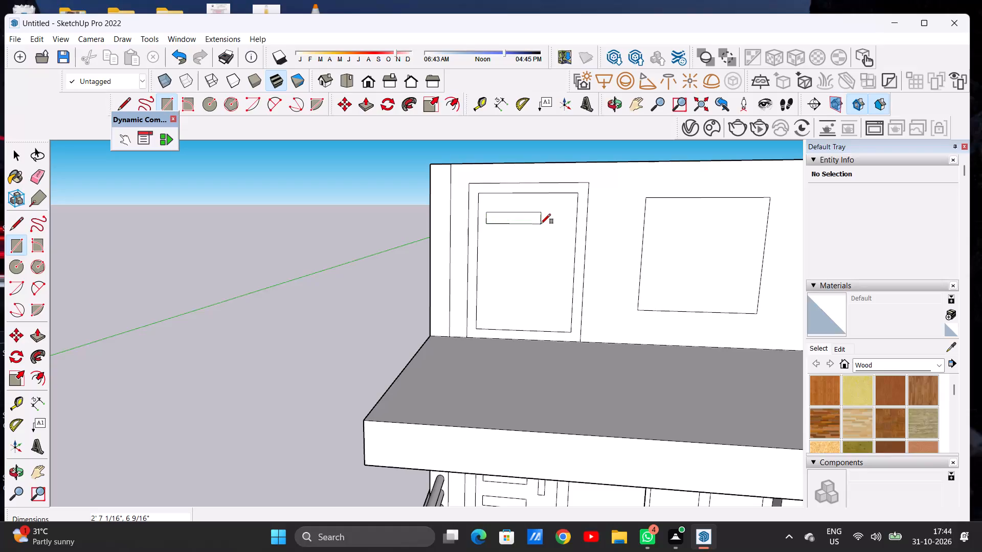
key("space")
Copy the door slot about 4' 3" down the panel, and copy that lower slot back up about 2' 10".
double_click(537, 219)
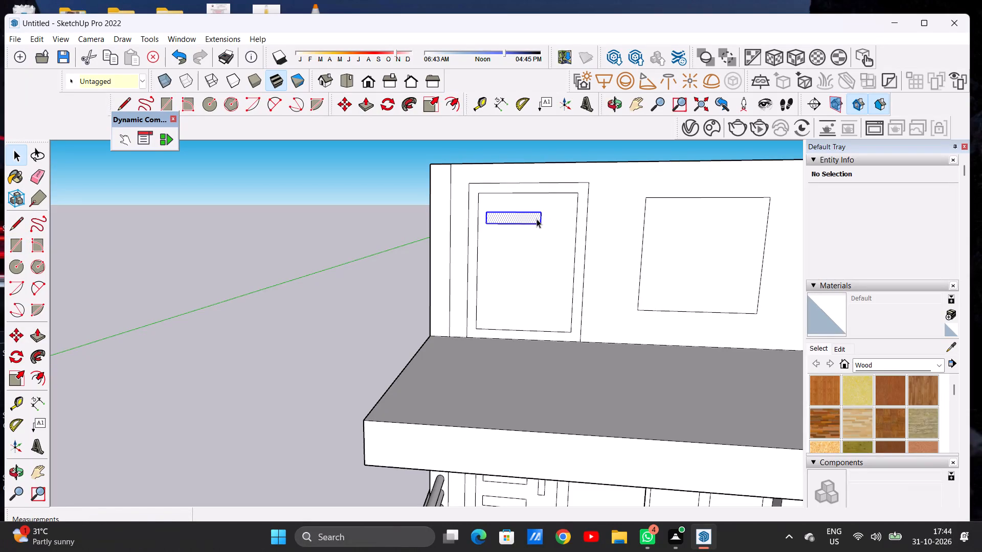
key("m")
left_click(541, 223)
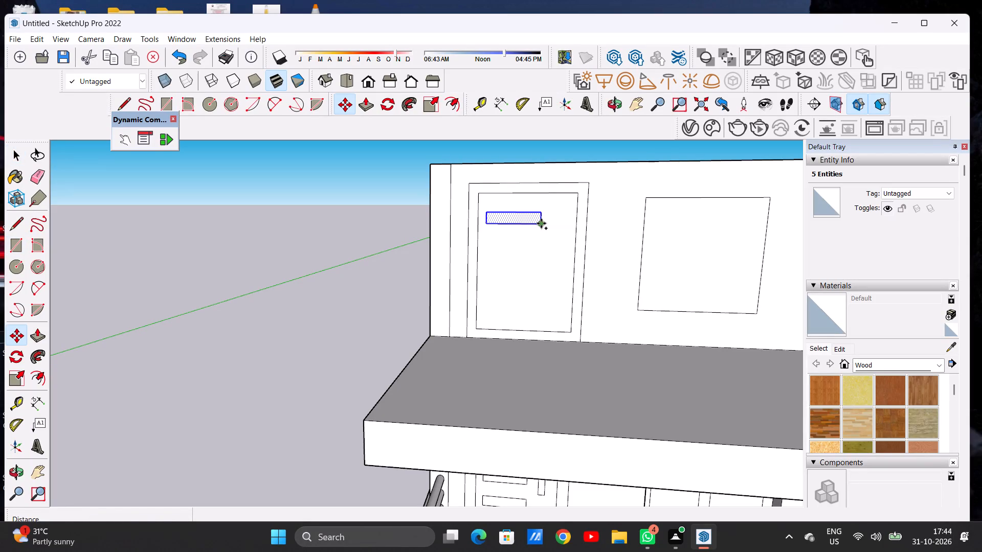
left_click(537, 312)
left_click(536, 312)
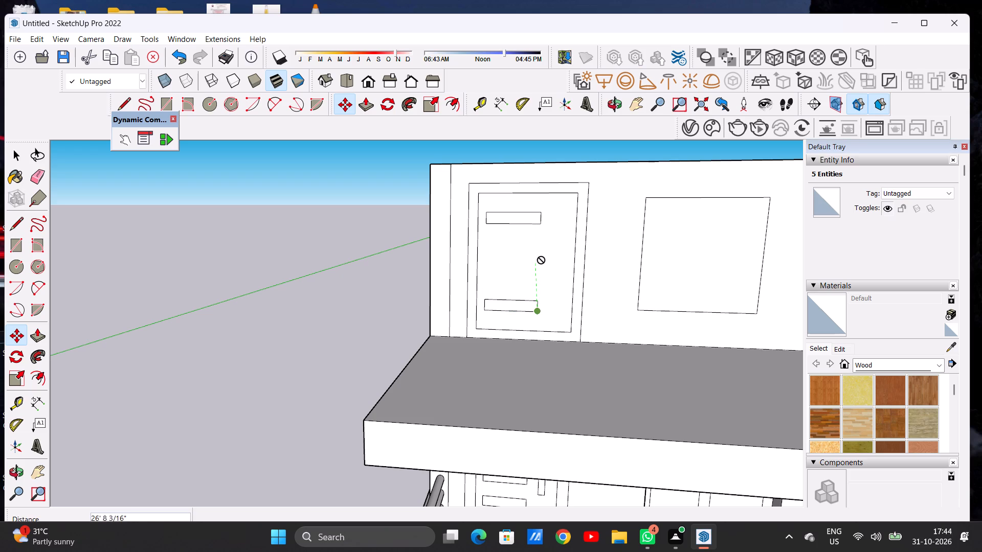
left_click(543, 253)
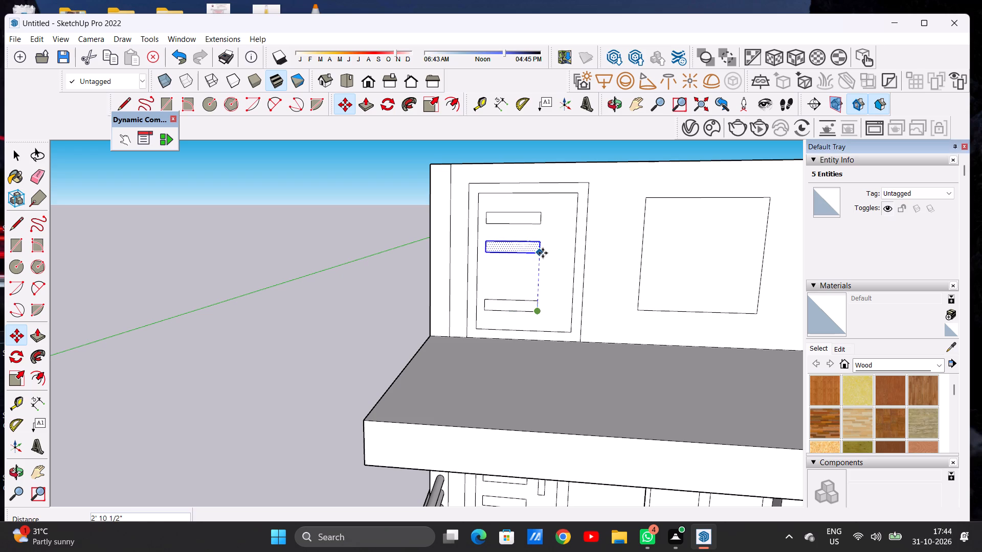
Copy the second slot of the rooftop door about 1' 5" down the panel, between it and the bottom slot.
left_click(543, 253)
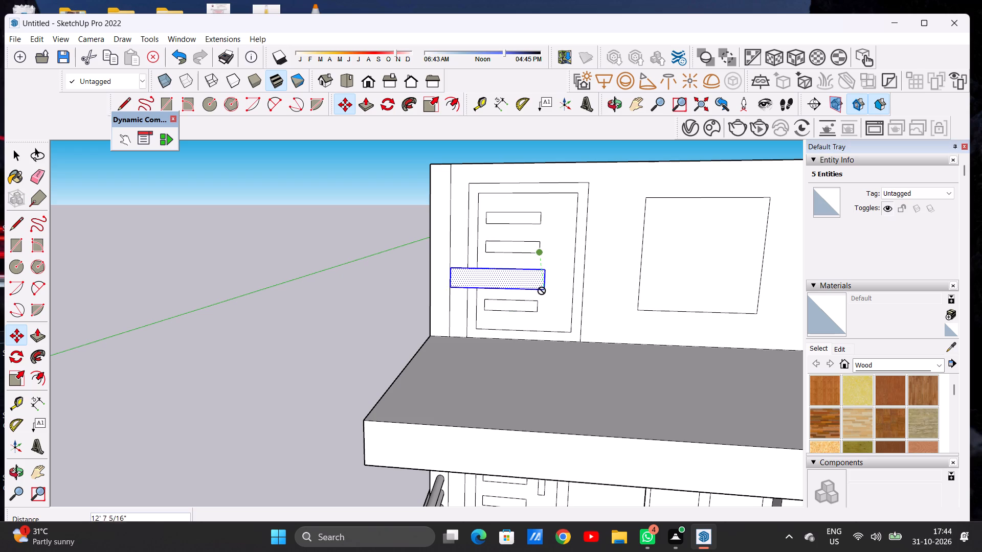
key("space")
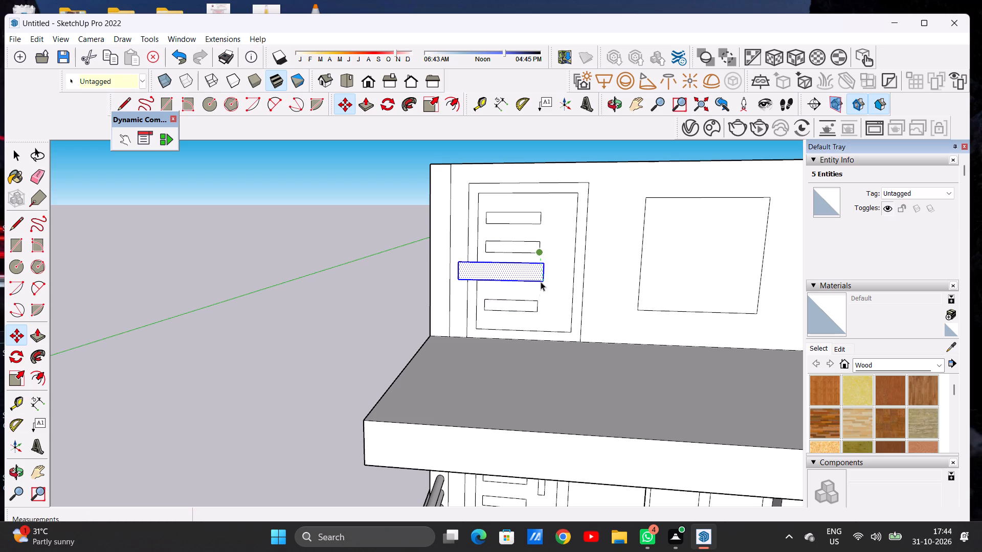
key("m")
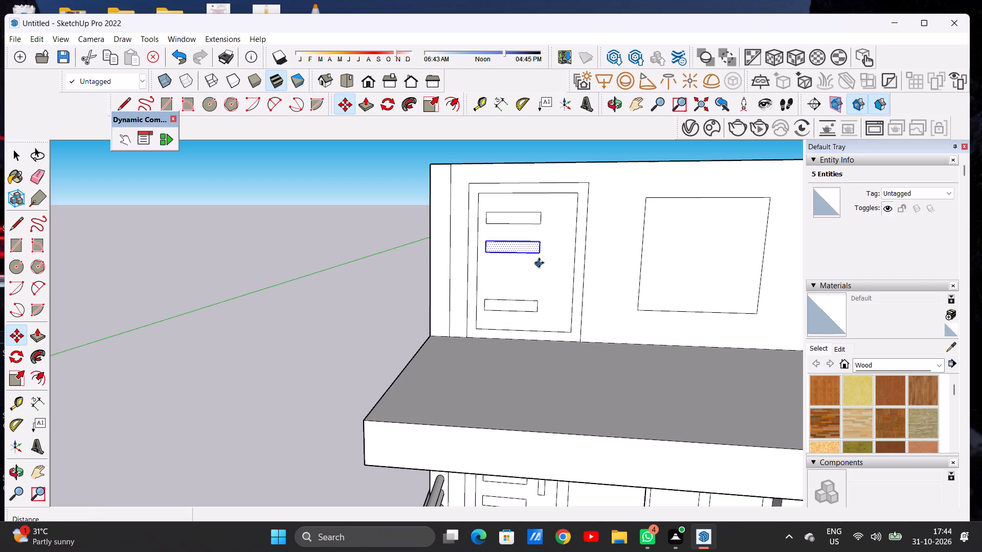
left_click(540, 256)
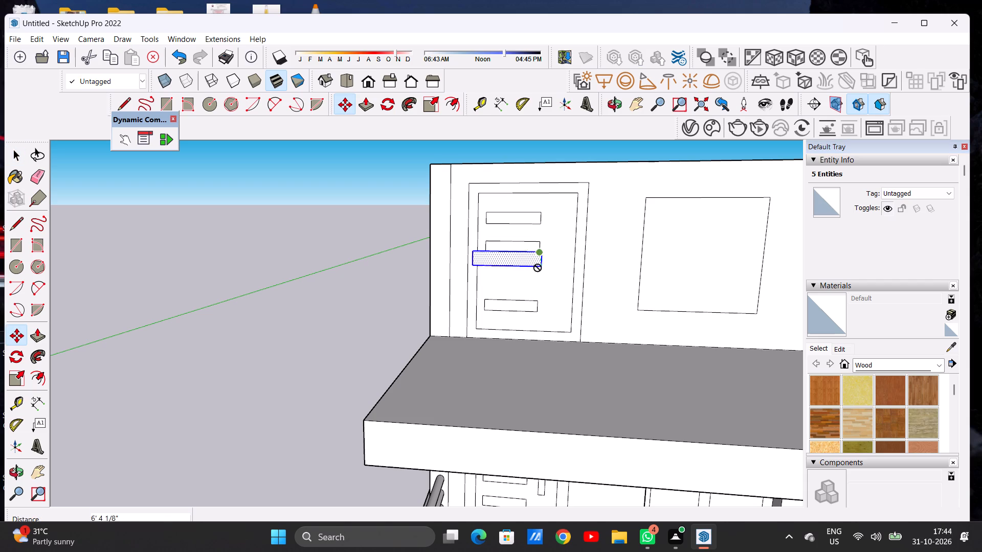
middle_click_drag(551, 278, 485, 288)
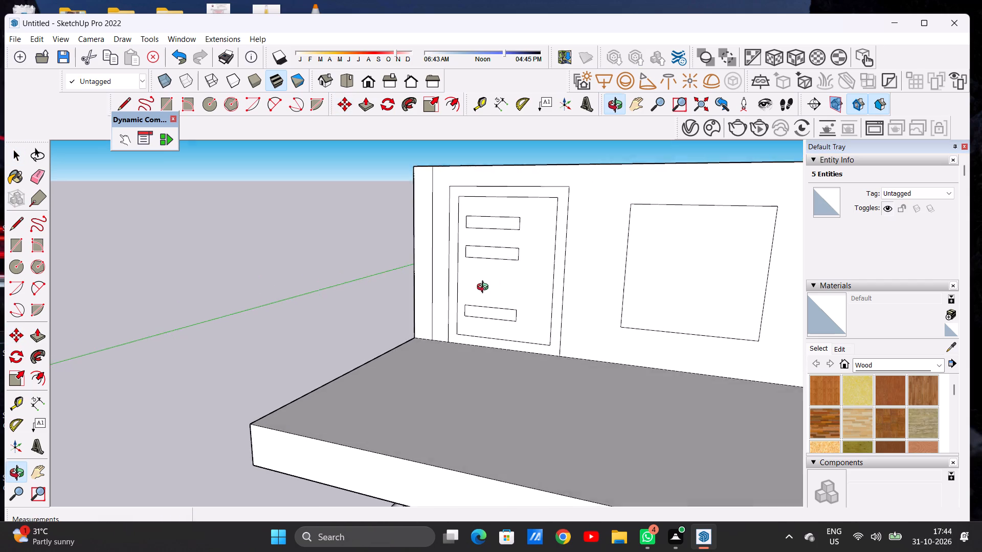
middle_click_drag(485, 288, 479, 292)
scroll(505, 286, "up", 10)
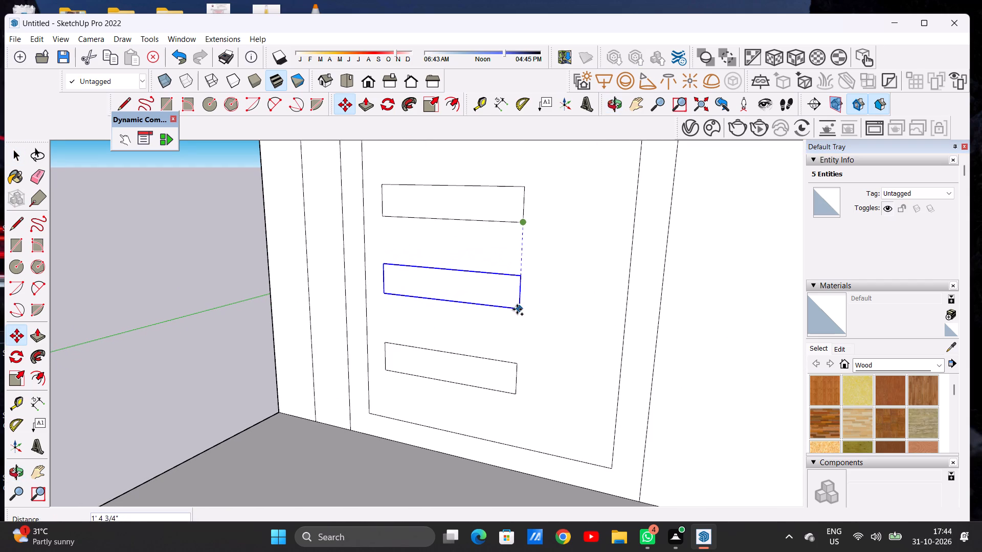
left_click(517, 309)
key("space")
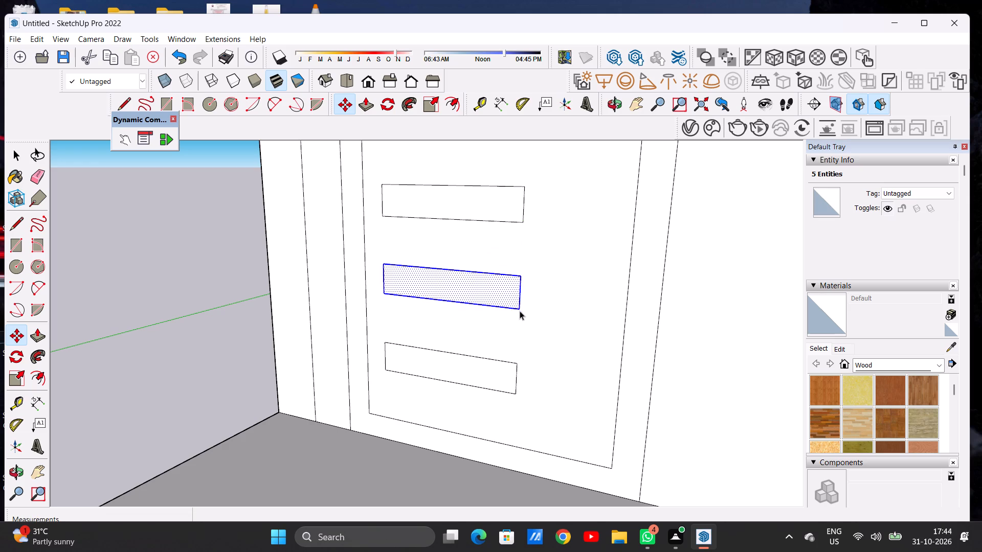
scroll(520, 306, "down", 16)
middle_click_drag(516, 291, 597, 282)
left_click(401, 287)
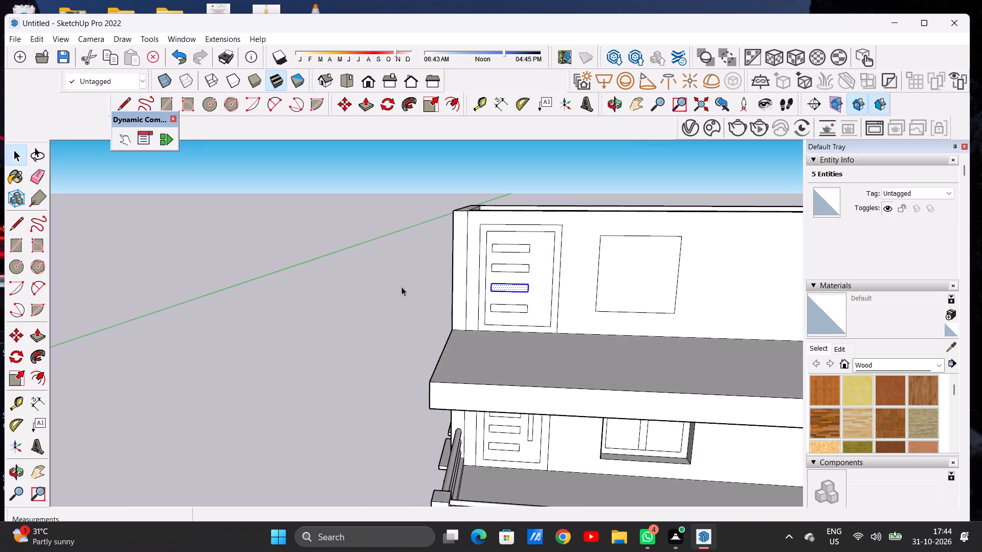
Draw a vertical handle rectangle about 1' 10" by 3 1/2" beside the slots on the rooftop door panel.
scroll(417, 300, "down", 4)
scroll(482, 302, "down", 3)
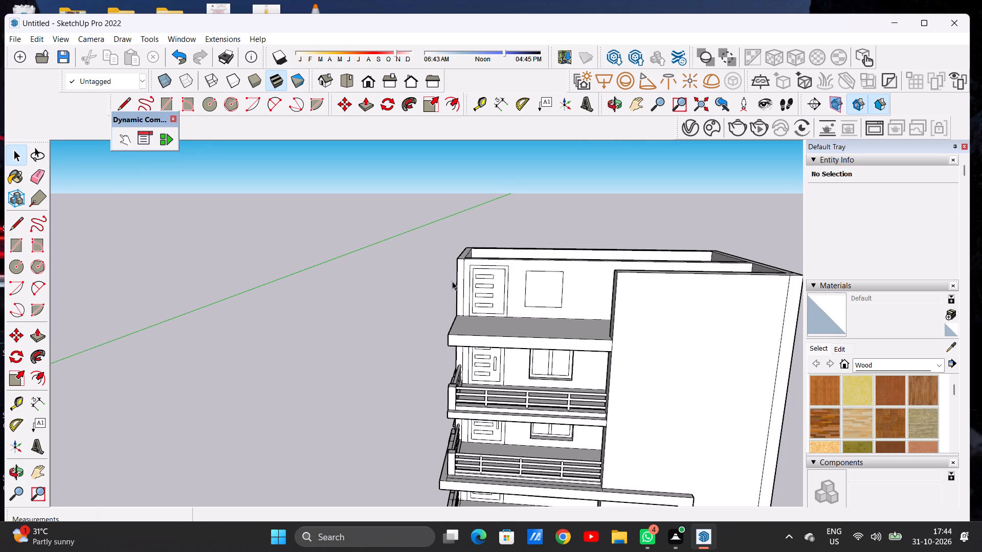
scroll(459, 281, "up", 1)
scroll(459, 281, "down", 1)
scroll(459, 281, "up", 13)
middle_click_drag(507, 308, 507, 286)
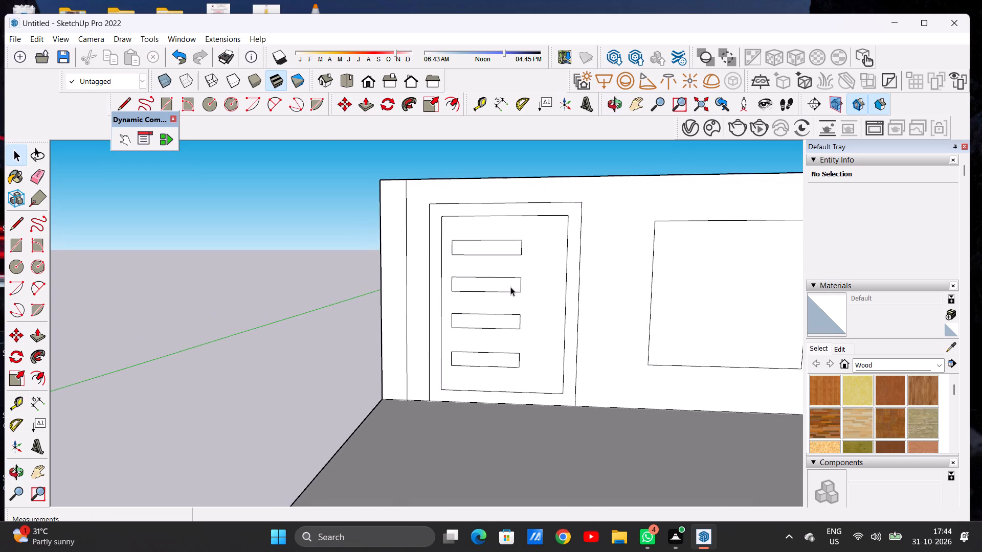
scroll(530, 292, "up", 1)
key("r")
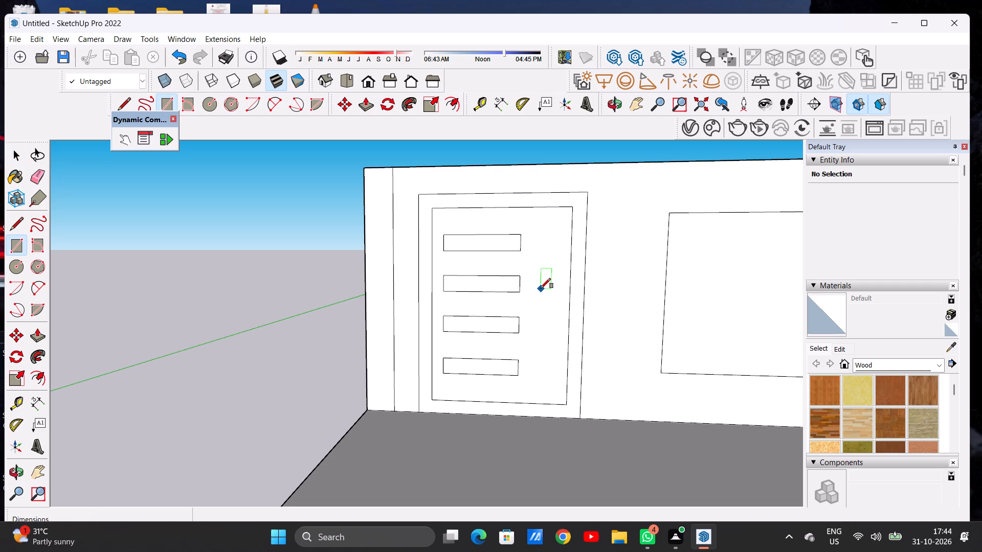
left_click(541, 288)
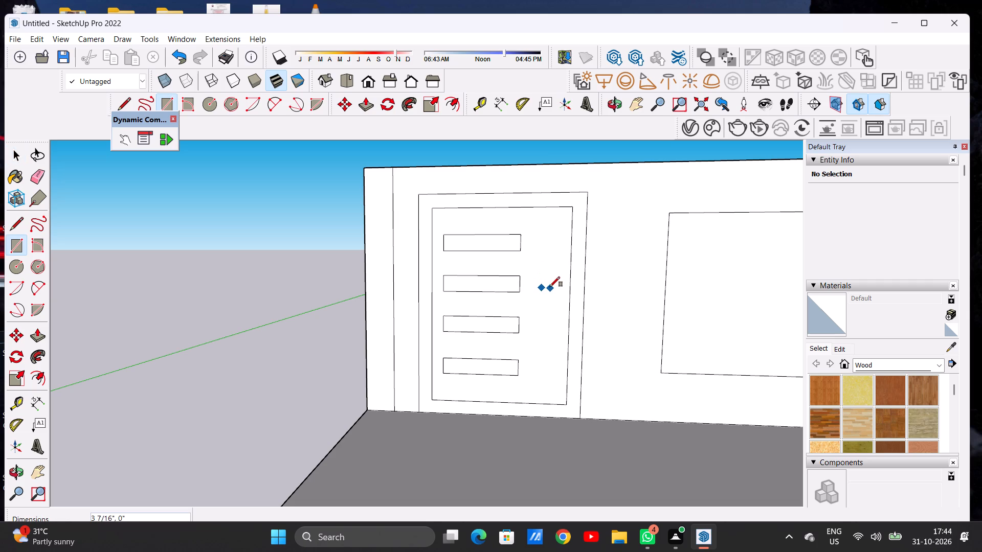
left_click(550, 287)
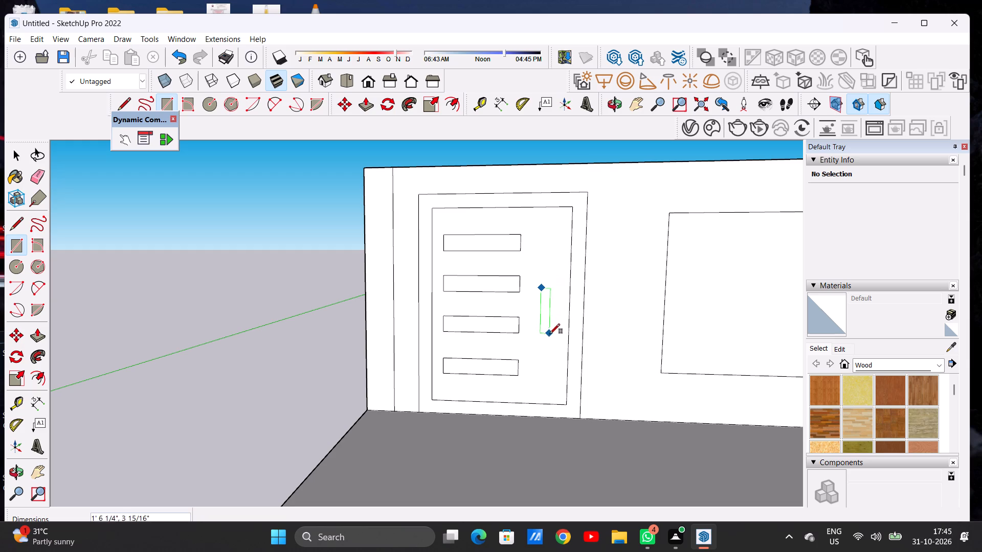
left_click(549, 341)
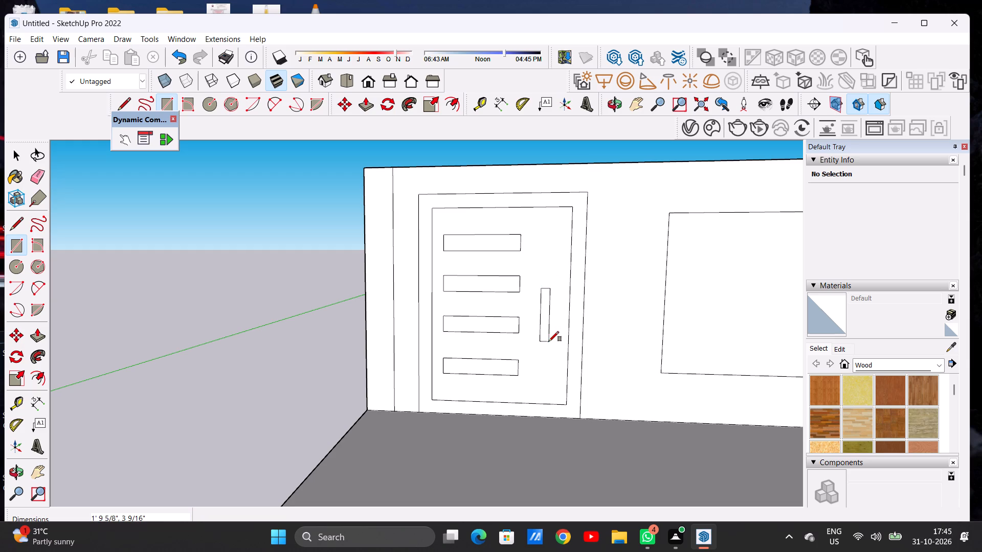
key("space")
Examine the building's front, comparing the rooftop door and window with those on the storeys below.
scroll(538, 339, "down", 11)
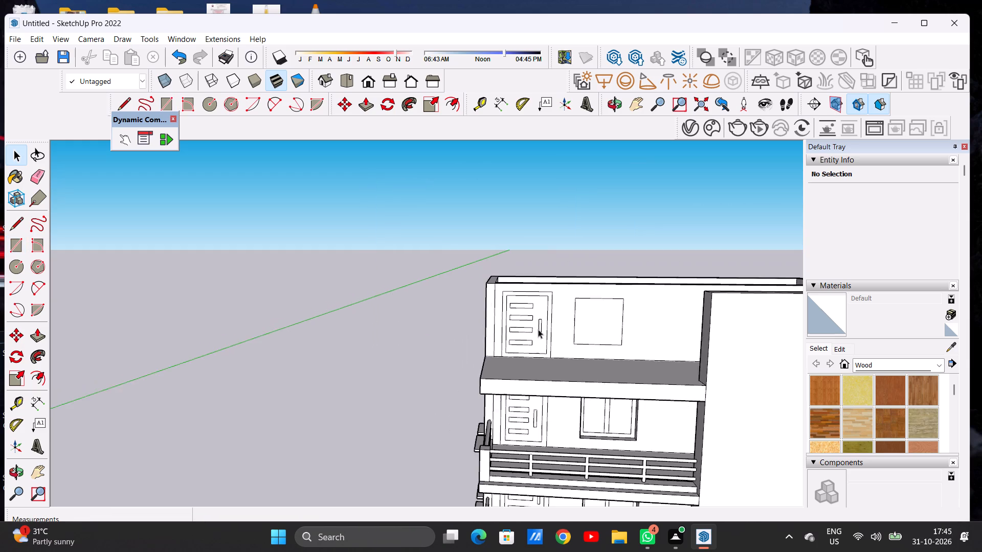
scroll(538, 329, "down", 14)
middle_click_drag(562, 332, 546, 333)
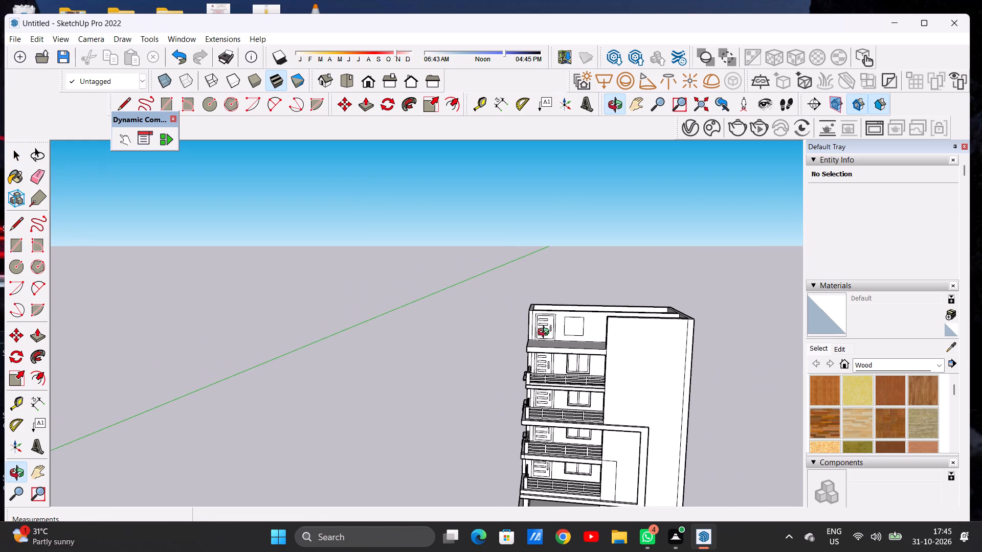
middle_click_drag(546, 333, 538, 336)
scroll(576, 326, "up", 8)
scroll(581, 320, "down", 1)
scroll(581, 320, "up", 2)
middle_click(569, 331)
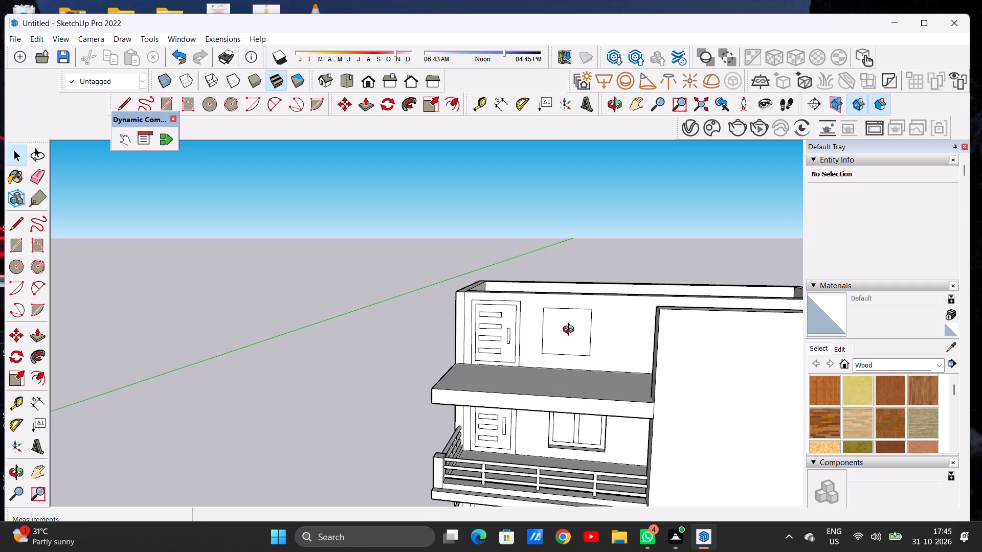
scroll(556, 330, "down", 15)
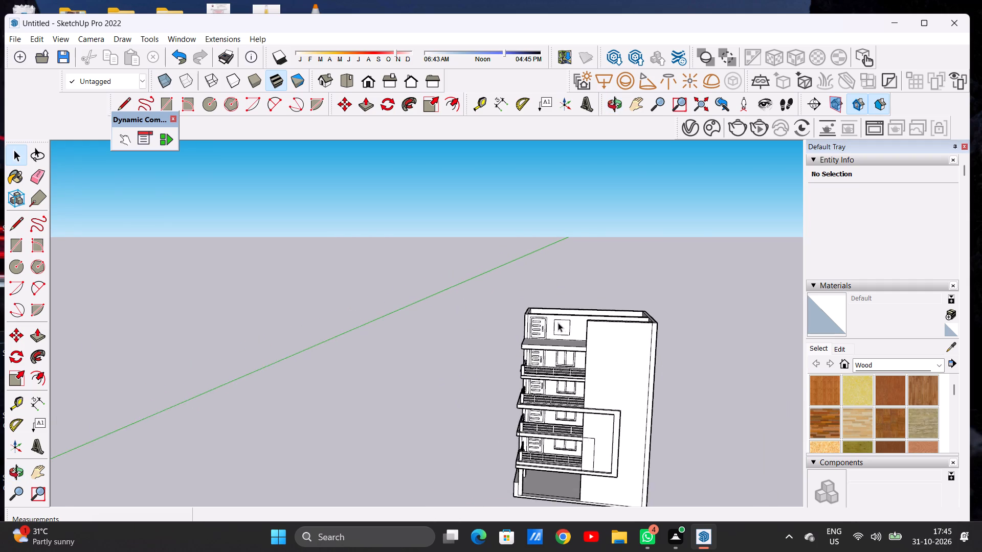
scroll(558, 323, "down", 5)
scroll(573, 375, "up", 13)
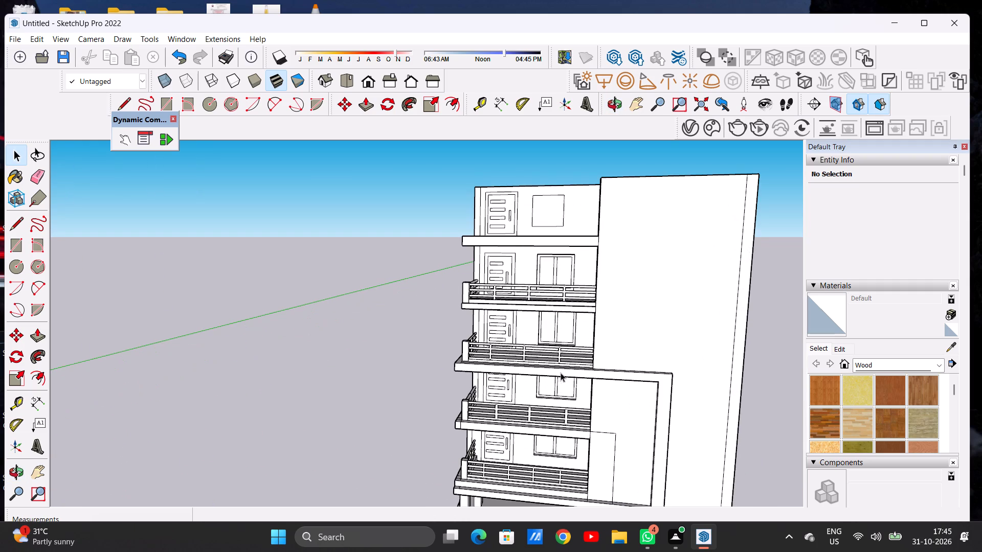
scroll(561, 372, "down", 5)
scroll(552, 264, "up", 3)
scroll(552, 264, "down", 1)
scroll(552, 266, "up", 1)
scroll(552, 268, "down", 1)
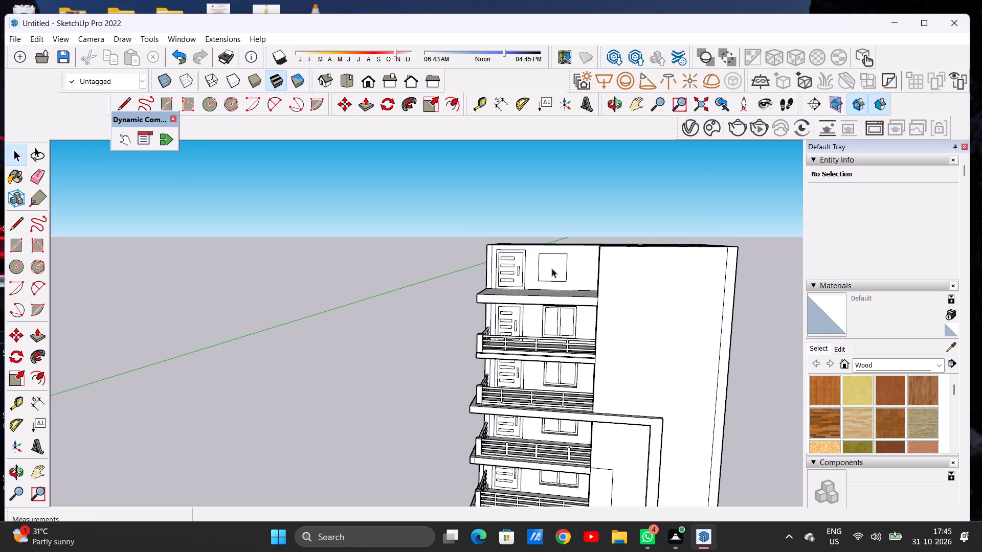
scroll(552, 268, "up", 4)
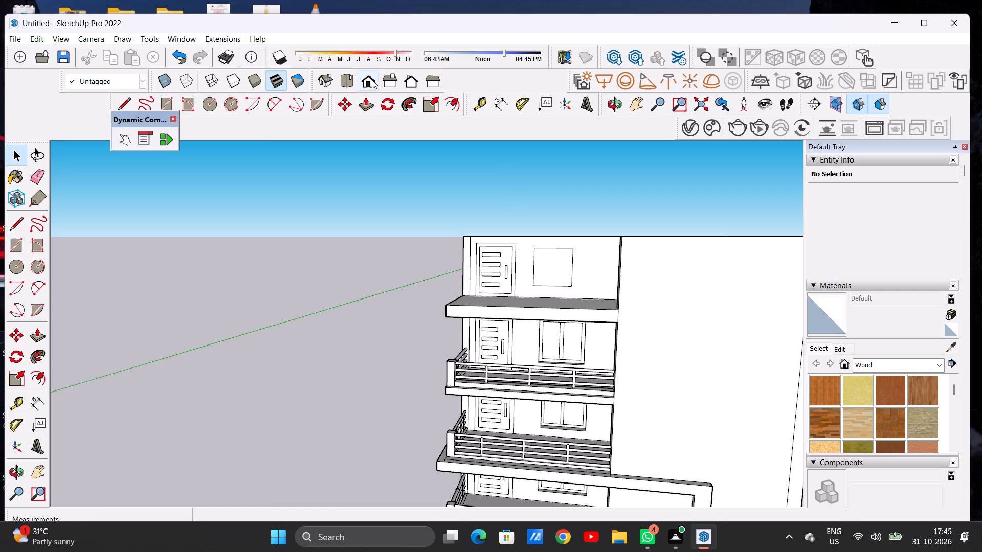
left_click(370, 80)
scroll(520, 297, "down", 6)
scroll(535, 307, "up", 1)
scroll(542, 310, "down", 3)
middle_click_drag(452, 278, 447, 299)
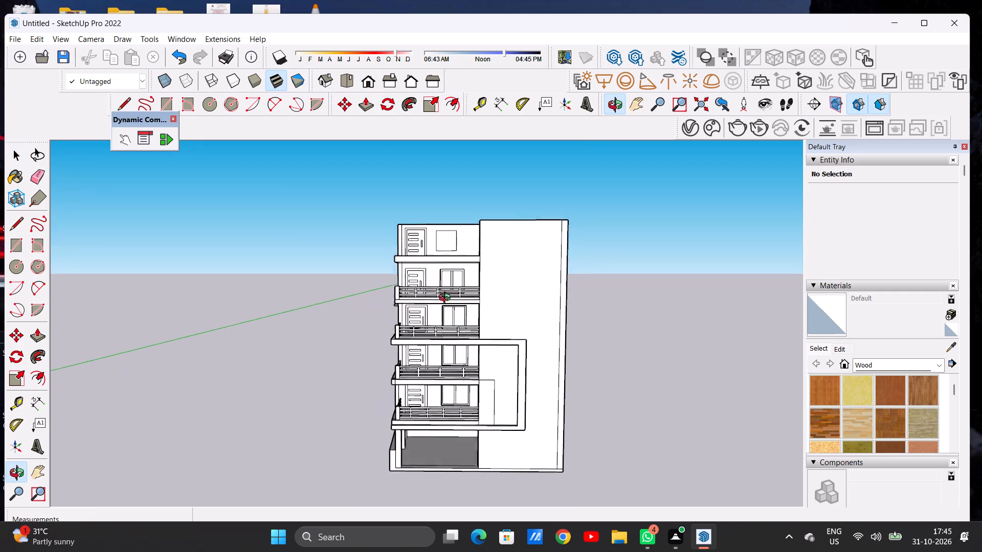
middle_click_drag(447, 299, 443, 317)
Widen the rooftop window by about 1' 6" on the side away from the door with an adjoining rectangle, and erase the shared edge.
scroll(458, 209, "up", 7)
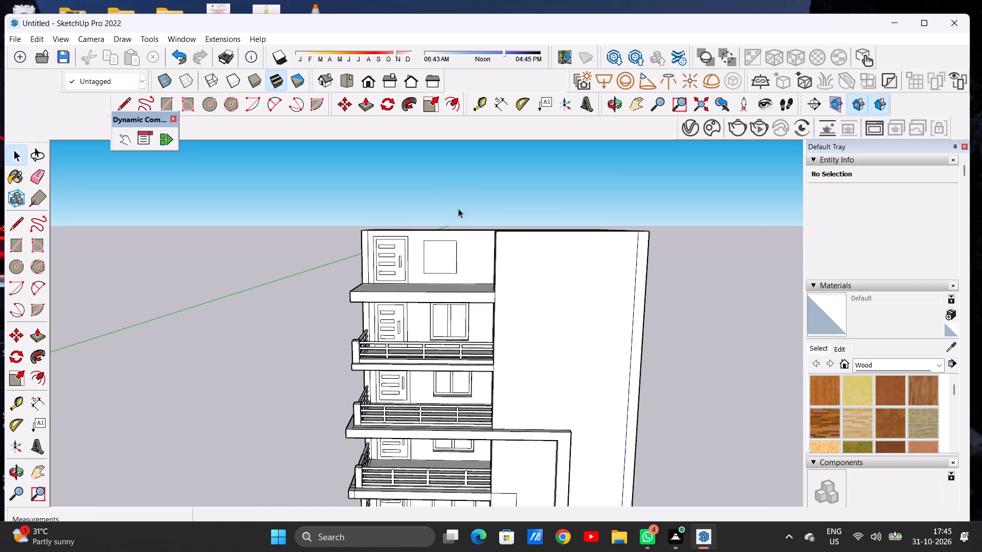
scroll(457, 242, "up", 4)
key("r")
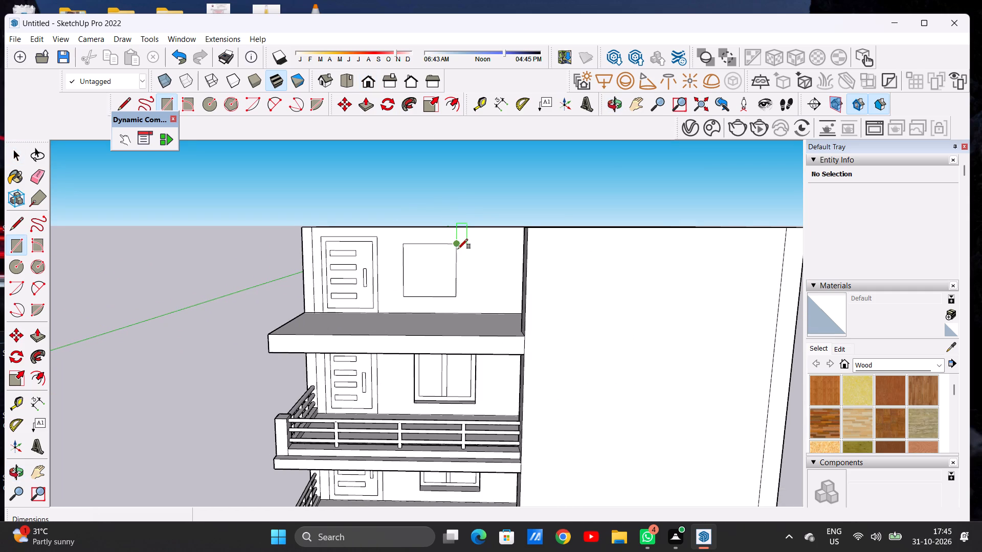
left_click(458, 245)
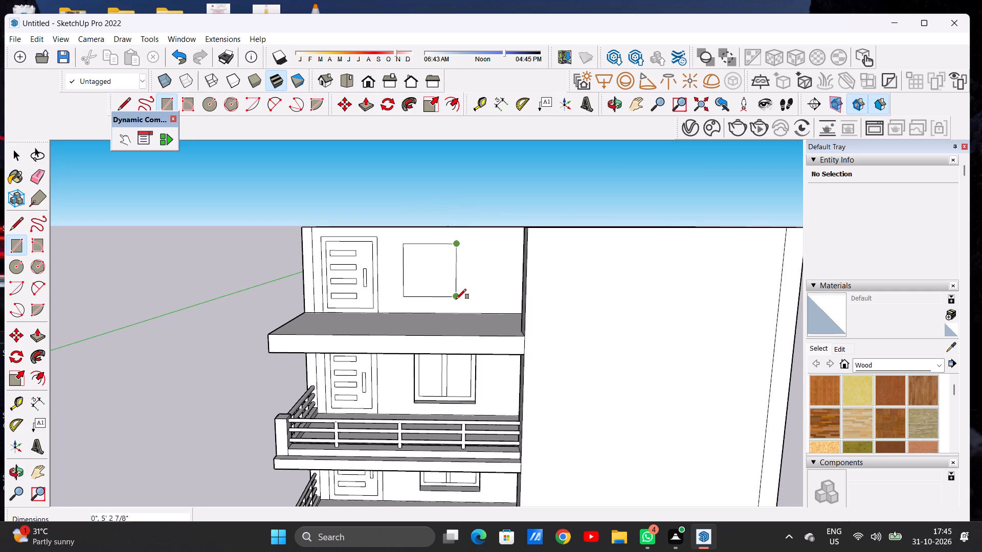
left_click(454, 298)
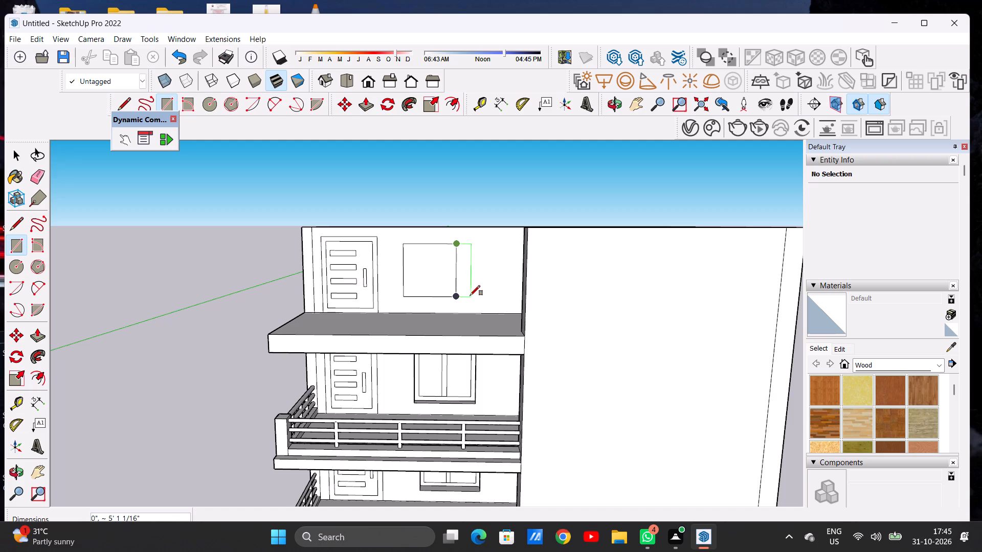
left_click(471, 295)
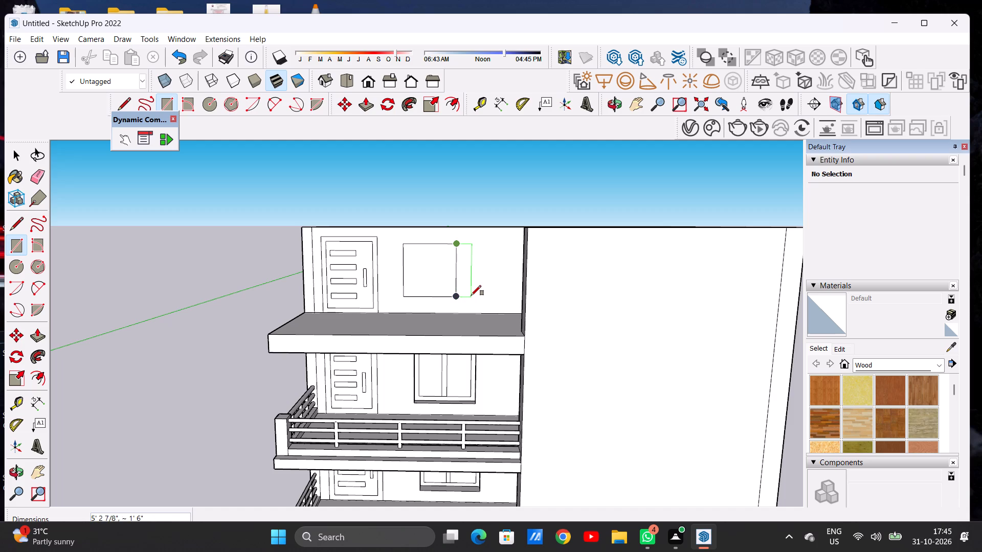
key("space")
key("e")
left_click(454, 272)
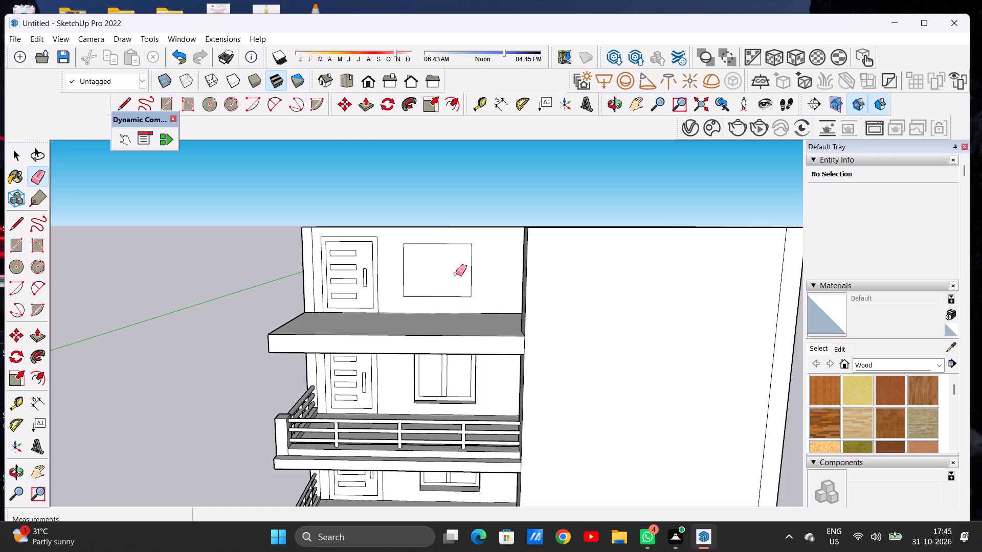
key("space")
Narrow the rooftop window on its door side by drawing a vertical line about 5' 3" long just inside and erasing the outer strip's edges.
scroll(452, 295, "down", 11)
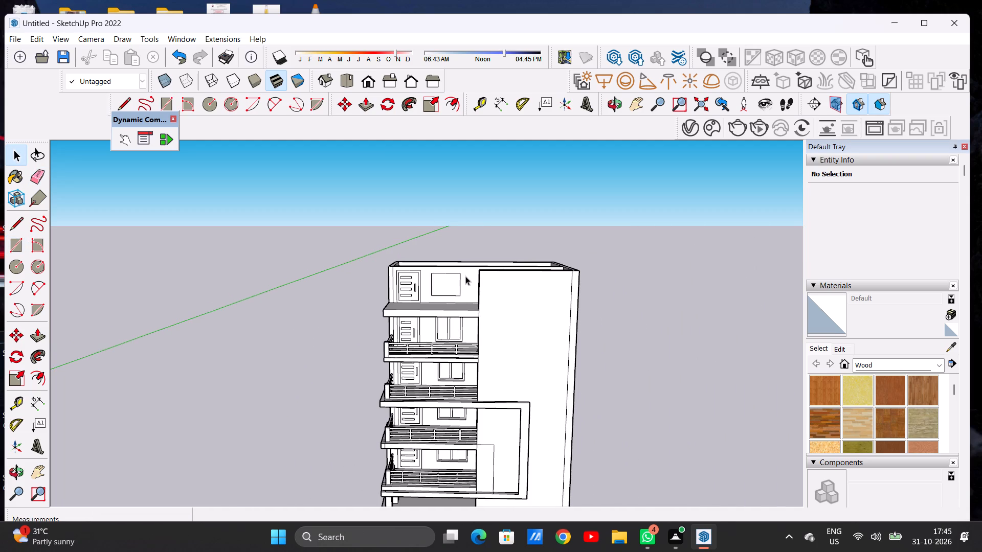
left_click(365, 79)
middle_click_drag(420, 280, 414, 326)
scroll(378, 218, "up", 6)
scroll(402, 218, "down", 2)
scroll(402, 218, "up", 11)
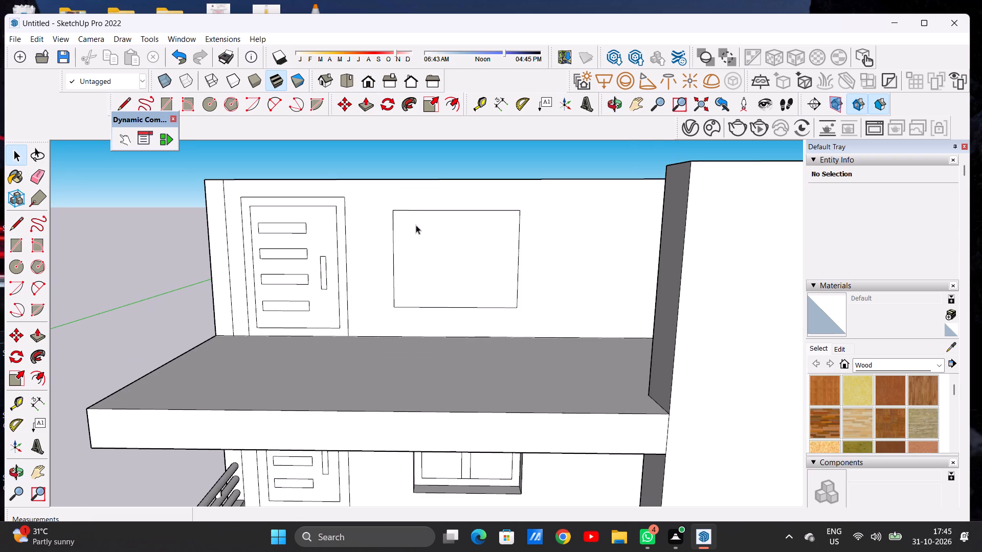
key("l")
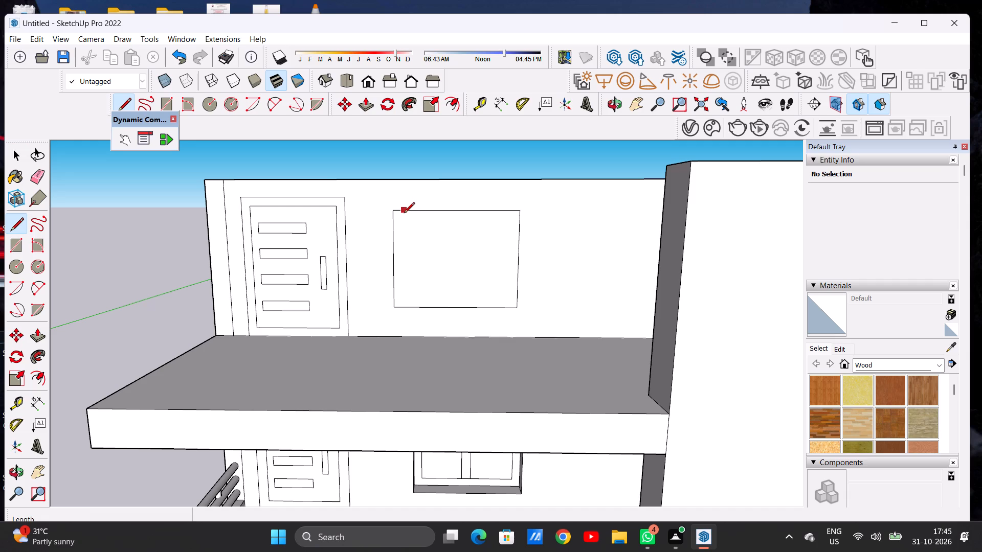
left_click(404, 214)
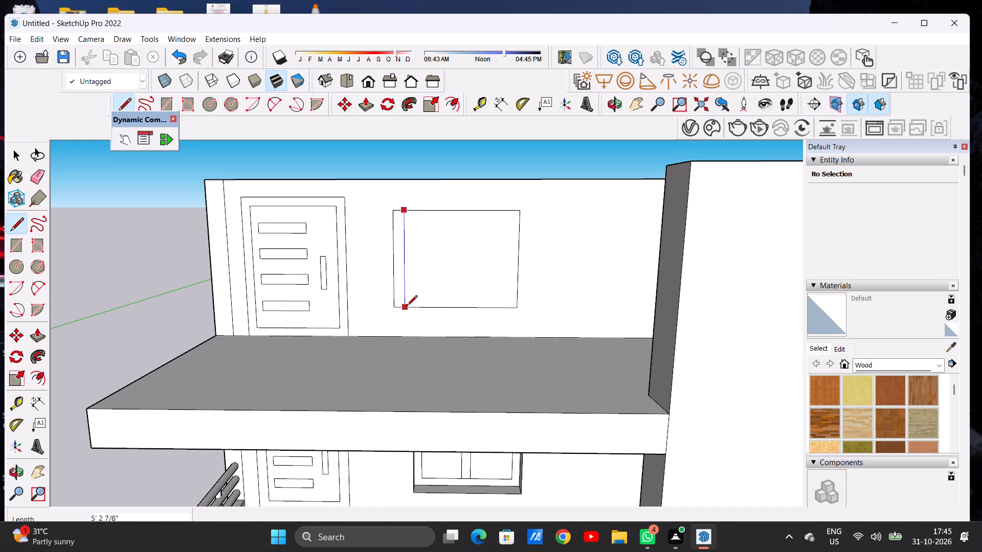
left_click(406, 307)
key("space")
key("e")
scroll(399, 308, "up", 5)
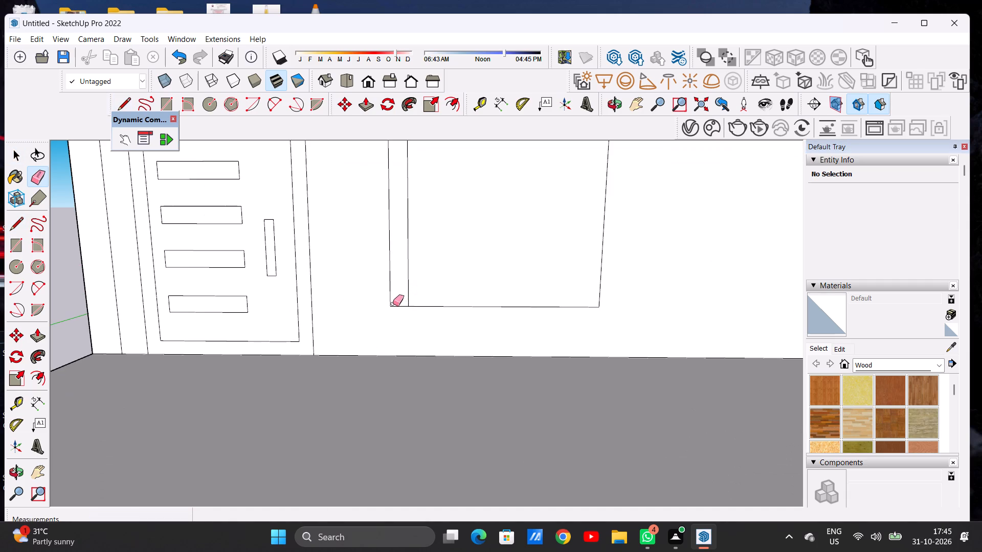
left_click_drag(393, 304, 389, 310)
scroll(399, 299, "down", 7)
left_click_drag(400, 218, 399, 225)
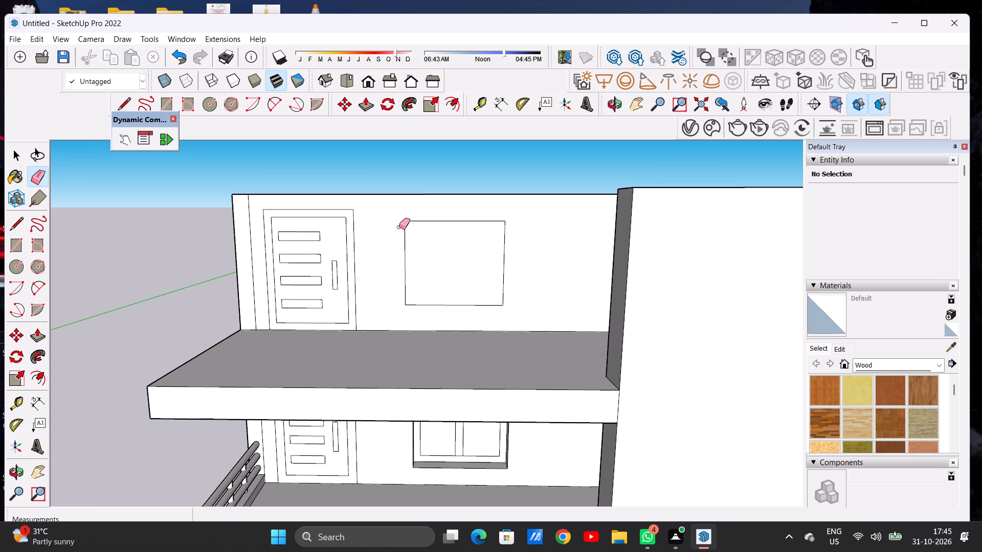
Recess the rooftop window face about 8 1/2" into the terrace cross wall with Push/Pull.
key("space")
scroll(406, 226, "down", 3)
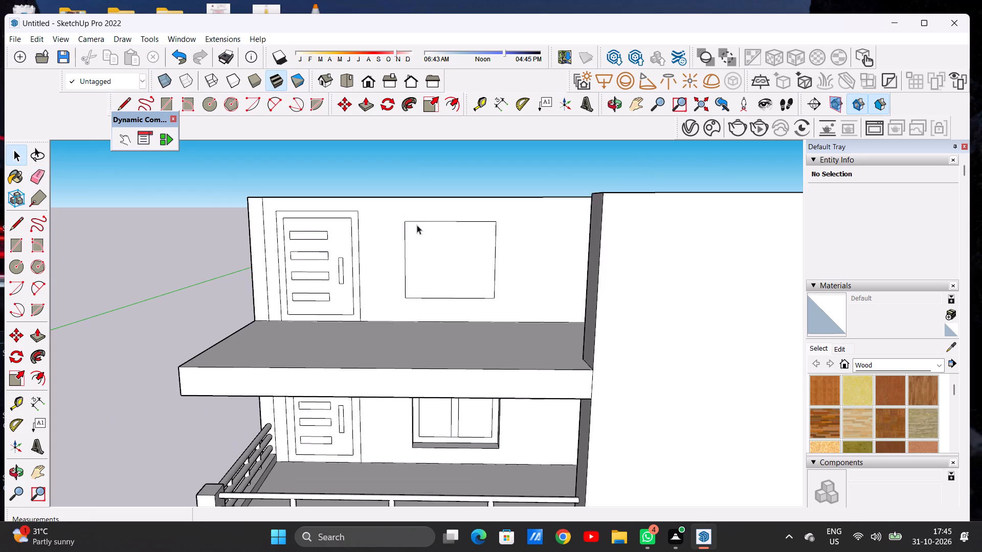
scroll(417, 225, "down", 7)
scroll(465, 224, "up", 12)
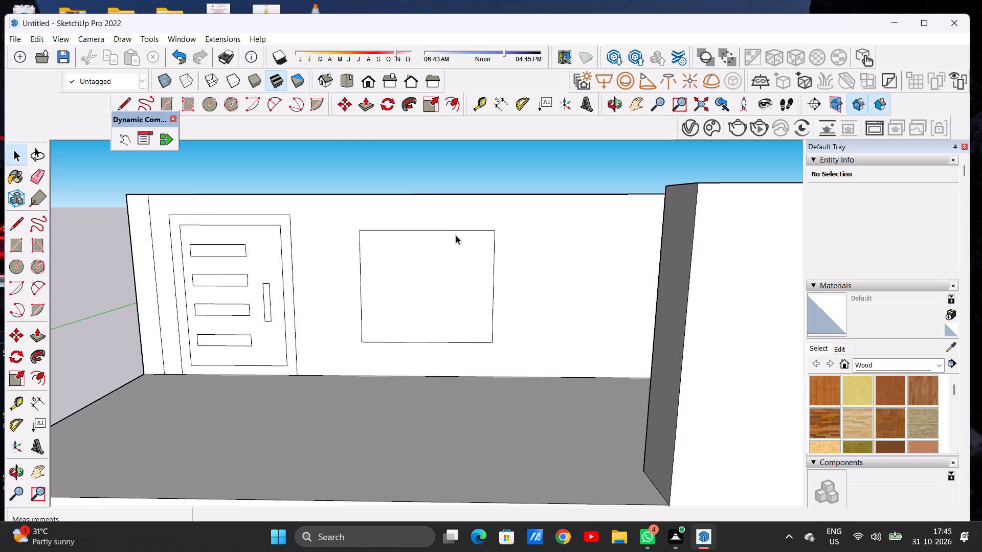
key("p")
middle_click_drag(449, 257, 446, 312)
left_click(440, 293)
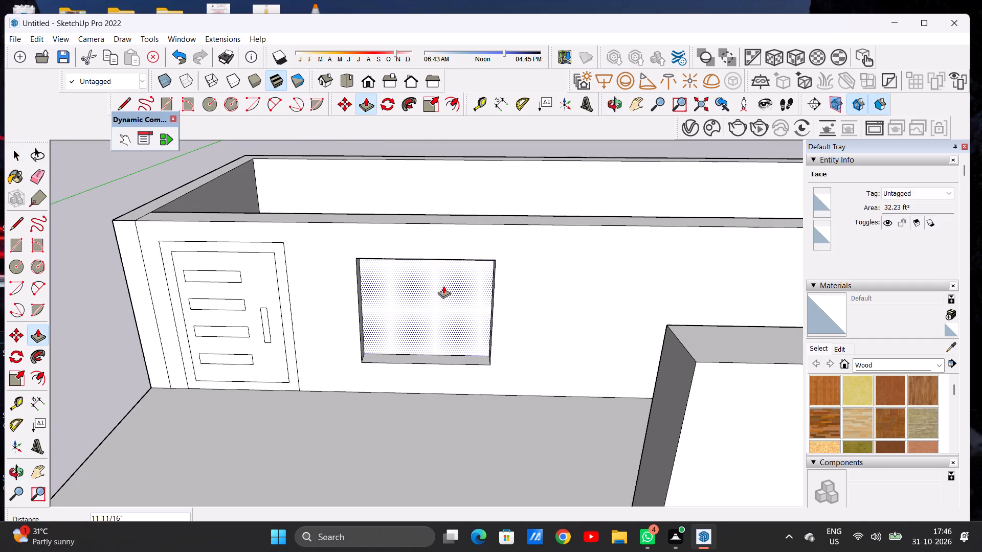
left_click(441, 288)
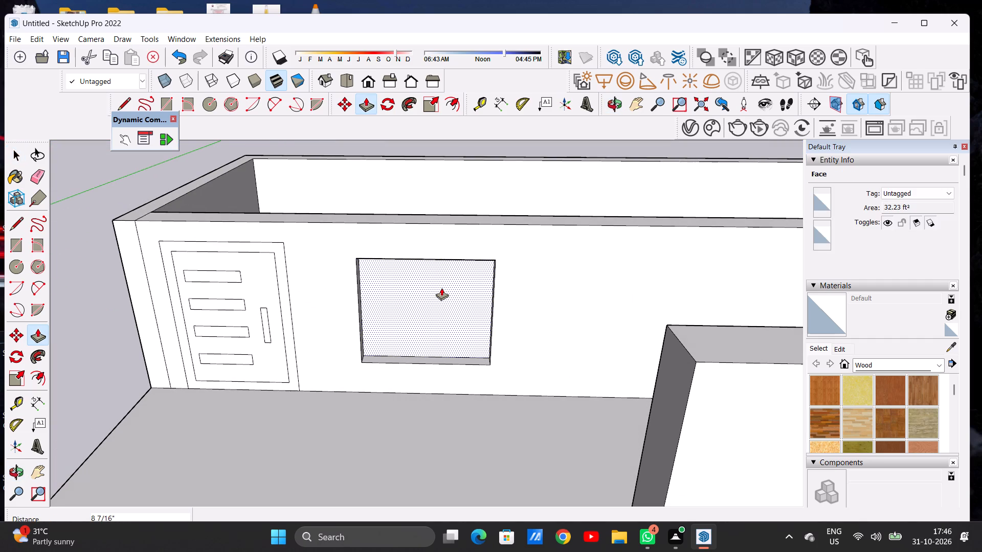
key("space")
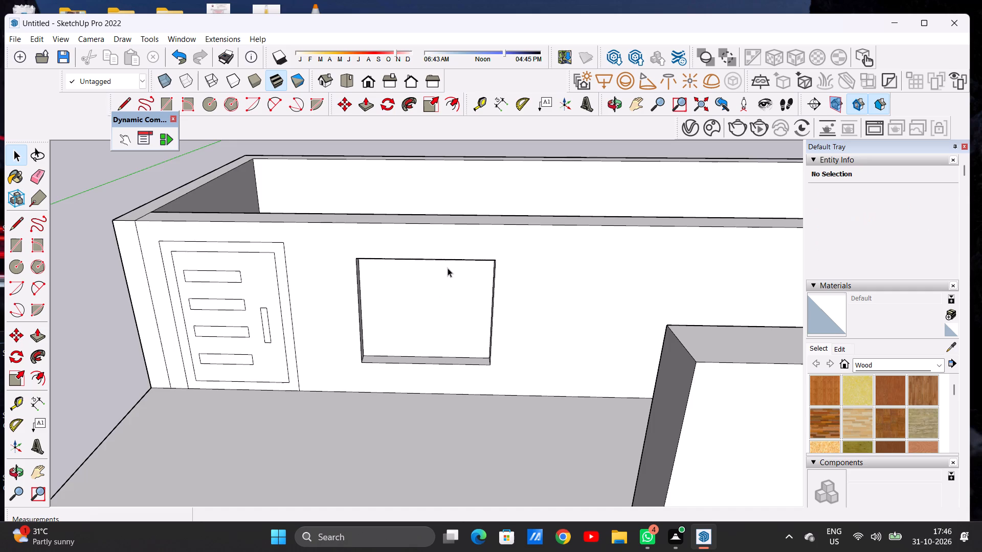
Offset the recessed rooftop window's outline inward by about 4 5/16" to form the frame.
scroll(504, 342, "down", 11)
middle_click_drag(460, 352, 446, 304)
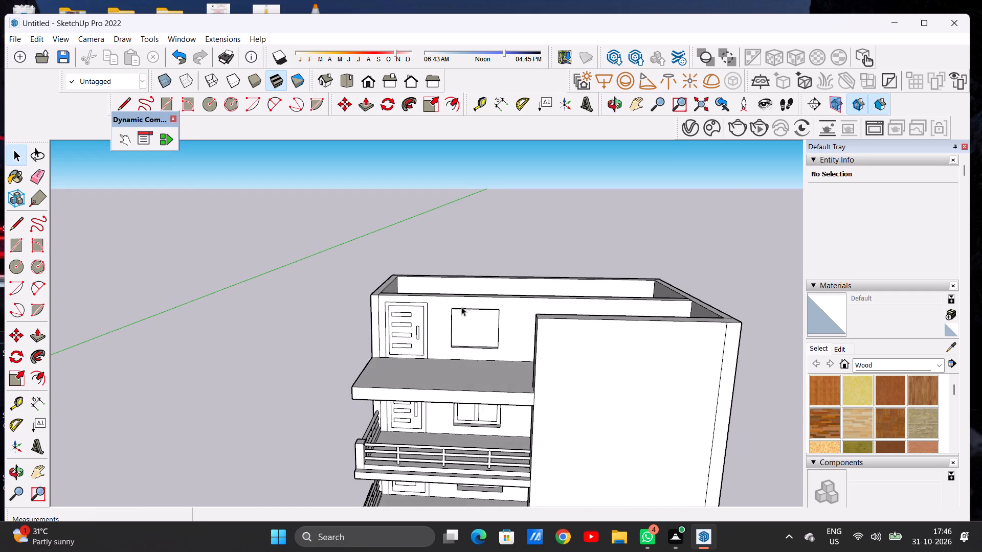
scroll(470, 310, "up", 7)
middle_click_drag(480, 331, 483, 310)
scroll(477, 348, "down", 12)
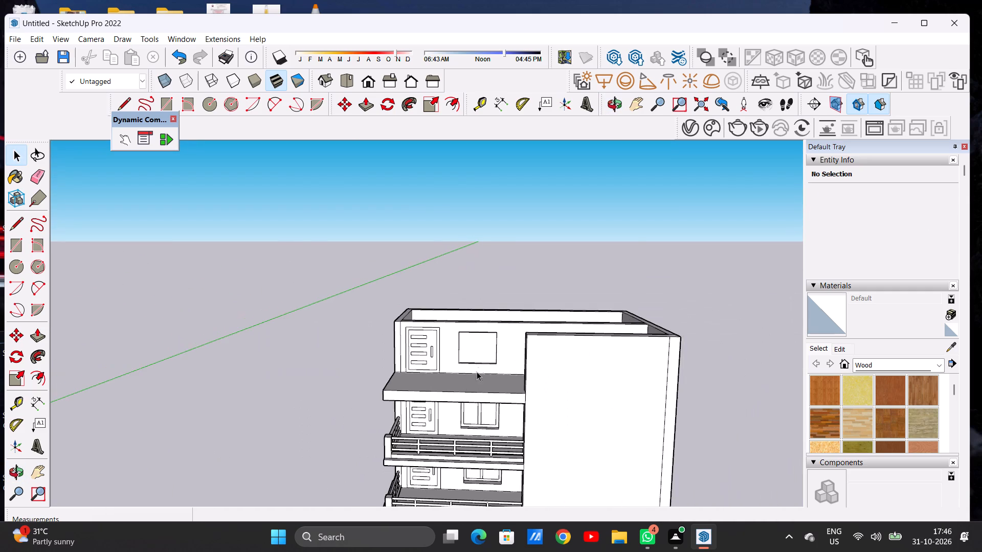
middle_click_drag(456, 388, 439, 367)
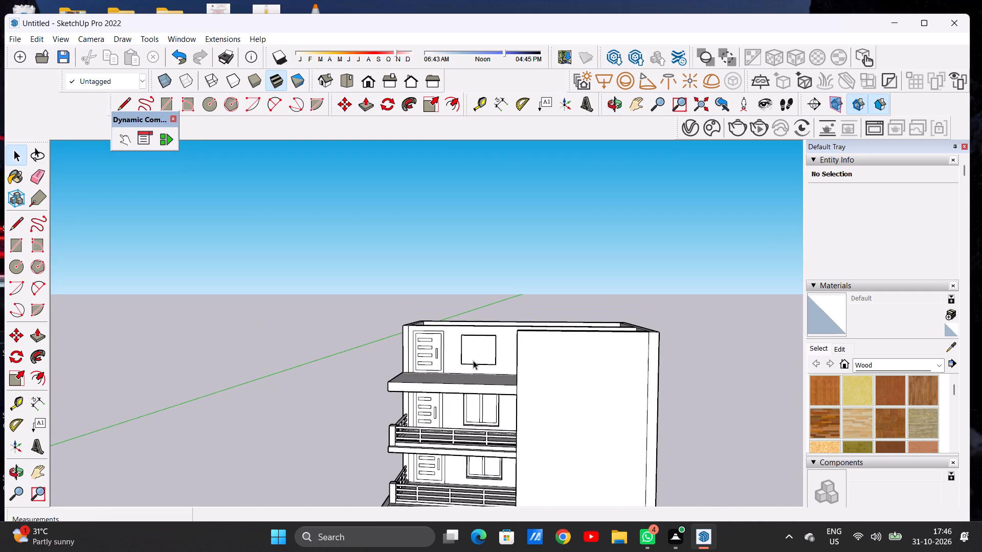
scroll(487, 351, "up", 11)
type("OF")
scroll(484, 342, "up", 6)
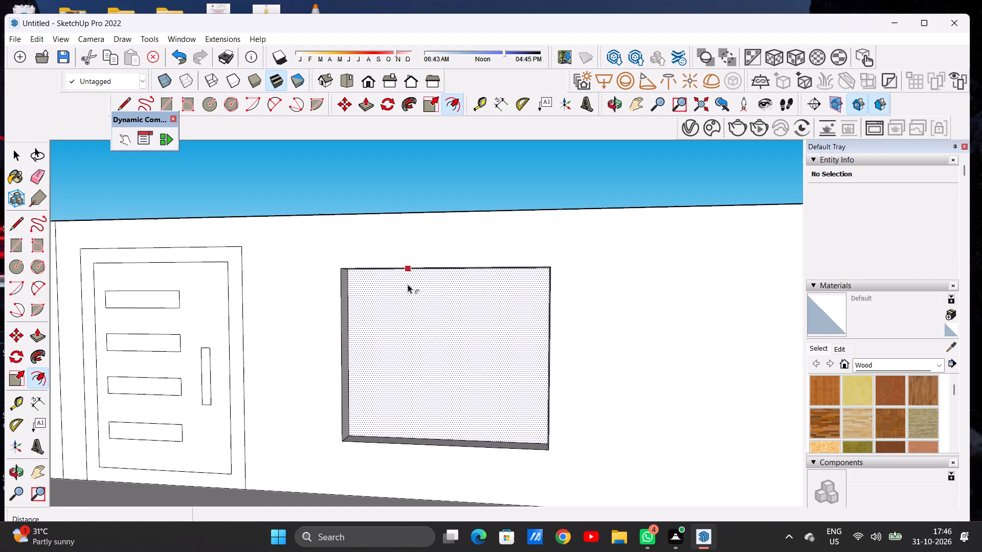
left_click(408, 284)
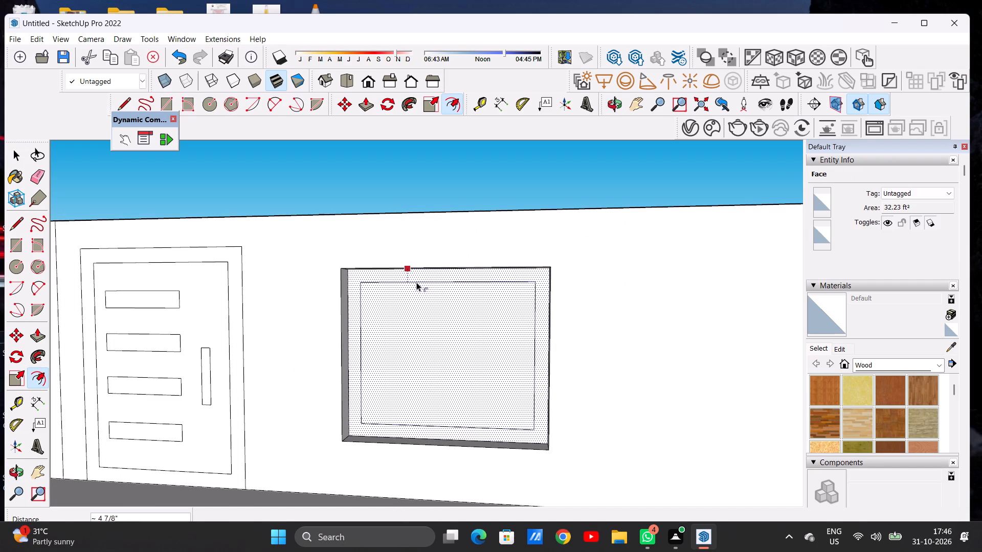
left_click(417, 281)
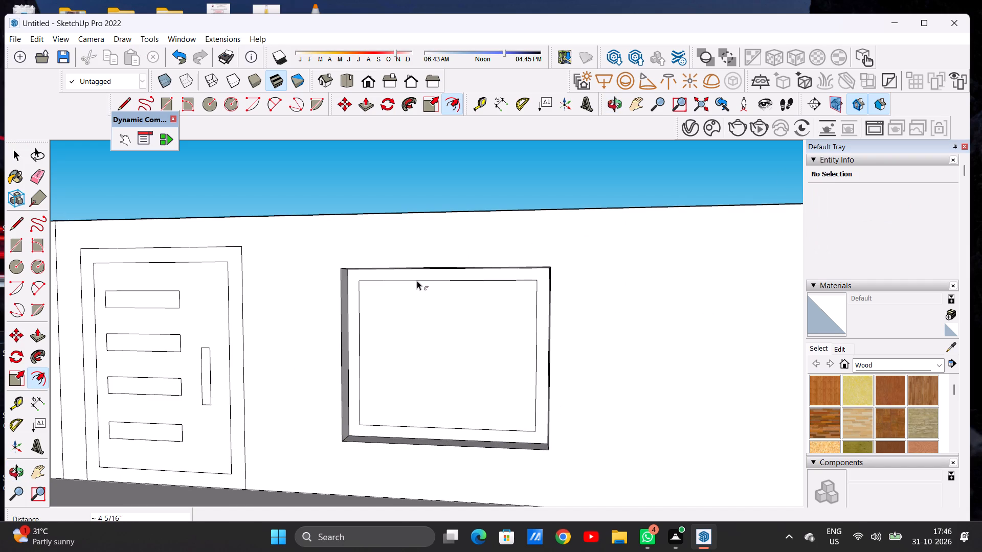
key("space")
Draw two closely spaced vertical lines about 4' 6" long across the middle of the rooftop window's inner rectangle, forming a central mullion.
scroll(421, 281, "down", 6)
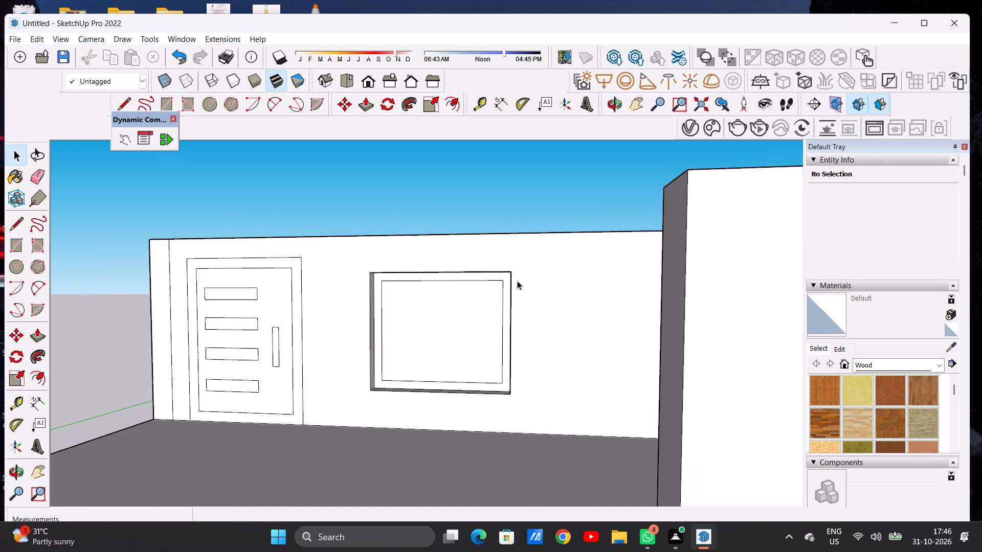
scroll(517, 281, "down", 12)
scroll(517, 297, "up", 5)
scroll(519, 297, "down", 1)
scroll(519, 297, "up", 7)
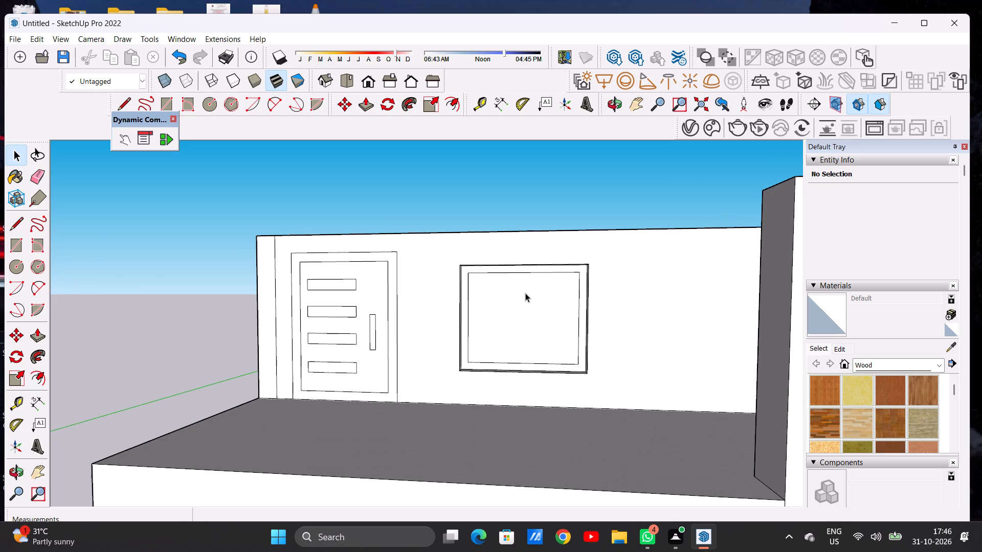
key("l")
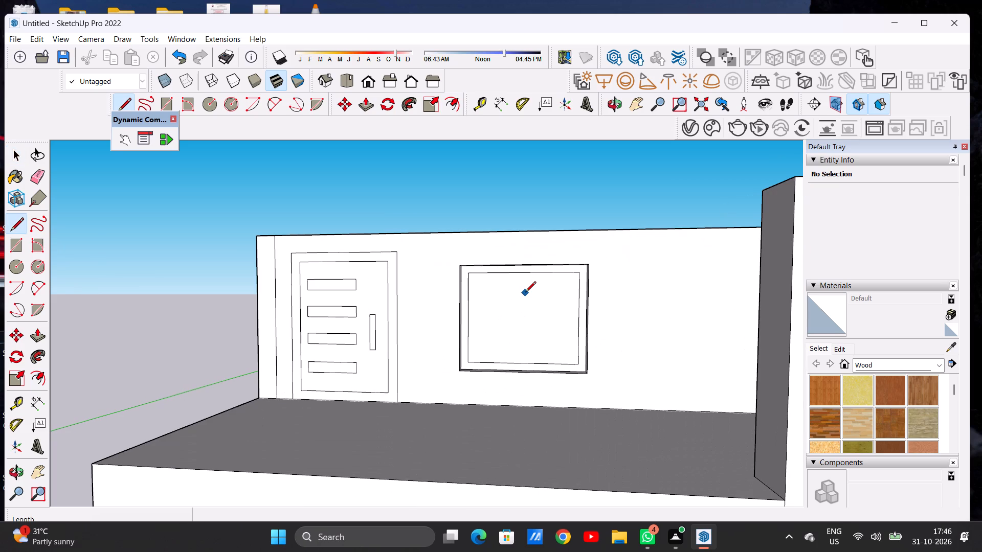
scroll(522, 272, "up", 2)
scroll(522, 272, "down", 1)
scroll(522, 272, "up", 1)
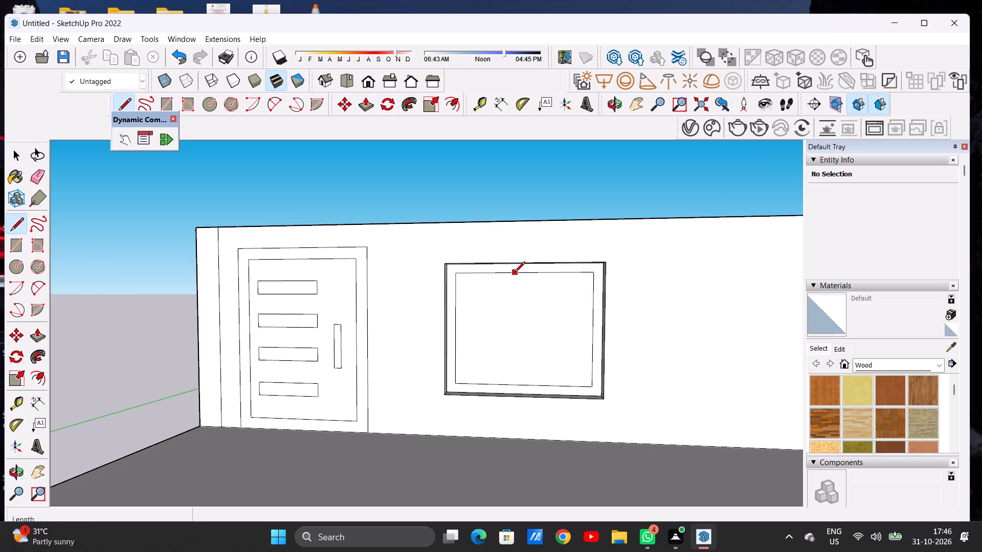
left_click(516, 273)
left_click(515, 384)
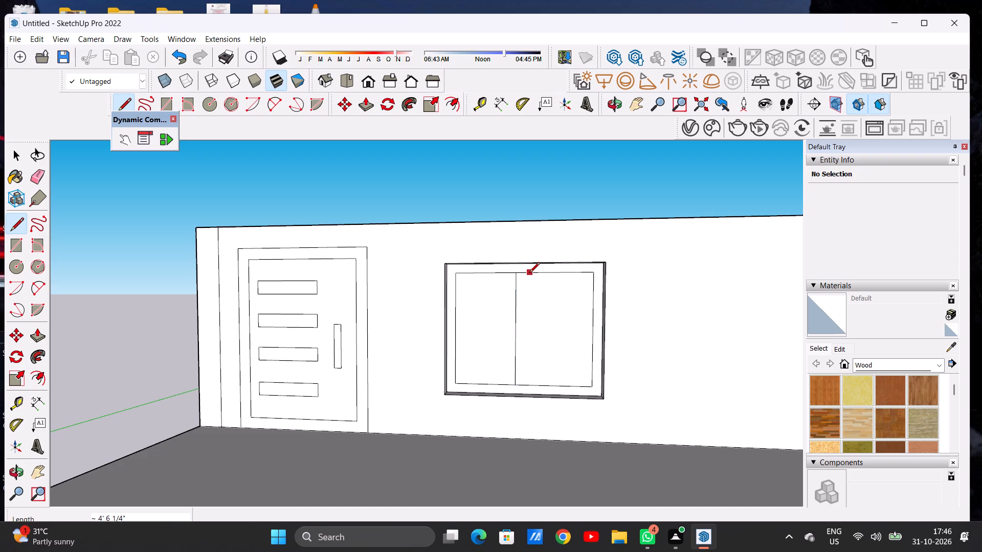
left_click(529, 273)
left_click(531, 382)
key("space")
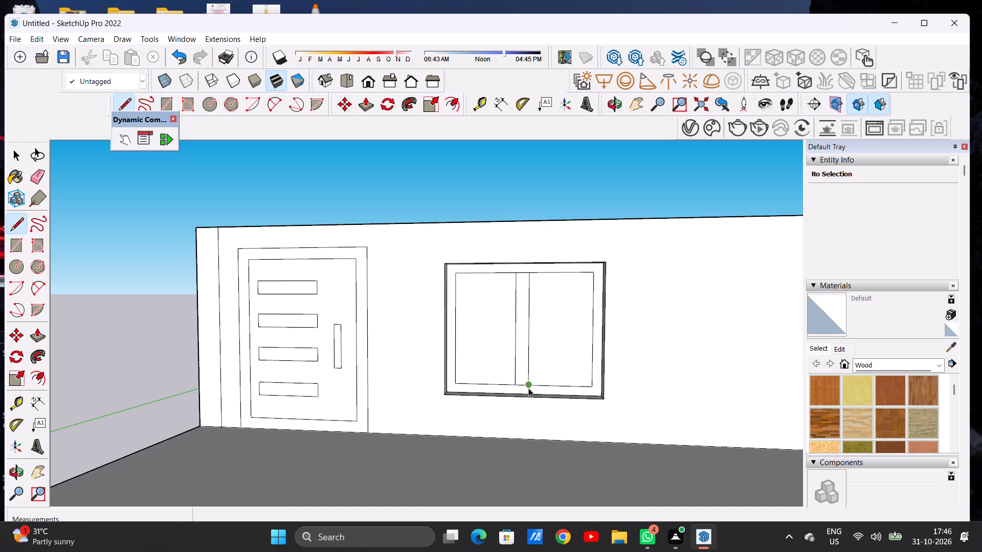
Examine the building's front, comparing the rooftop window with the windows on the storeys below.
scroll(563, 389, "down", 20)
scroll(563, 389, "down", 2)
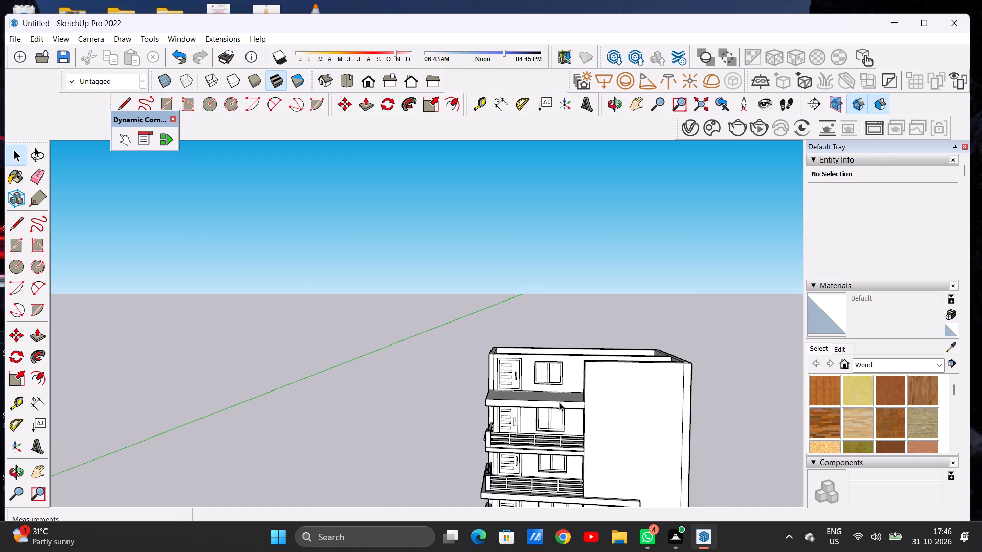
middle_click_drag(555, 403, 558, 397)
scroll(521, 384, "down", 14)
scroll(534, 430, "up", 2)
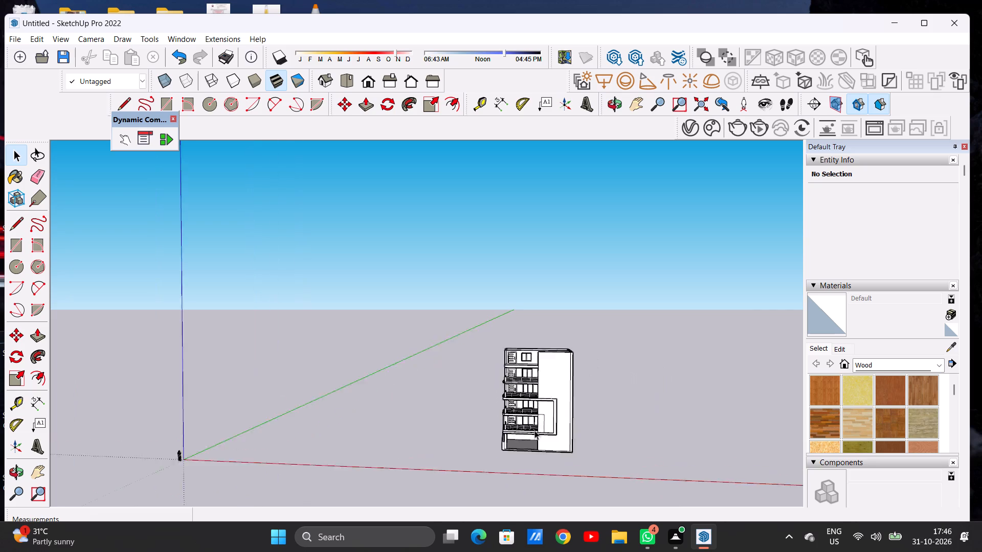
scroll(534, 430, "up", 16)
scroll(538, 353, "down", 1)
scroll(538, 353, "up", 1)
scroll(523, 353, "down", 3)
scroll(523, 353, "up", 1)
scroll(523, 353, "down", 2)
Raise the floor face and edges inside the rooftop room vertically to the walls' top inner edges, covering the room.
middle_click_drag(533, 332, 529, 394)
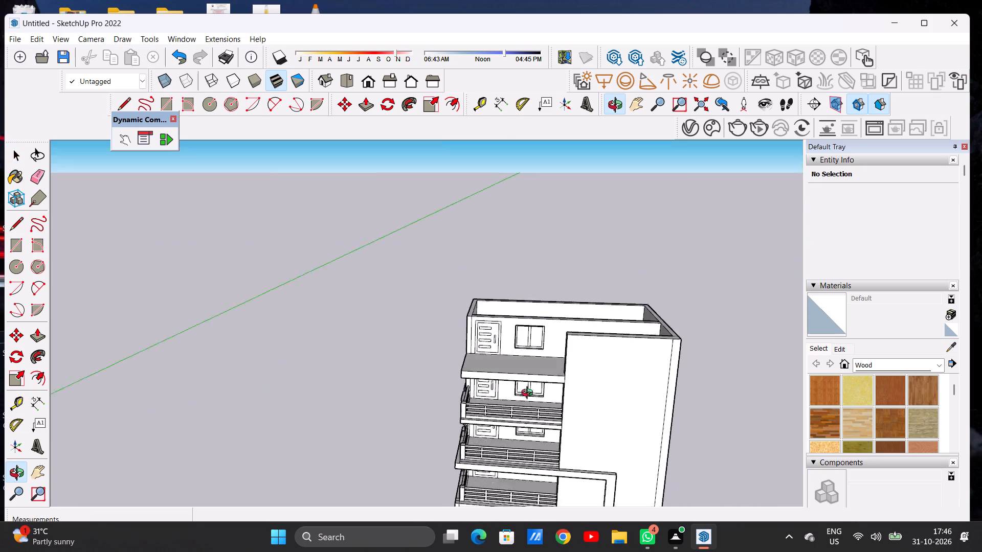
middle_click_drag(529, 394, 503, 440)
middle_click_drag(543, 396, 445, 414)
middle_click_drag(529, 357, 492, 365)
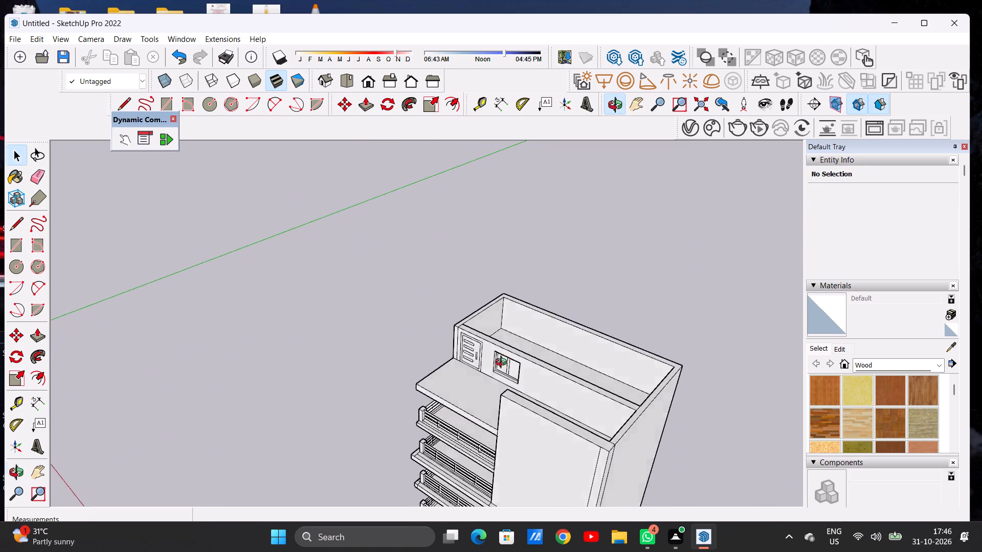
middle_click_drag(492, 365, 417, 418)
scroll(458, 338, "down", 4)
scroll(484, 395, "up", 11)
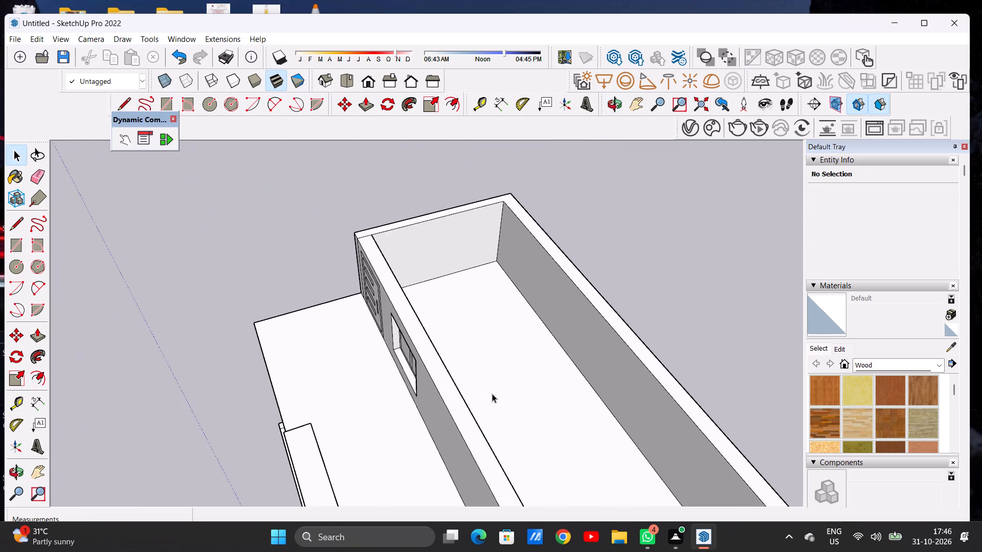
double_click(524, 390)
scroll(457, 369, "down", 5)
middle_click_drag(474, 355, 474, 392)
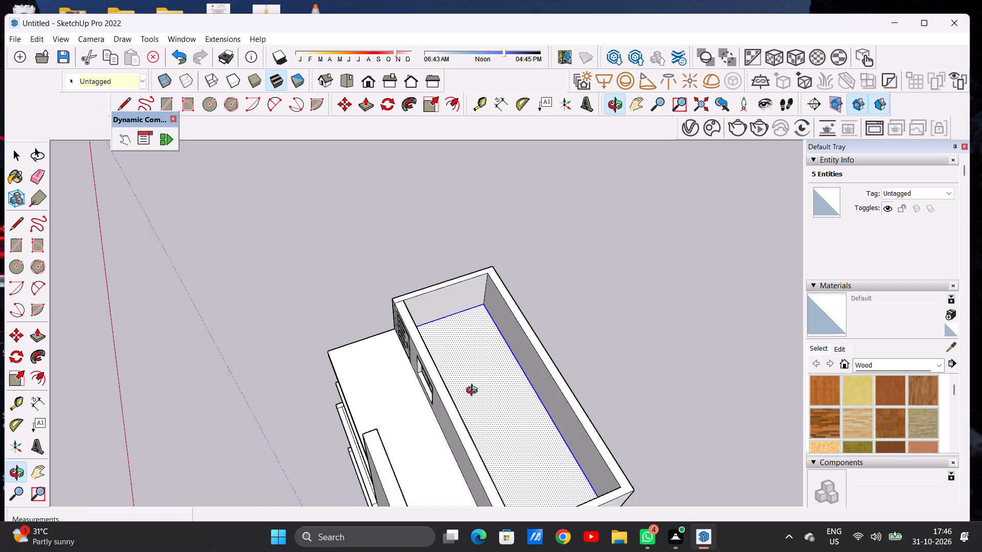
middle_click_drag(474, 392, 477, 404)
scroll(457, 335, "down", 5)
scroll(473, 317, "up", 8)
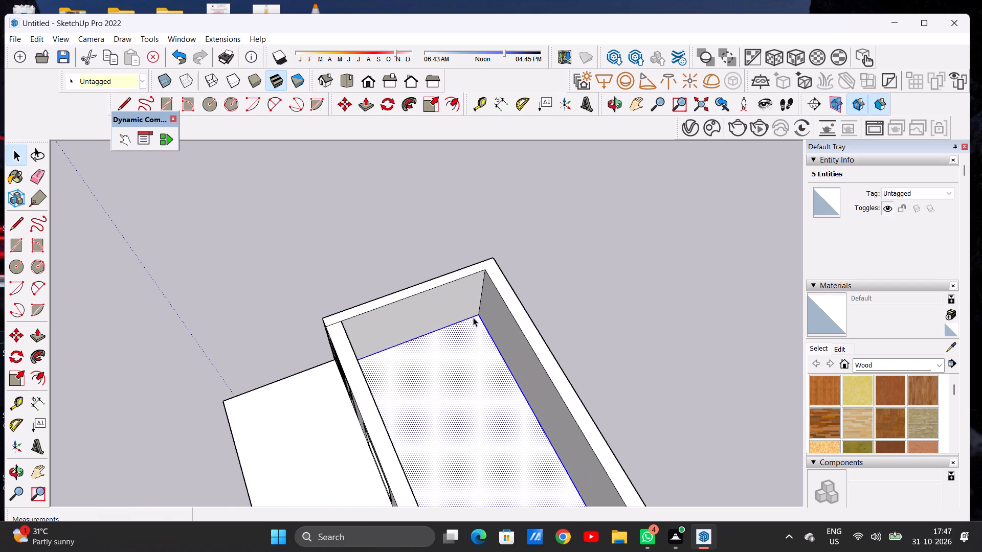
key("m")
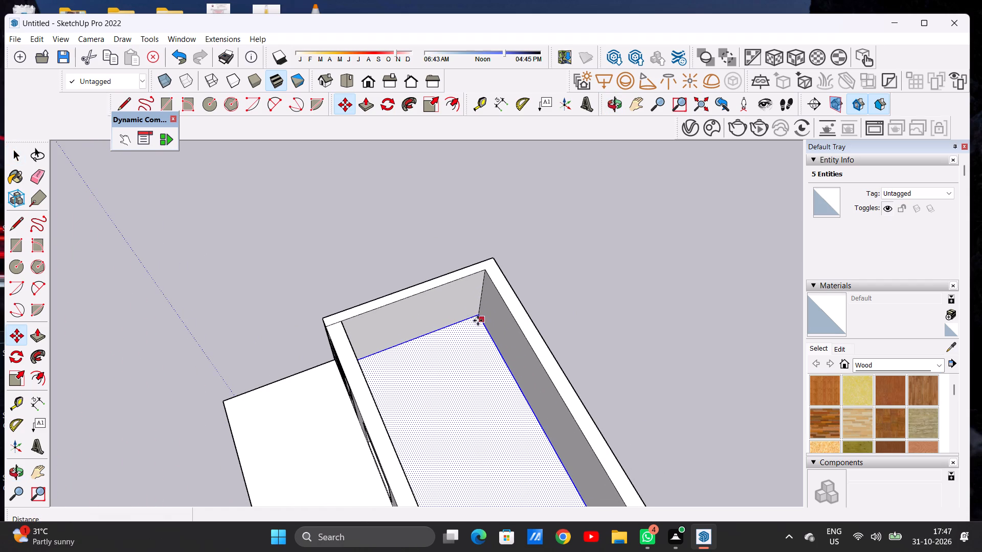
left_click(476, 317)
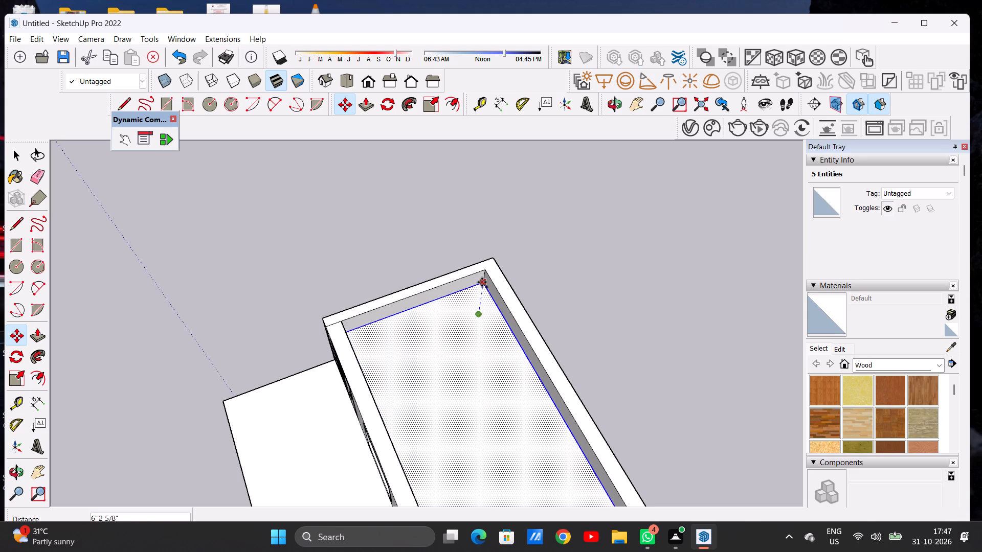
left_click(484, 275)
key("space")
left_click(560, 281)
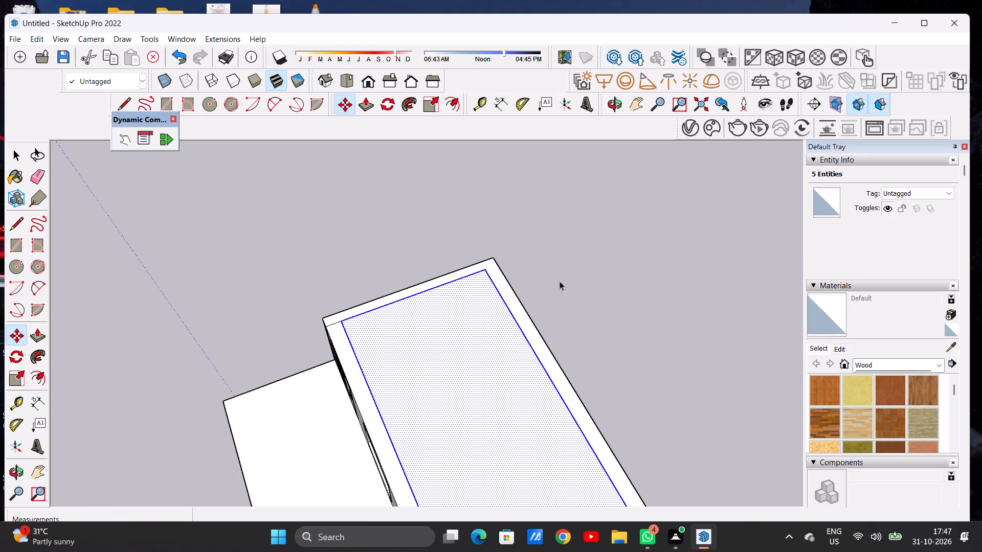
Push/Pull the rooftop room's top face upward about 1' 3 7/8" to form a roof slab.
scroll(553, 278, "down", 19)
middle_click_drag(528, 339, 527, 286)
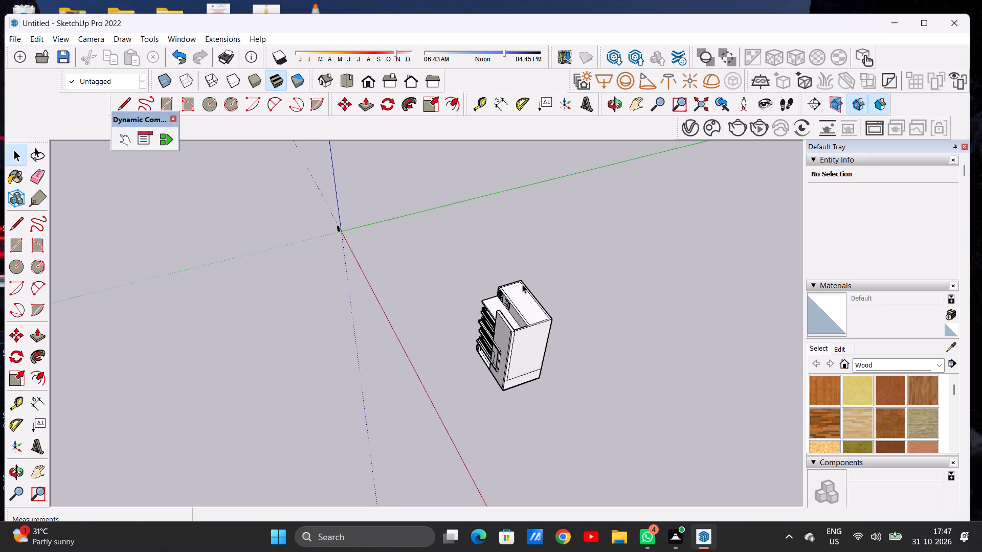
scroll(522, 335, "down", 7)
middle_click_drag(514, 342, 514, 341)
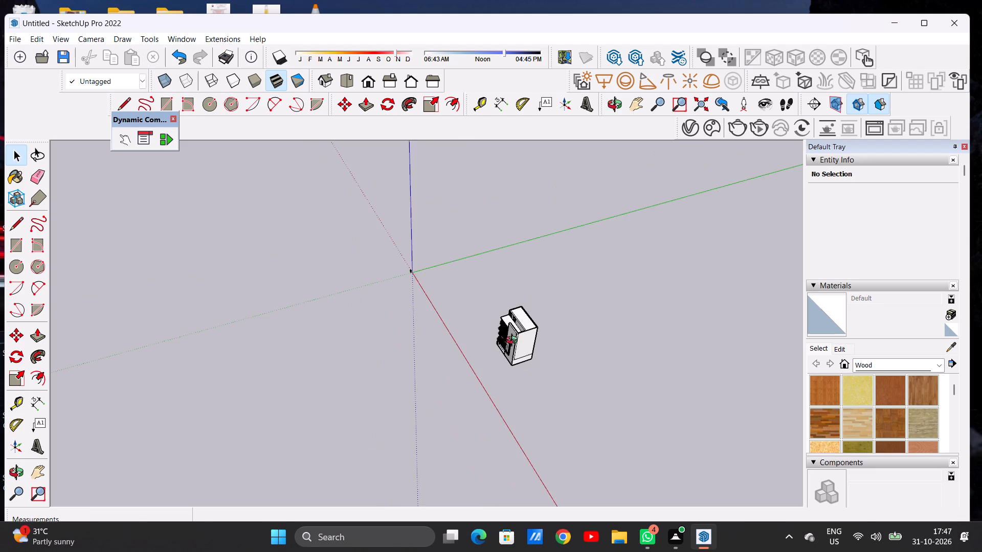
middle_click_drag(514, 341, 526, 290)
scroll(531, 327, "up", 20)
middle_click_drag(528, 314, 527, 310)
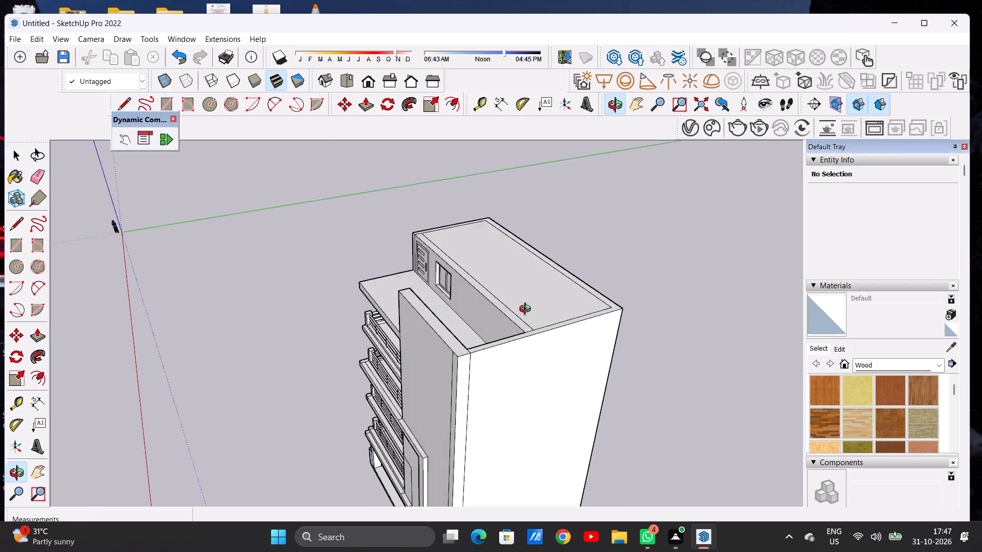
middle_click_drag(527, 310, 527, 294)
key("p")
scroll(532, 297, "up", 4)
scroll(532, 297, "down", 1)
scroll(532, 297, "up", 1)
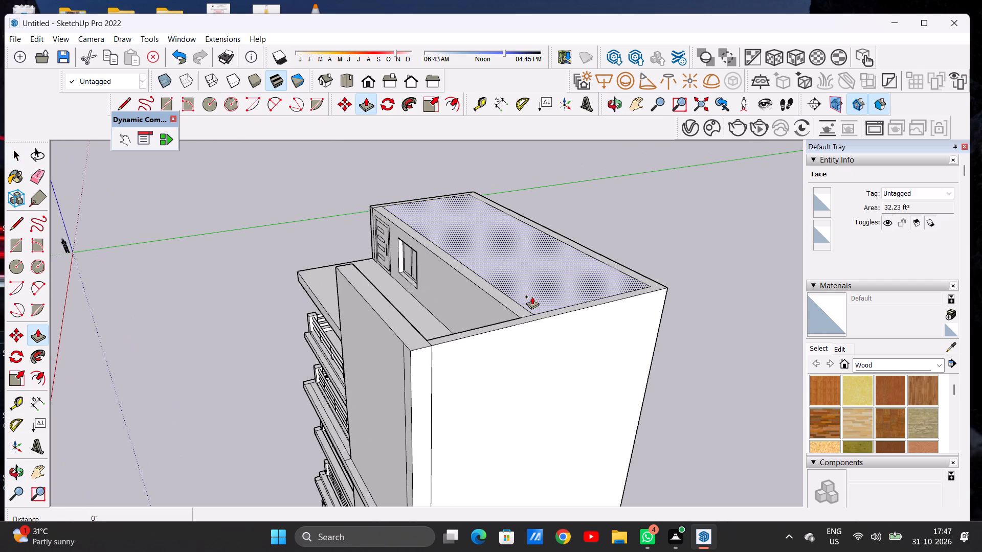
left_click(532, 296)
scroll(534, 285, "up", 5)
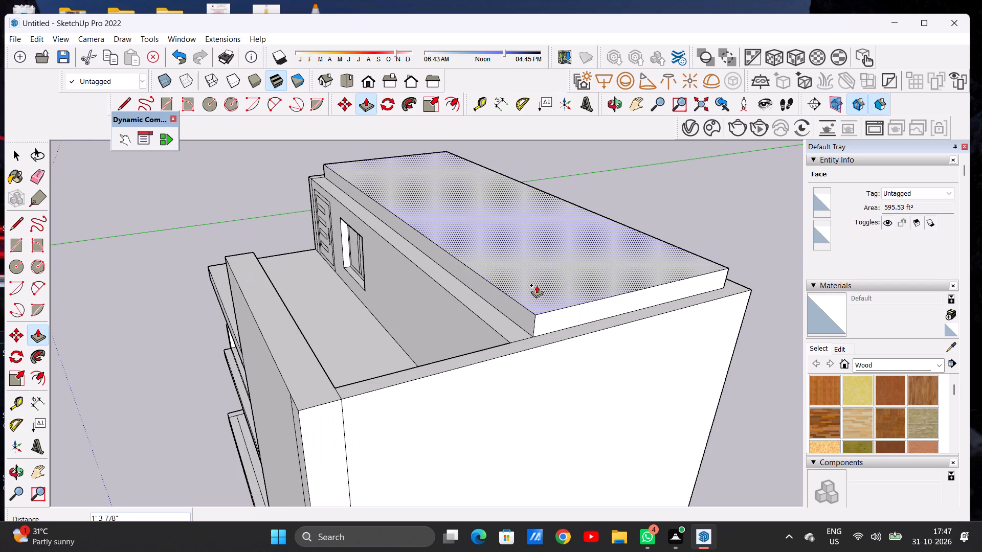
left_click(537, 285)
key("space")
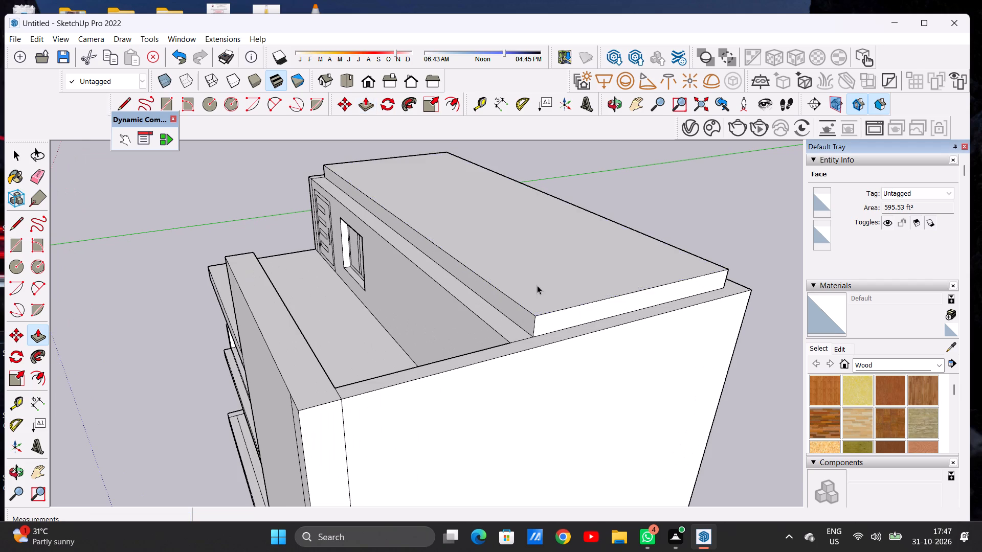
Push/Pull the roof slab's terrace-side face outward about 11' 6" to the front wall's edge, extending the roof over the terrace.
scroll(537, 285, "down", 7)
middle_click_drag(516, 301, 508, 302)
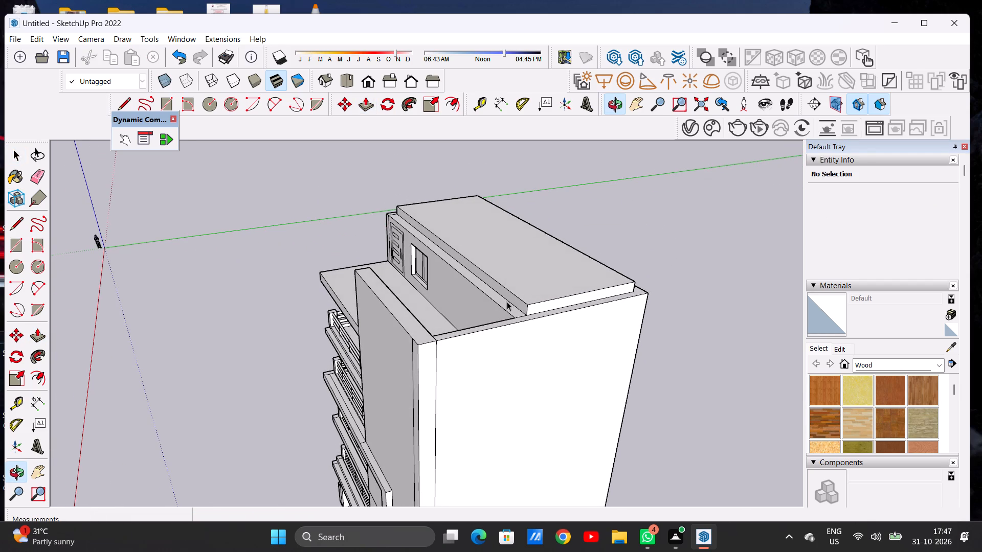
key("p")
scroll(524, 303, "up", 10)
left_click(524, 306)
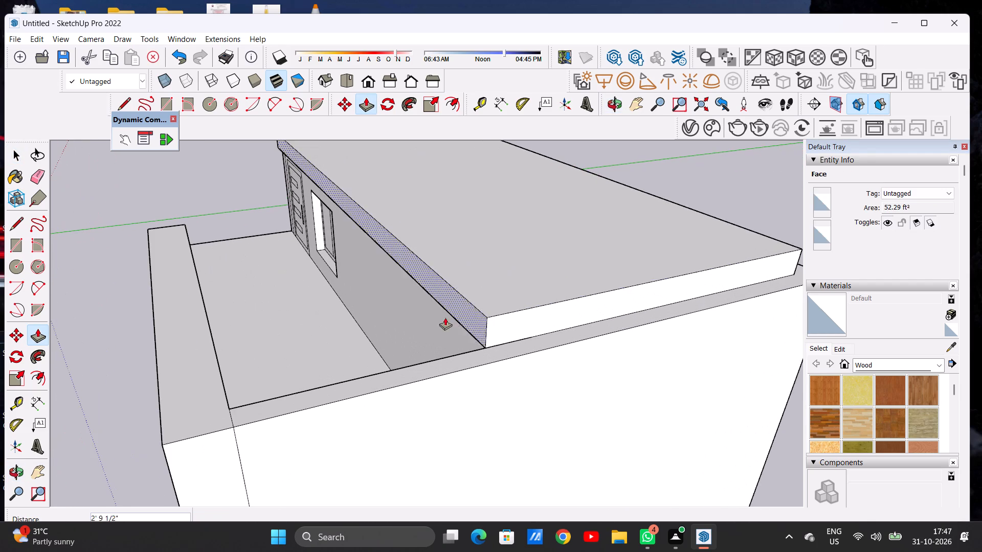
scroll(450, 319, "down", 6)
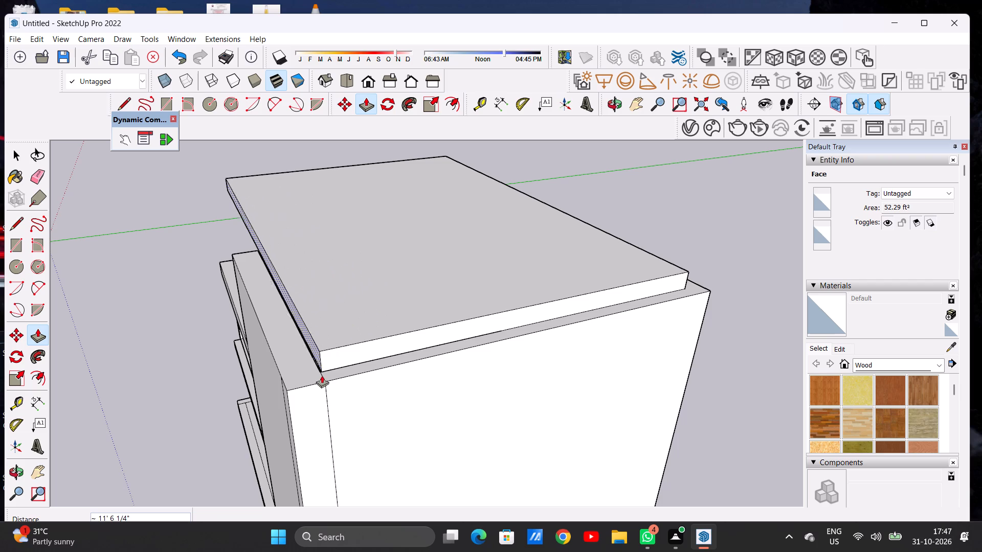
left_click(322, 375)
scroll(514, 331, "down", 11)
middle_click_drag(442, 326, 462, 326)
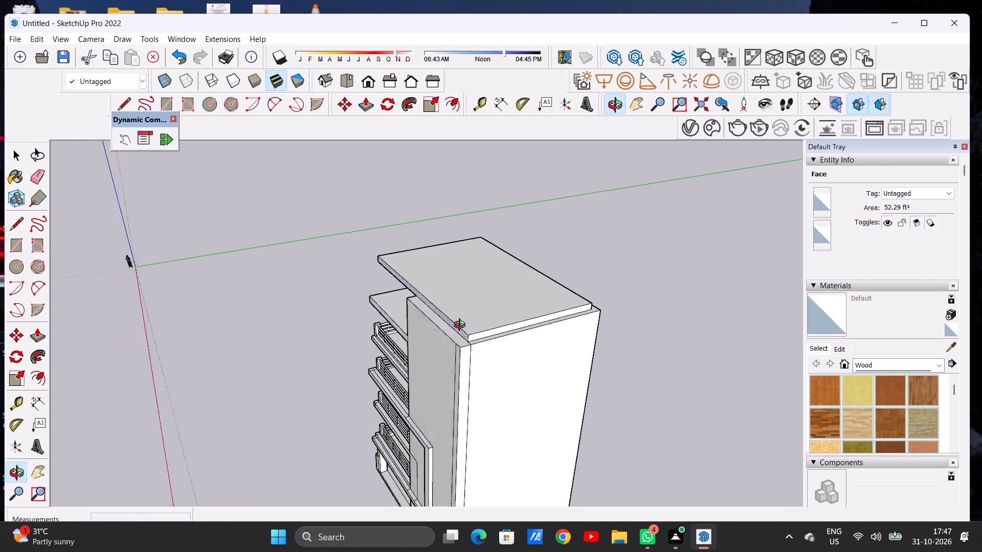
middle_click_drag(462, 326, 586, 319)
middle_click_drag(518, 310, 653, 315)
key("space")
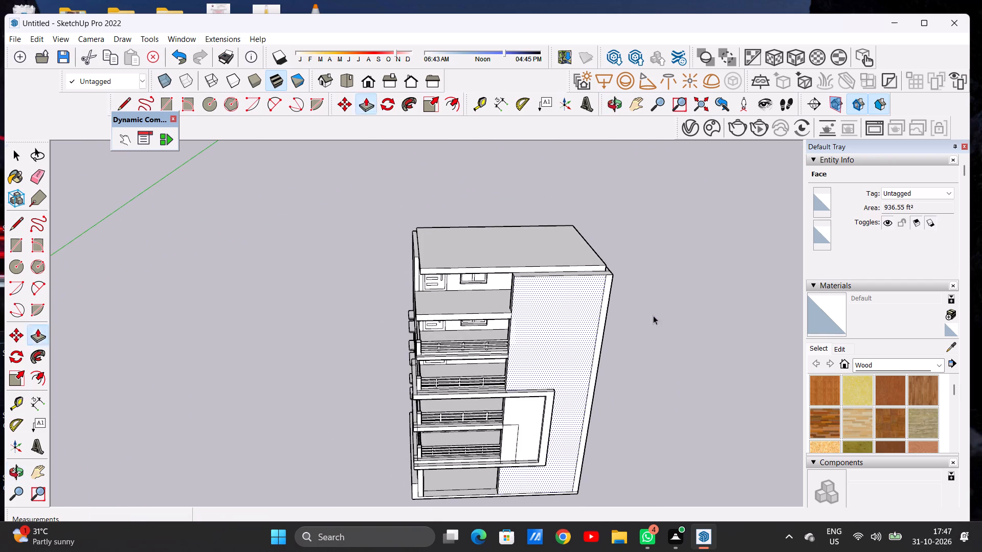
scroll(555, 334, "down", 6)
middle_click_drag(470, 310, 520, 311)
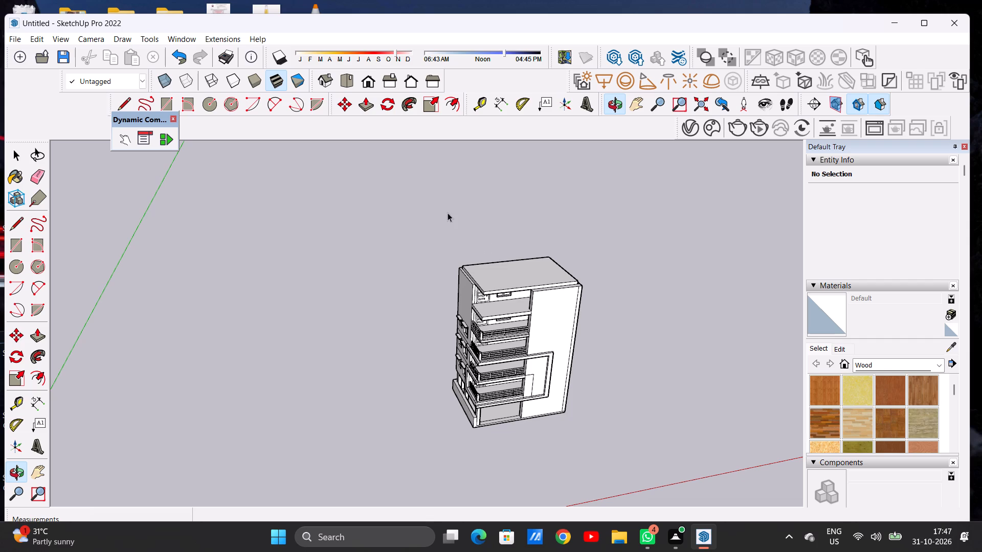
Draw a vertical line about 1' 3 7/8" long on the roof slab's side face, up from the end corner of the rooftop side wall.
scroll(455, 320, "up", 13)
middle_click_drag(505, 226, 502, 272)
scroll(495, 244, "up", 12)
key("l")
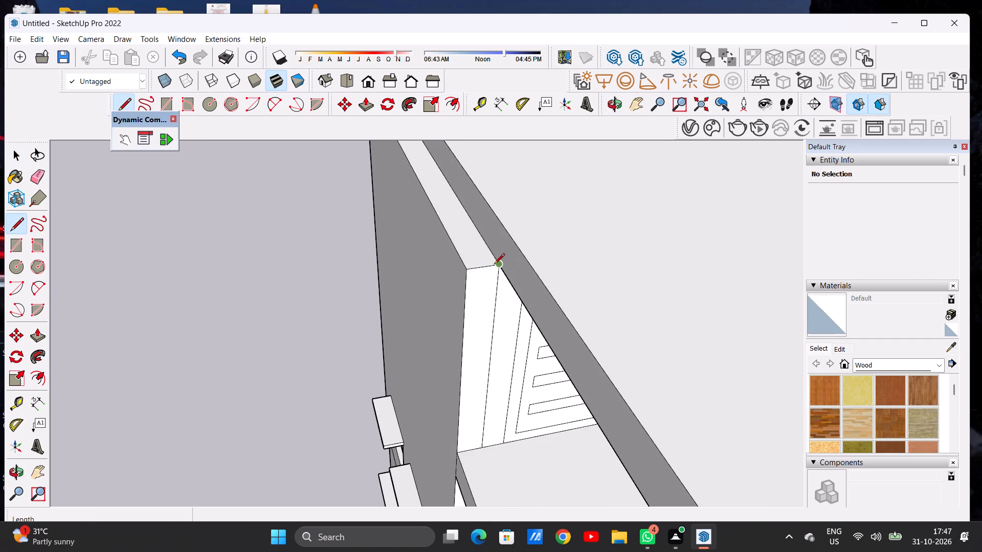
left_click(501, 266)
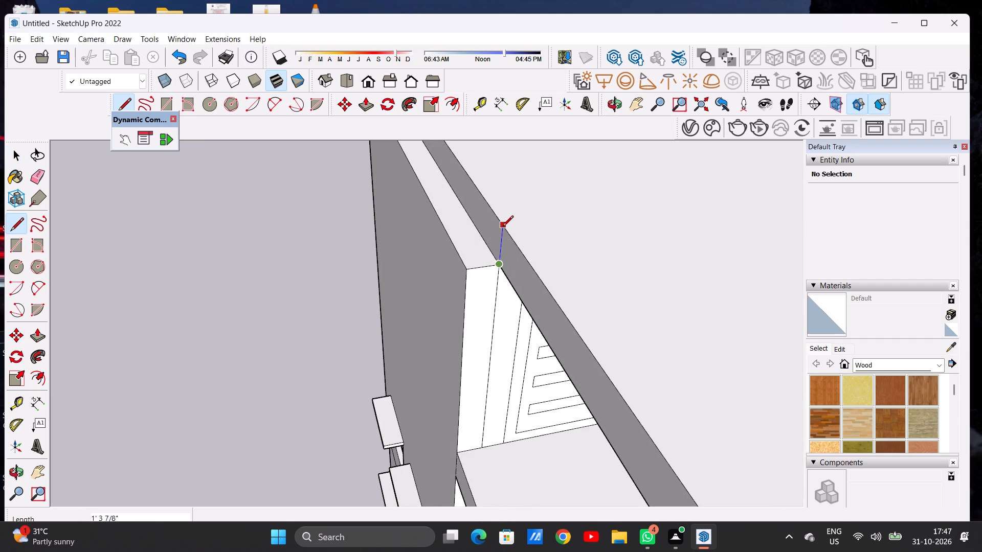
left_click(503, 226)
key("space")
Push/Pull the overhanging part of the roof slab's side face outward, flush with the side wall's outer face.
scroll(477, 291, "down", 9)
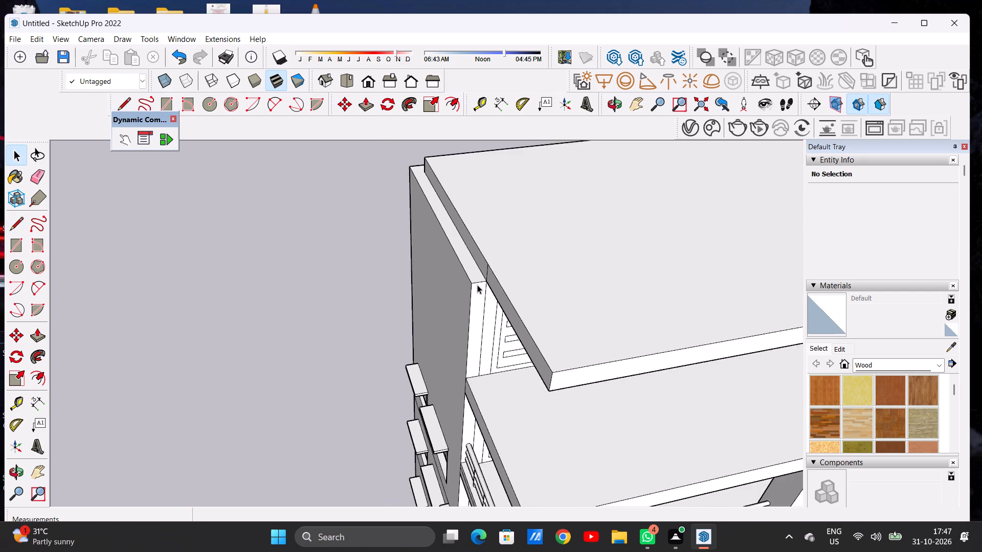
scroll(477, 285, "down", 4)
middle_click_drag(475, 293, 507, 233)
scroll(497, 249, "up", 11)
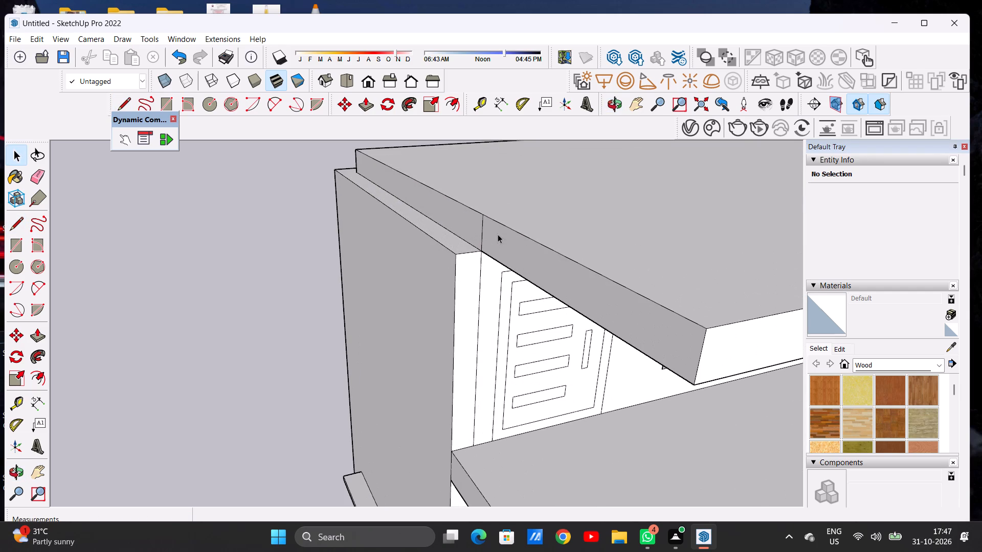
key("p")
left_click(497, 239)
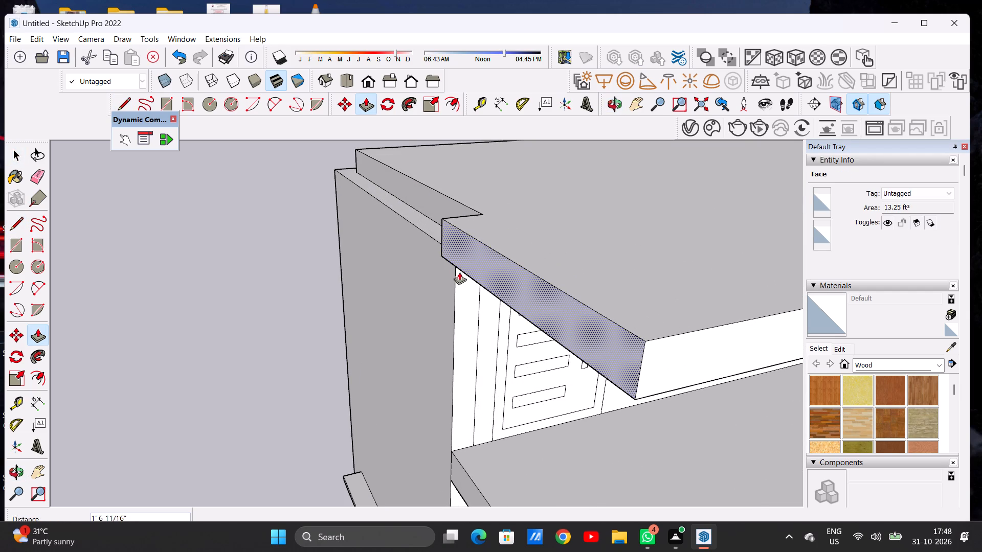
left_click(453, 296)
key("space")
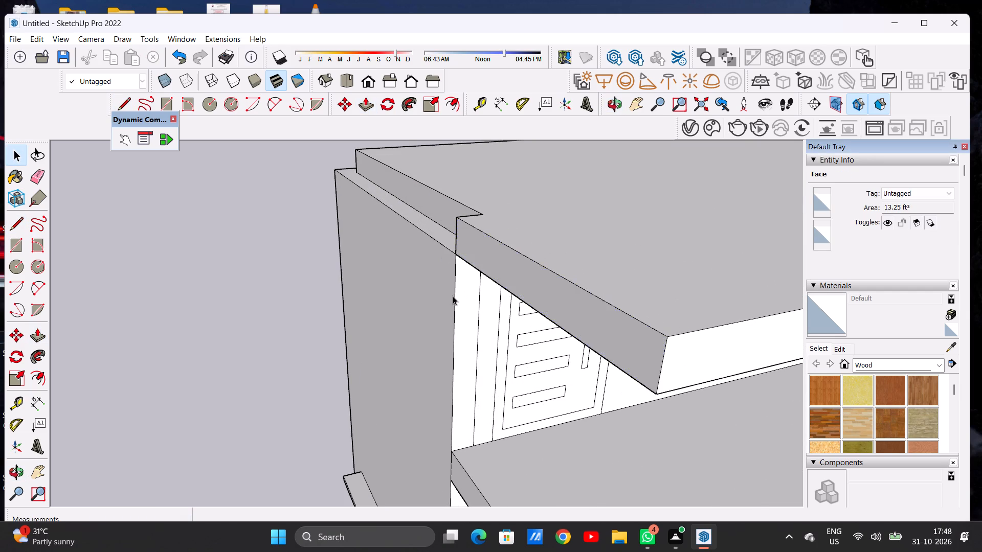
Examine the building's front, extended roof slab and rooftop terrace from several angles.
scroll(453, 296, "down", 11)
scroll(455, 287, "up", 2)
scroll(455, 287, "down", 18)
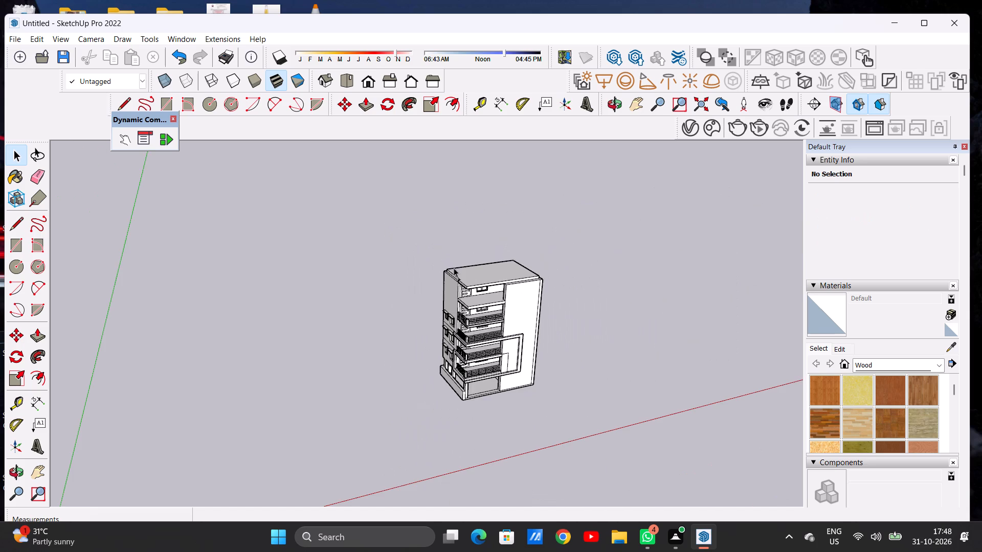
scroll(453, 290, "down", 3)
middle_click_drag(516, 308, 421, 264)
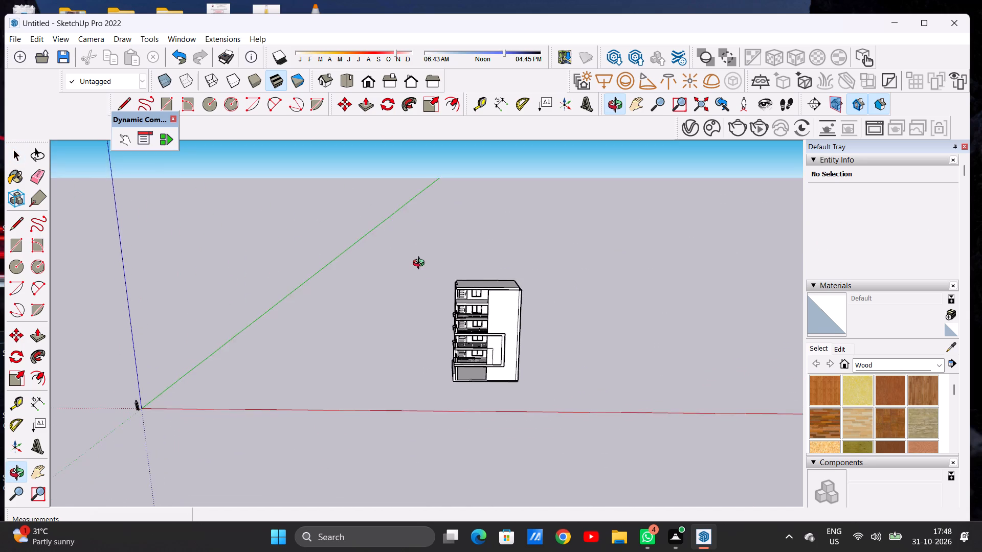
middle_click_drag(421, 264, 420, 284)
scroll(463, 309, "up", 2)
scroll(463, 309, "down", 1)
scroll(463, 309, "up", 9)
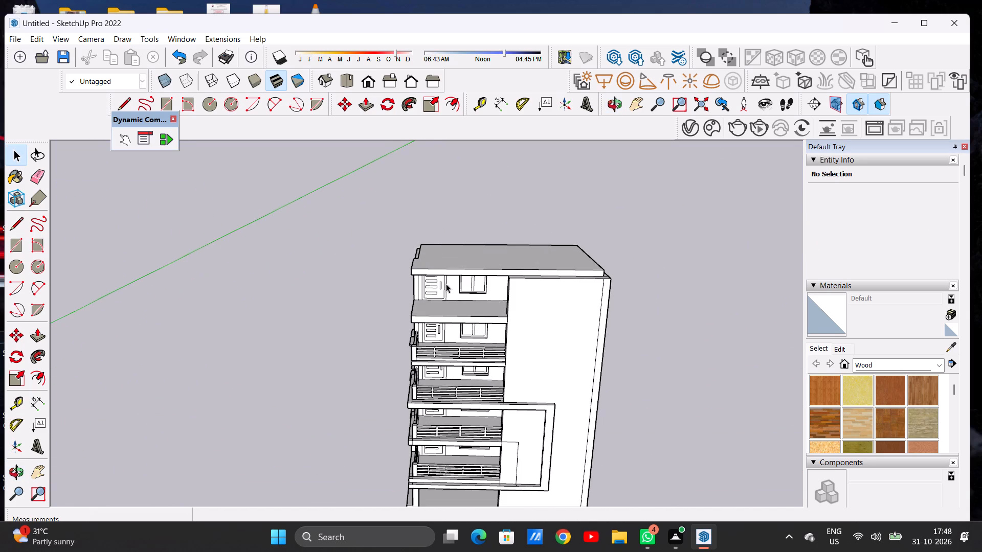
scroll(445, 280, "down", 4)
middle_click_drag(463, 289, 459, 361)
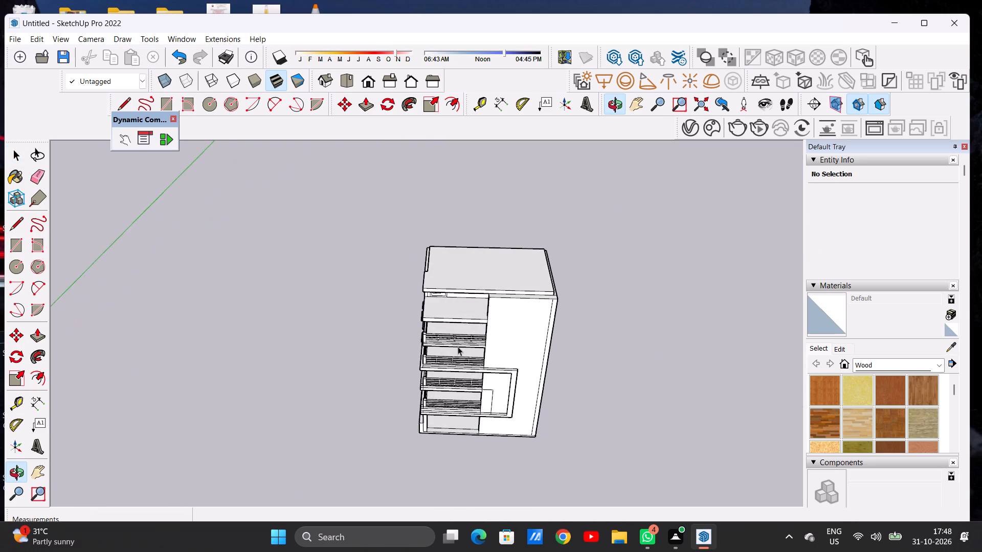
scroll(475, 323, "down", 1)
scroll(479, 304, "up", 11)
middle_click_drag(473, 324, 533, 335)
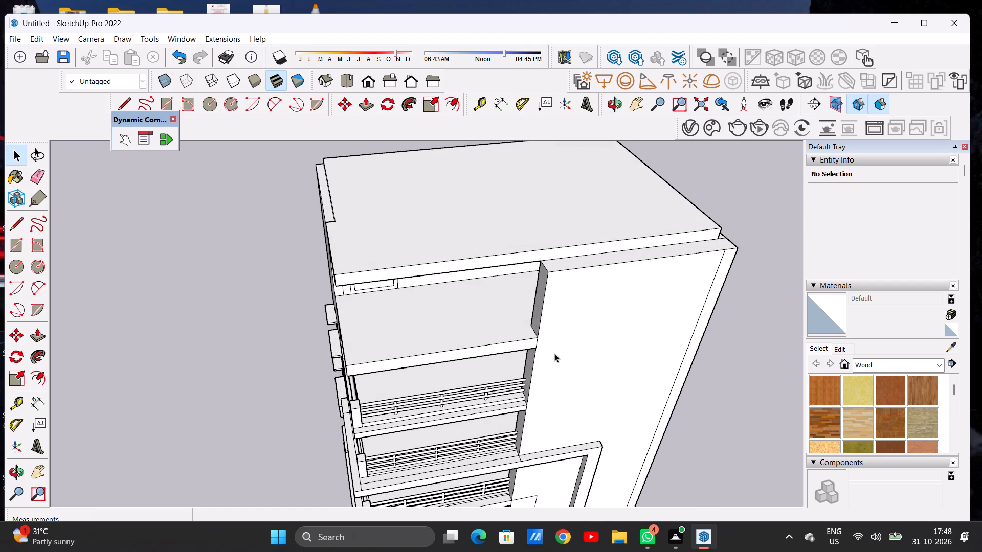
scroll(516, 344, "up", 5)
scroll(550, 327, "down", 7)
middle_click_drag(525, 367, 493, 357)
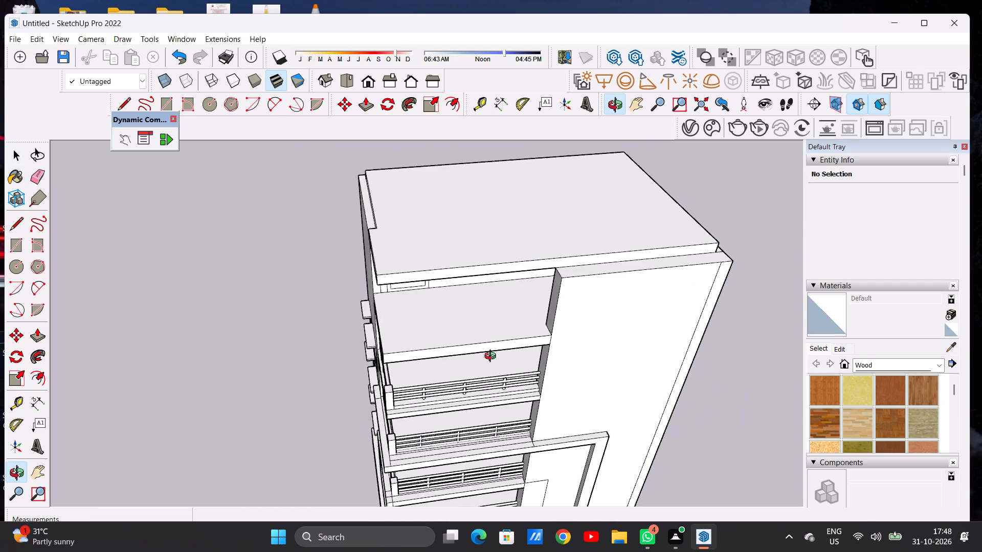
Draw a line about 10' 2" long on the terrace floor, from the wall line beside the door toward the front, parallel to the open side edge.
middle_click_drag(493, 357, 467, 295)
scroll(365, 270, "up", 3)
scroll(382, 268, "down", 2)
scroll(382, 268, "up", 2)
key("l")
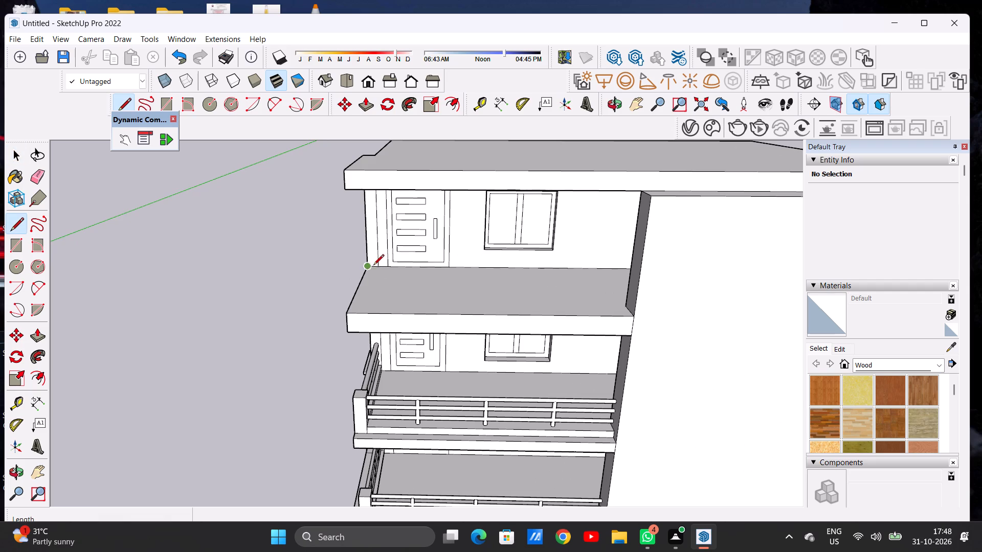
scroll(381, 269, "up", 7)
left_click(378, 264)
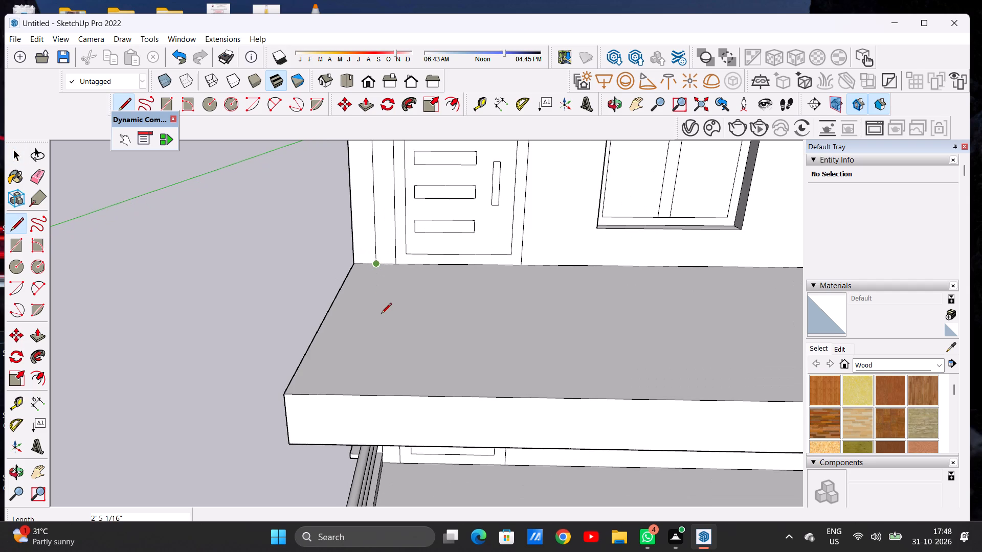
scroll(382, 314, "down", 4)
scroll(367, 346, "up", 3)
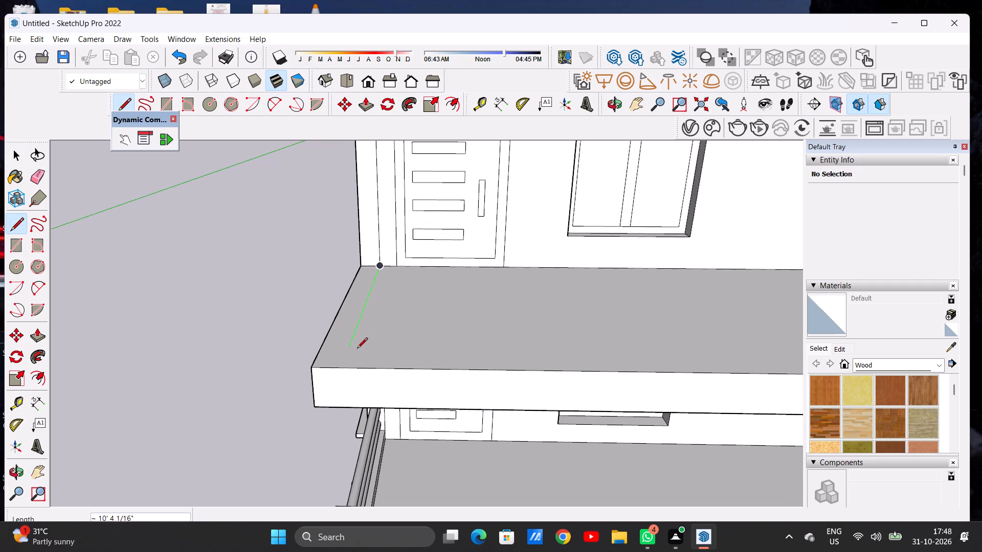
left_click(349, 343)
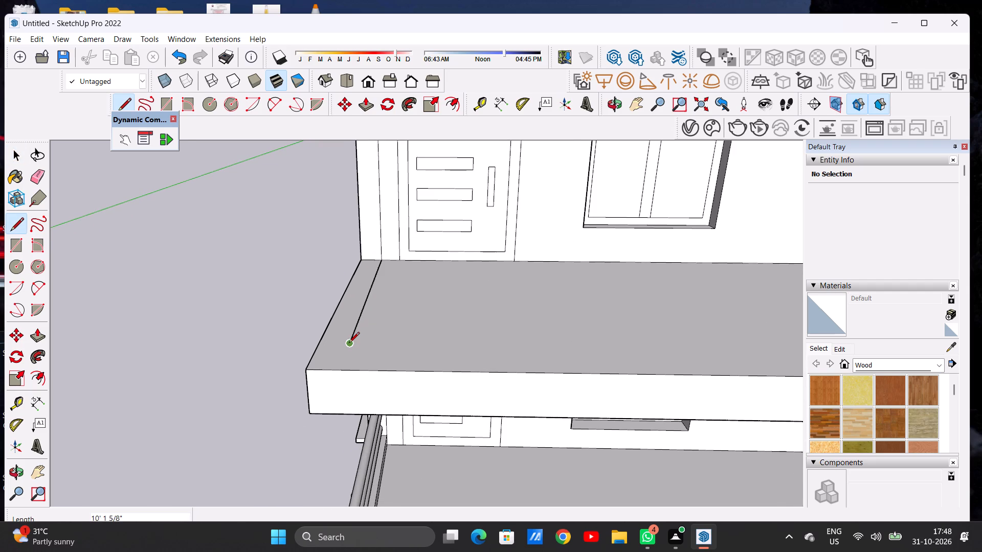
key("space")
Draw a line about 19' 7" long across the terrace floor, from the tall side wall's corner to the first line, parallel to the front edge.
type("L")
scroll(545, 354, "down", 6)
middle_click_drag(576, 333, 578, 377)
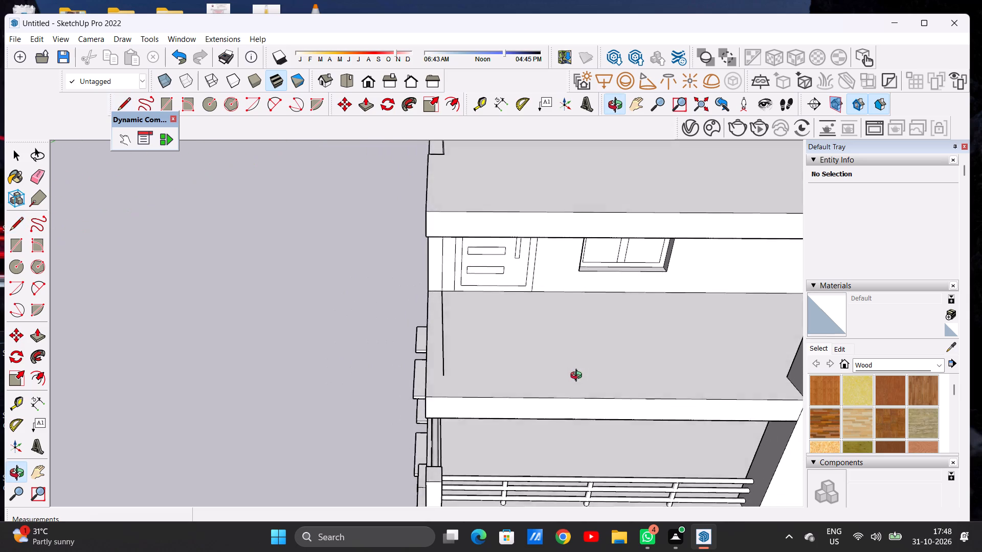
middle_click_drag(578, 377, 570, 374)
scroll(449, 330, "down", 3)
scroll(704, 373, "up", 11)
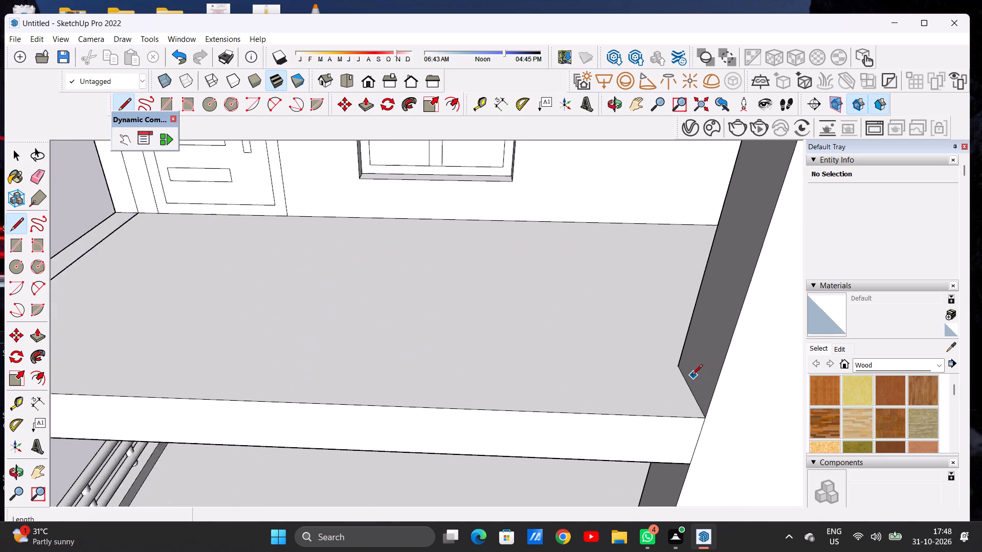
scroll(692, 376, "up", 2)
left_click(675, 364)
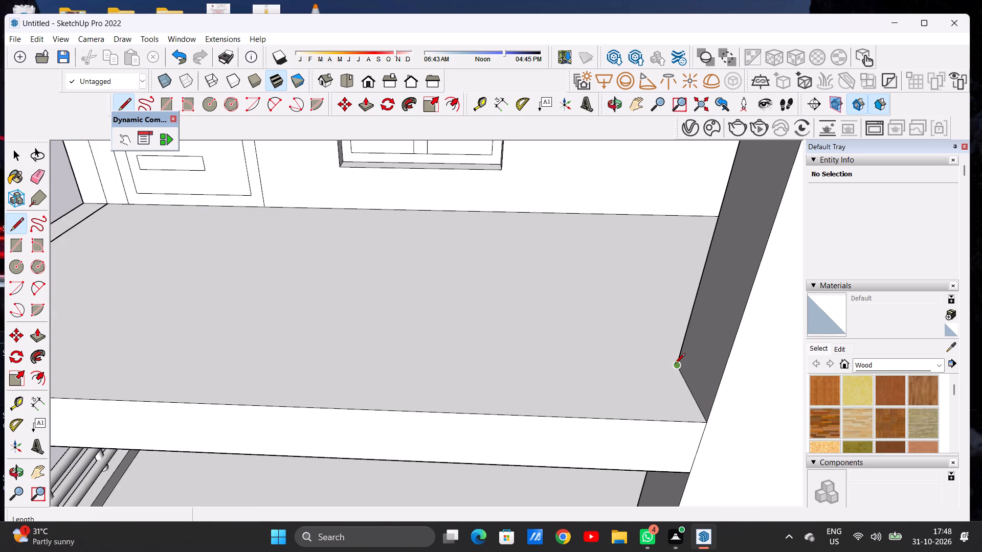
scroll(646, 372, "down", 12)
scroll(374, 359, "up", 7)
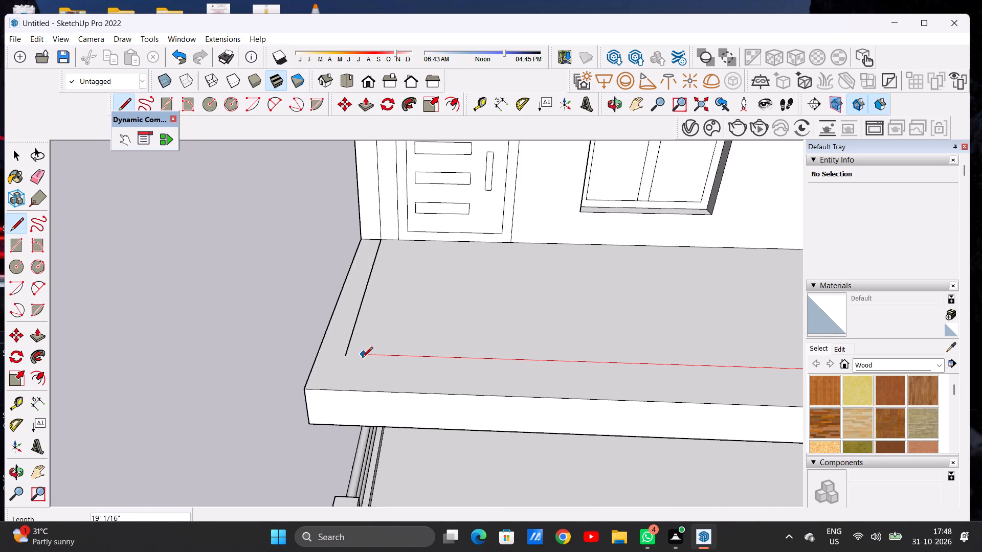
scroll(362, 358, "up", 6)
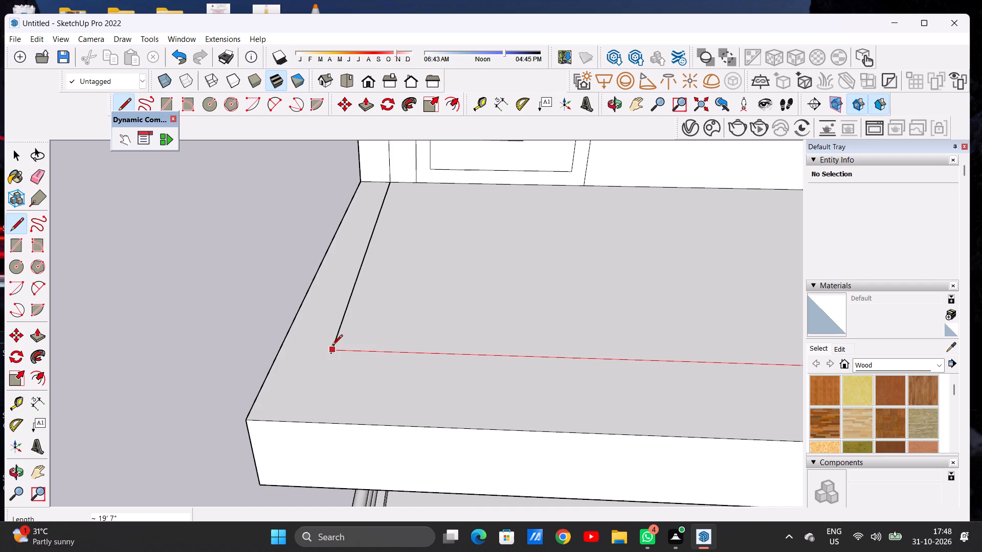
left_click(332, 346)
Erase the leftover line end overshooting the corner where the two terrace floor lines meet.
key("space")
scroll(328, 360, "up", 7)
key("e")
left_click_drag(333, 349, 322, 347)
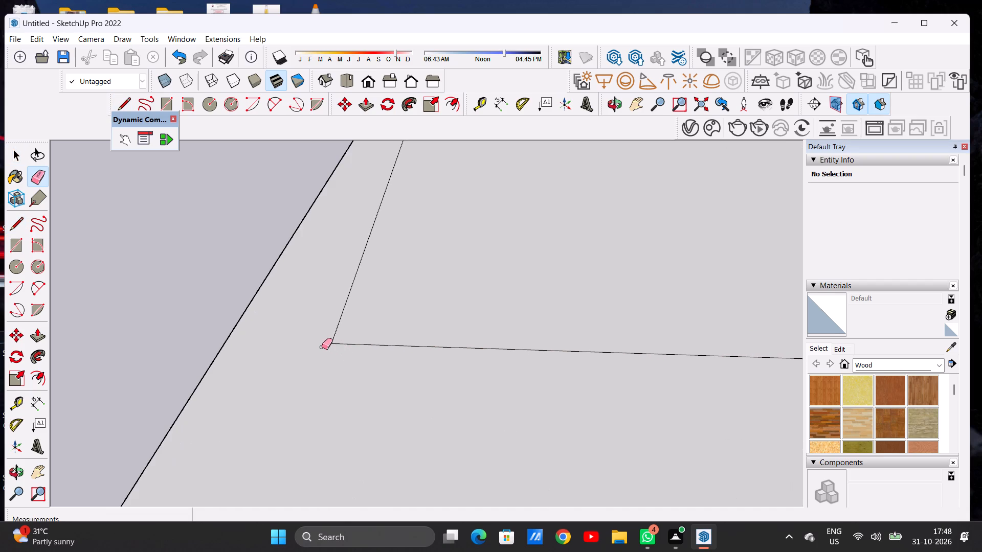
key("space")
scroll(372, 367, "down", 15)
scroll(385, 346, "up", 1)
scroll(385, 346, "down", 12)
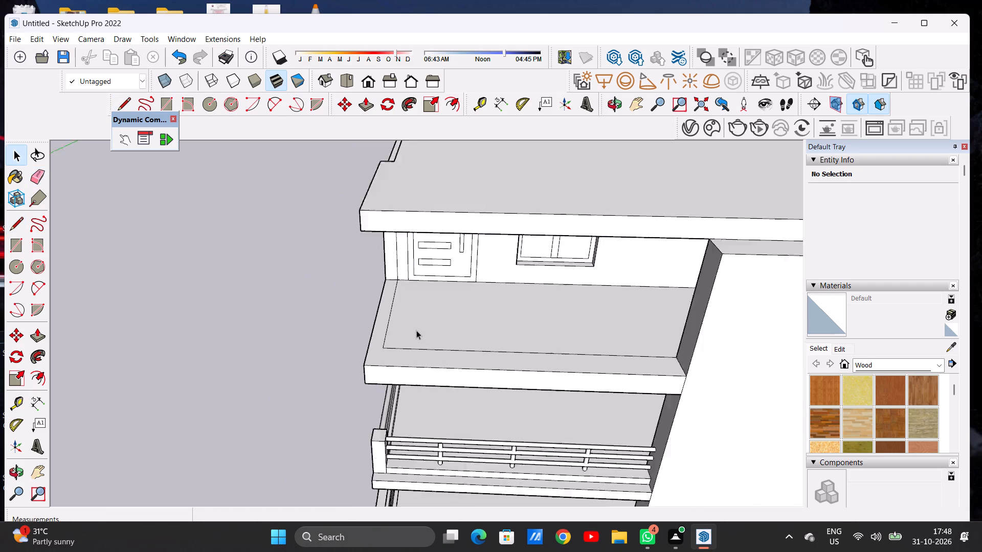
Draw a line about 20' 7" long across the terrace floor, parallel to the front edge, from the tall side wall to the open side edge.
scroll(416, 330, "down", 2)
middle_click_drag(432, 345, 433, 394)
scroll(441, 383, "up", 1)
scroll(441, 383, "down", 1)
scroll(441, 383, "up", 1)
scroll(441, 383, "down", 1)
scroll(441, 383, "up", 5)
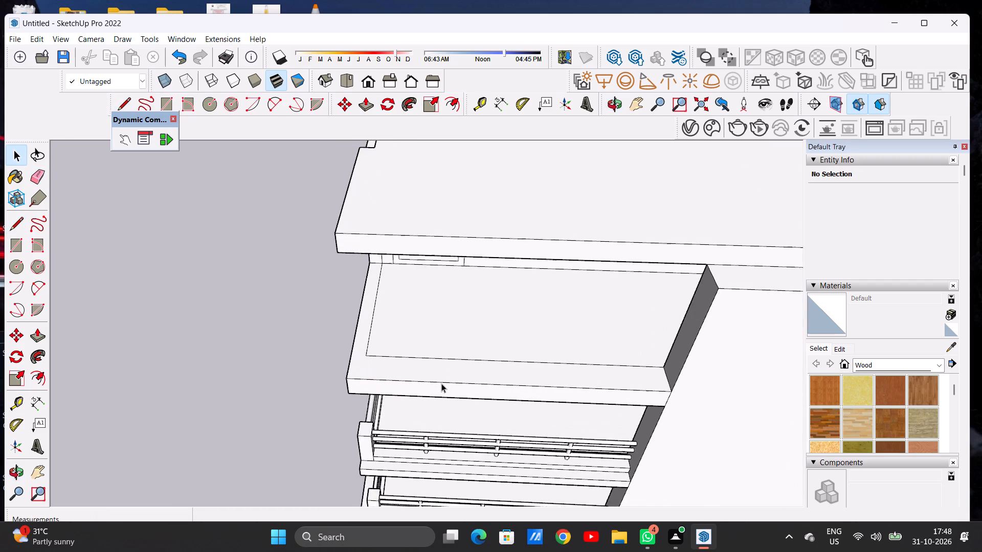
scroll(441, 383, "up", 4)
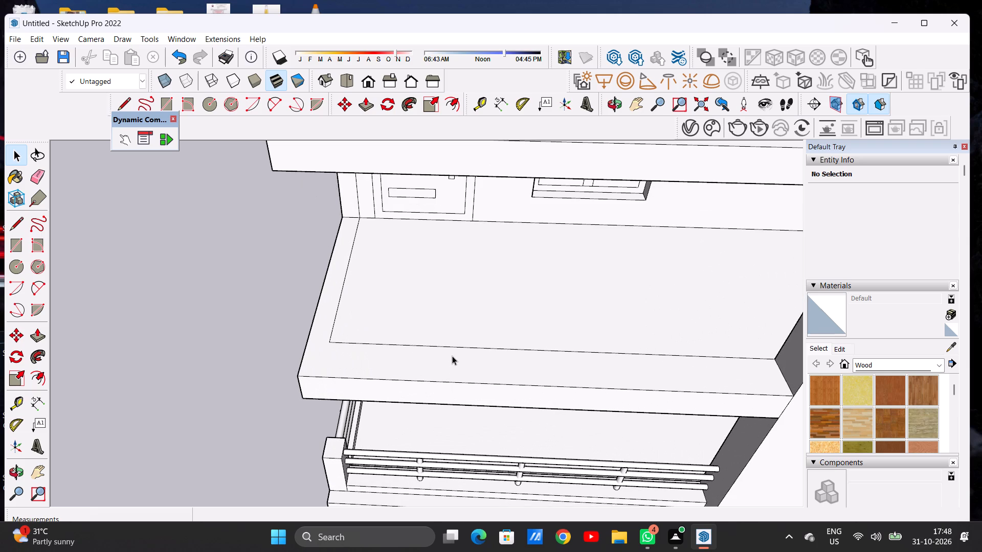
scroll(471, 328, "down", 2)
middle_click_drag(475, 339, 481, 352)
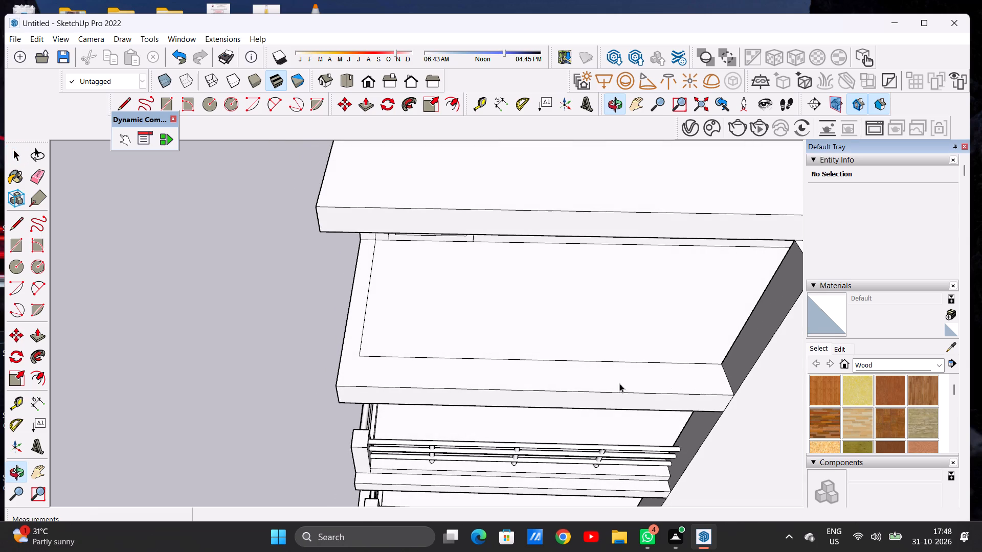
key("l")
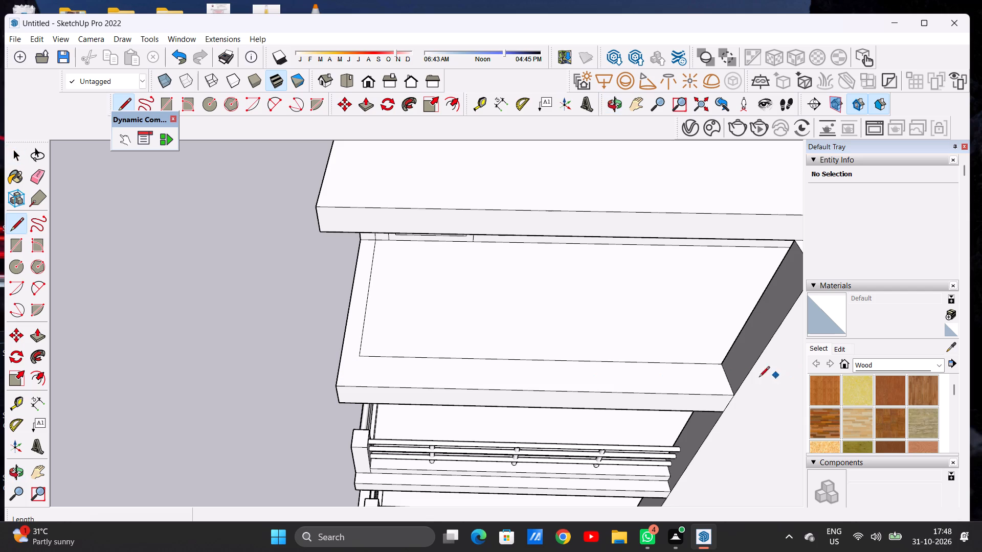
scroll(713, 383, "up", 5)
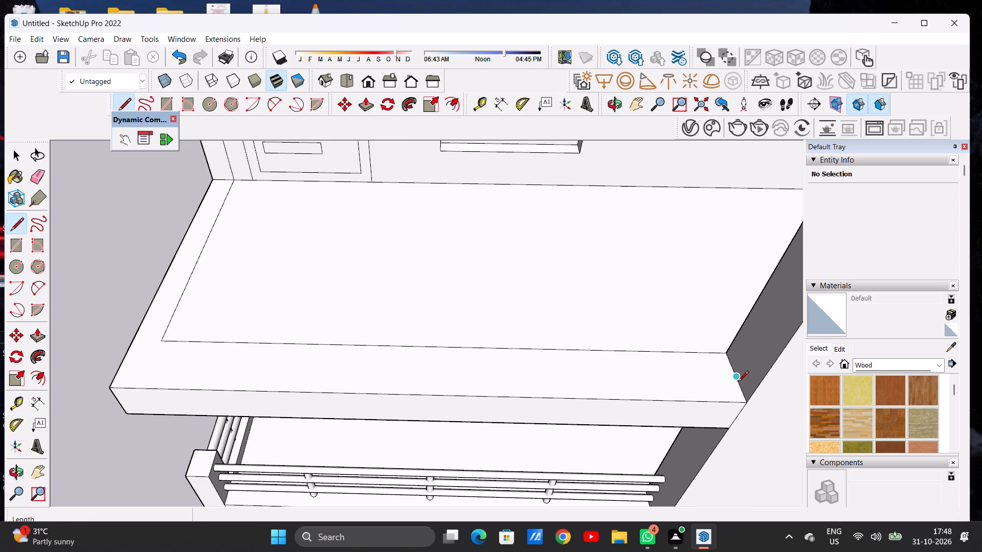
scroll(736, 382, "up", 5)
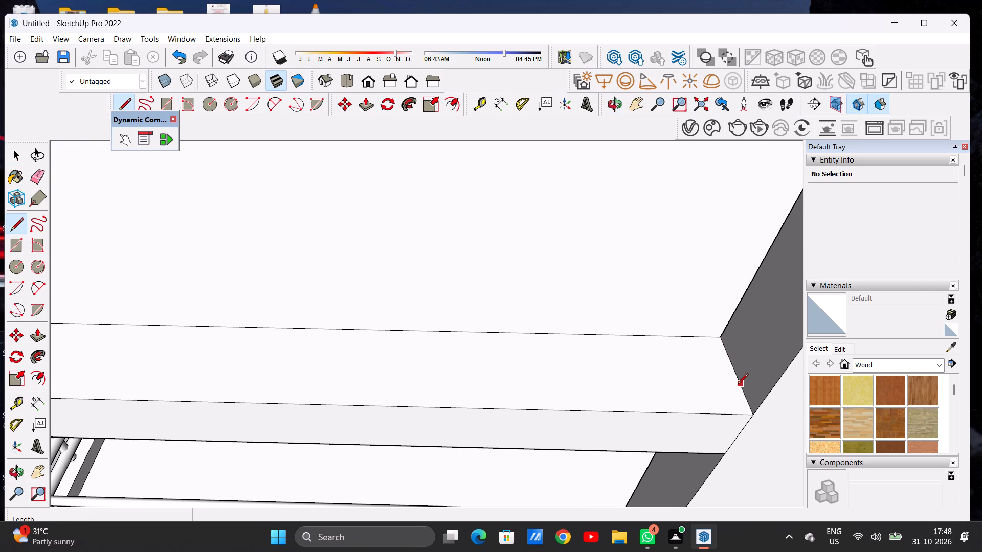
left_click(737, 382)
scroll(721, 378, "down", 3)
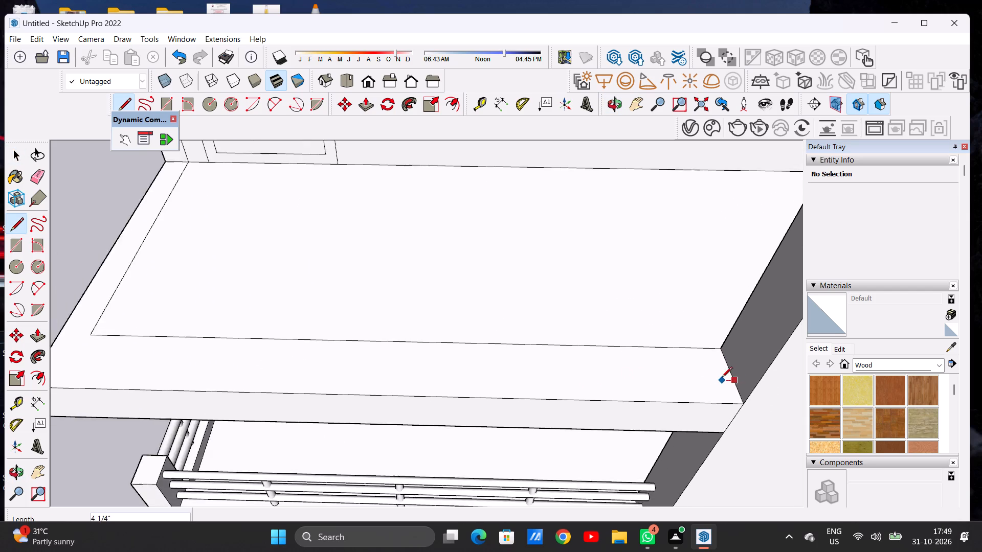
scroll(722, 378, "down", 10)
scroll(401, 370, "up", 11)
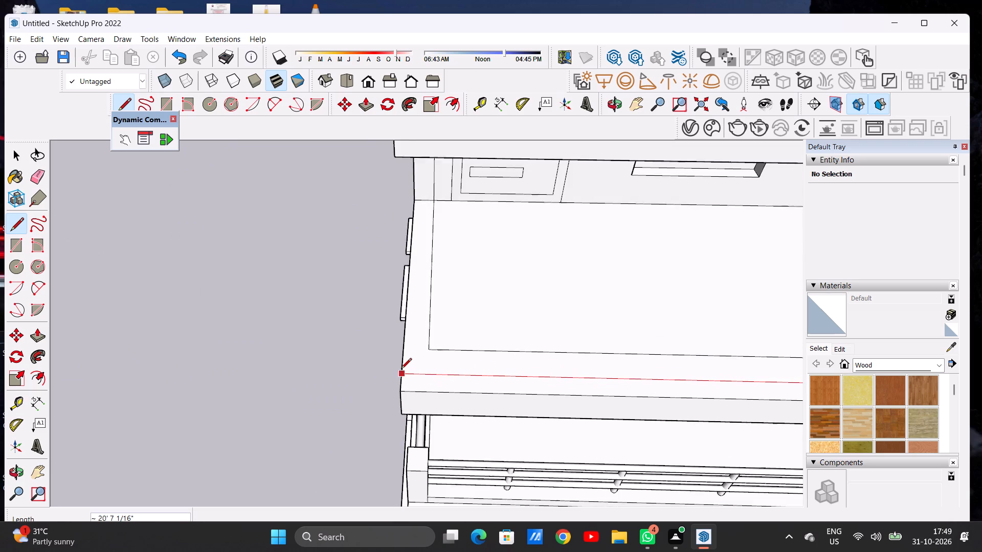
scroll(401, 370, "up", 5)
left_click(401, 377)
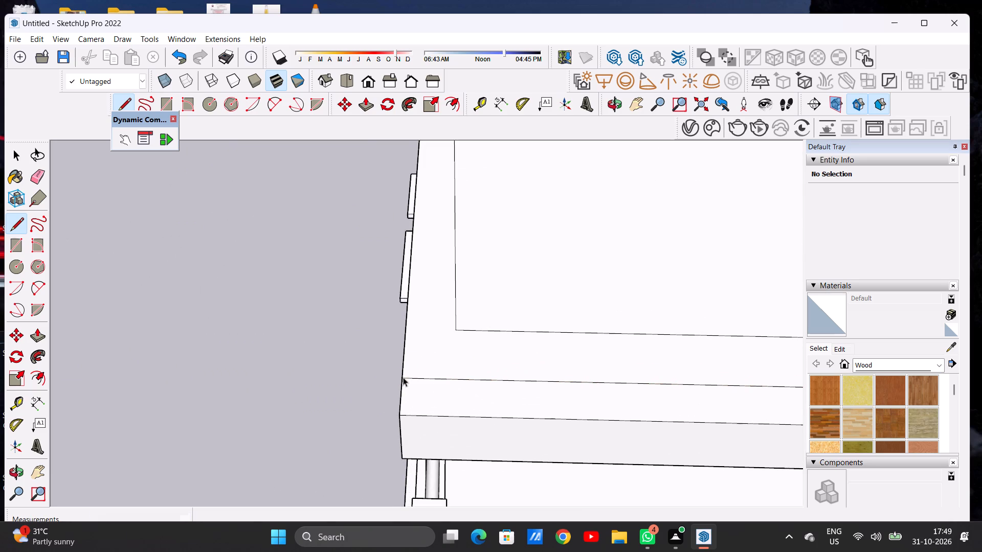
key("space")
Outline a post base at the terrace's open front corner with lines about 1' 3" forward and 1' sideways from the inner line corner.
scroll(444, 387, "down", 4)
scroll(444, 389, "up", 1)
scroll(444, 389, "down", 3)
scroll(415, 374, "up", 1)
scroll(415, 374, "down", 14)
scroll(515, 377, "up", 7)
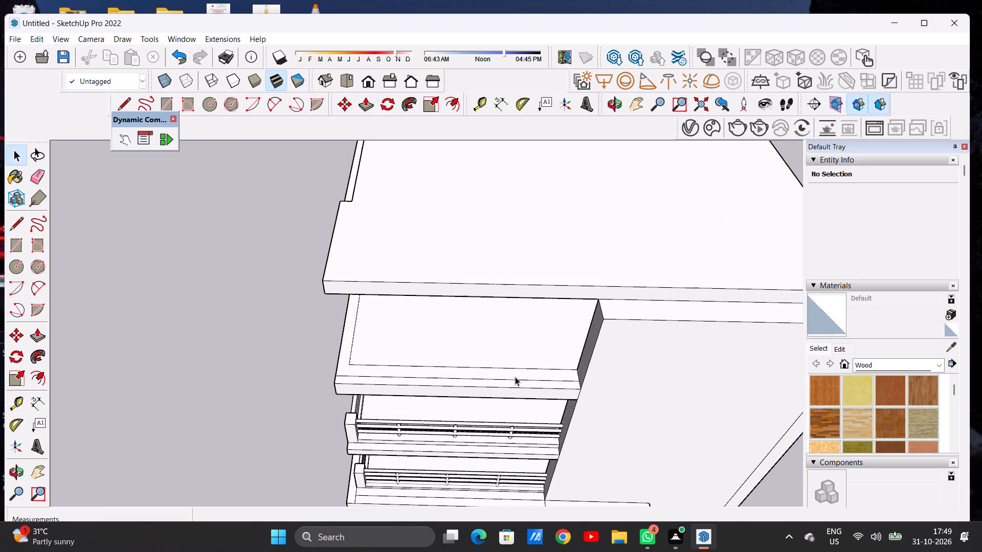
scroll(369, 368, "up", 9)
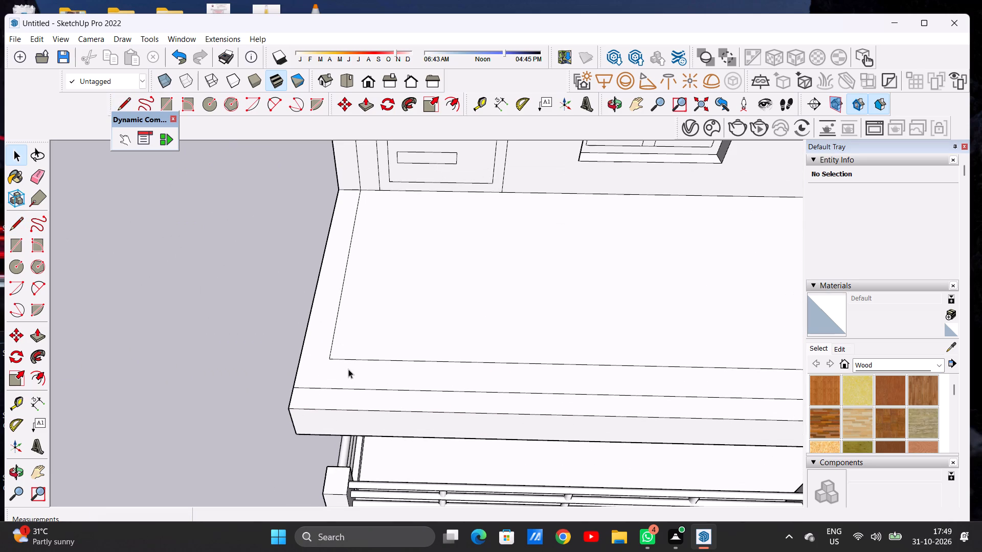
key("l")
scroll(591, 367, "down", 4)
scroll(376, 358, "down", 1)
scroll(376, 358, "up", 4)
scroll(377, 359, "down", 1)
scroll(472, 365, "up", 4)
scroll(467, 365, "down", 1)
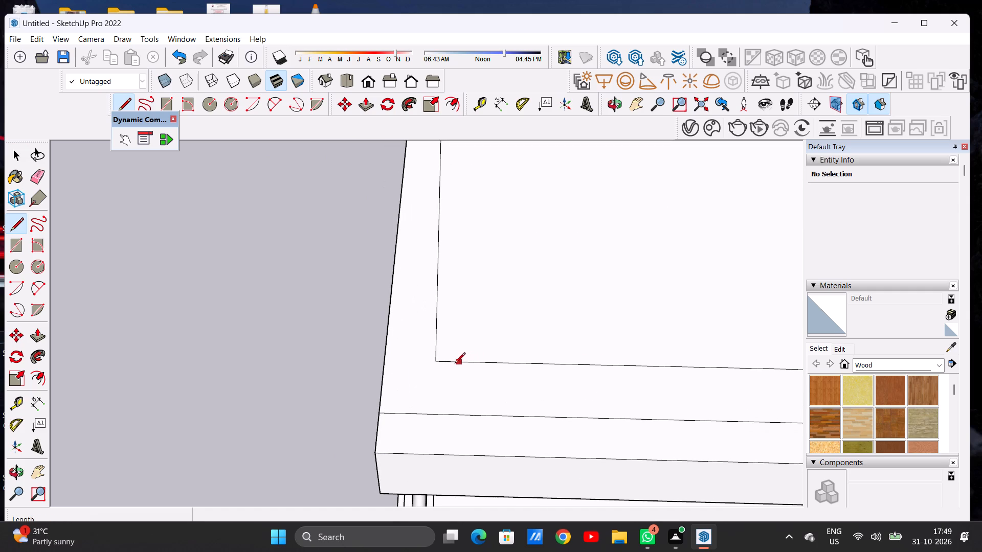
left_click(440, 360)
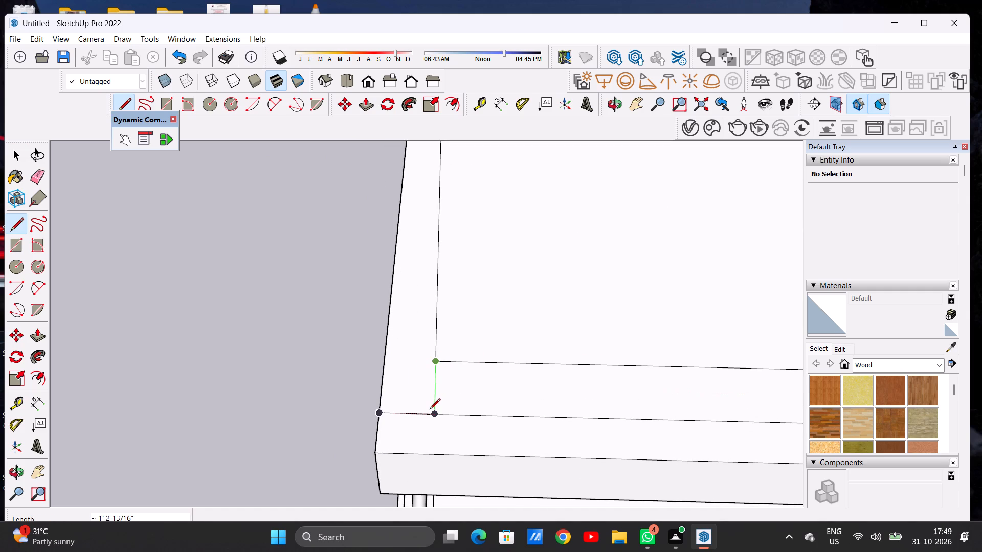
left_click(430, 410)
left_click(433, 361)
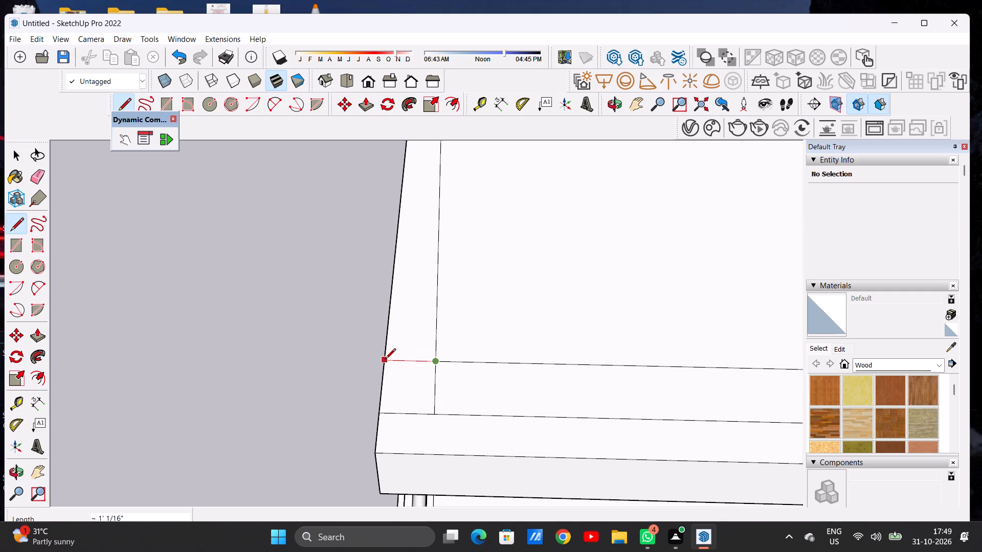
left_click(385, 360)
key("space")
scroll(415, 380, "down", 18)
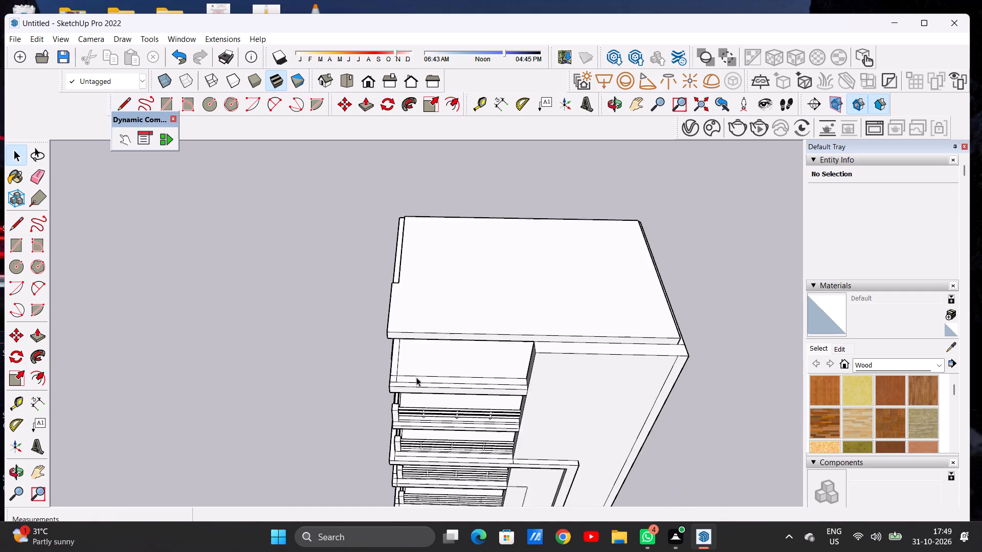
scroll(416, 377, "down", 5)
middle_click_drag(511, 391, 515, 354)
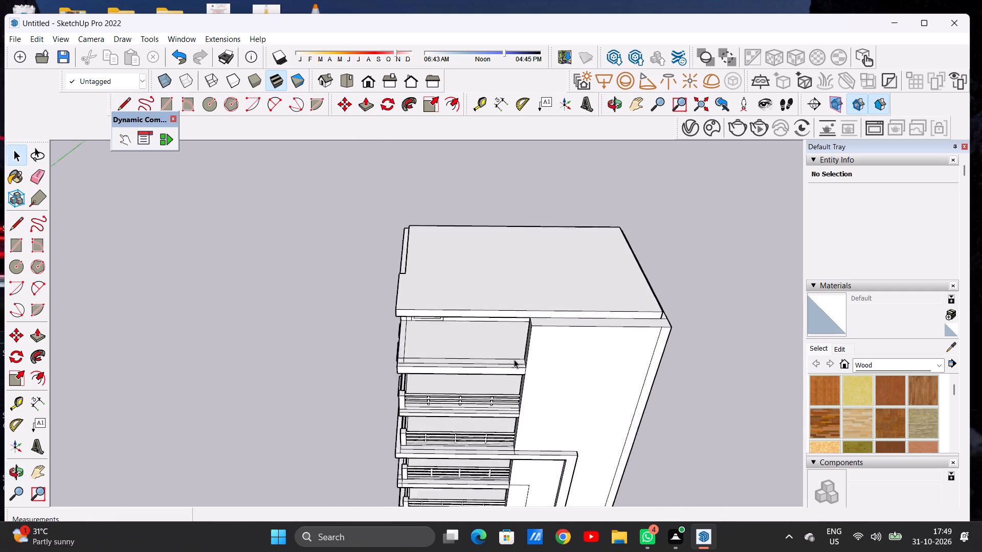
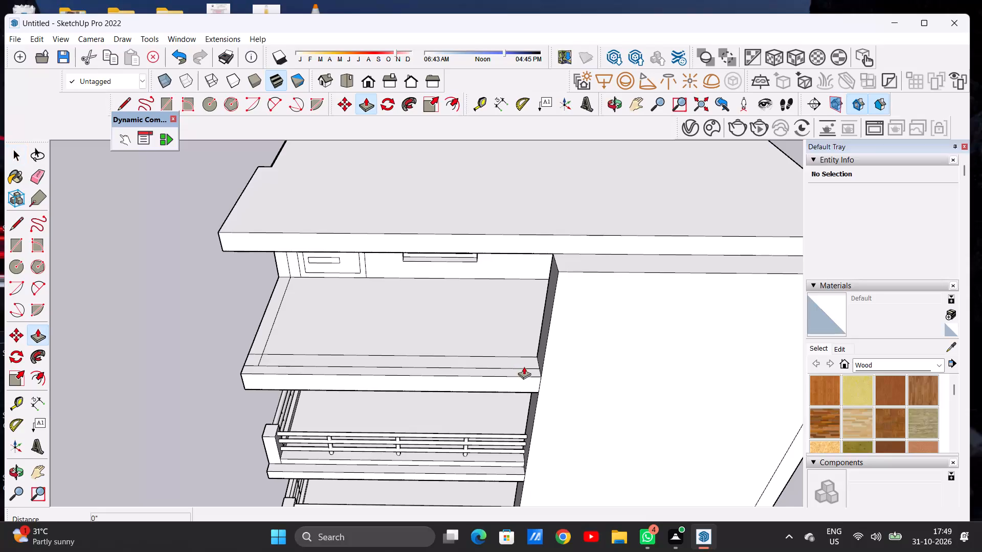
Push/Pull the strip along the terrace's front edge up about 1' to form a low parapet.
middle_click_drag(521, 361, 519, 355)
scroll(519, 355, "up", 6)
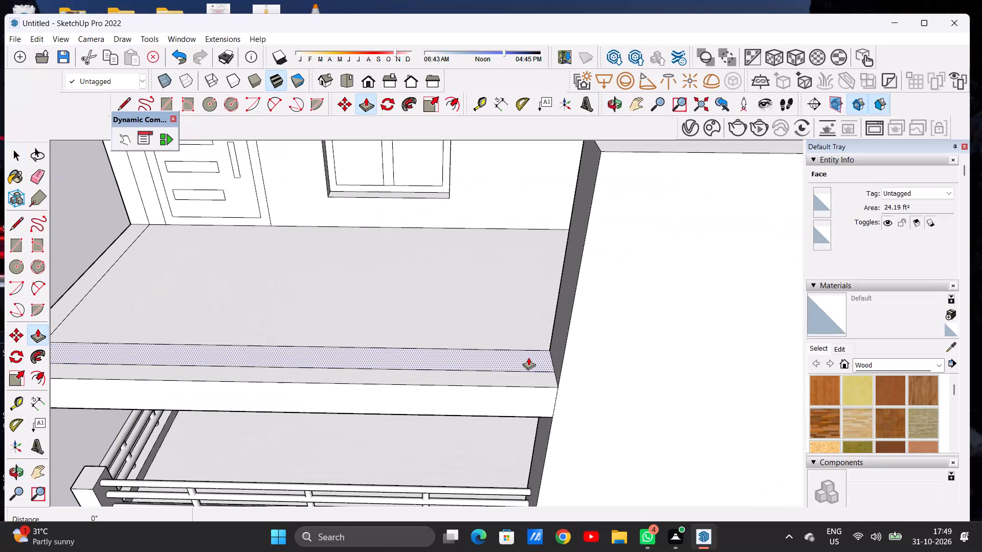
left_click(528, 357)
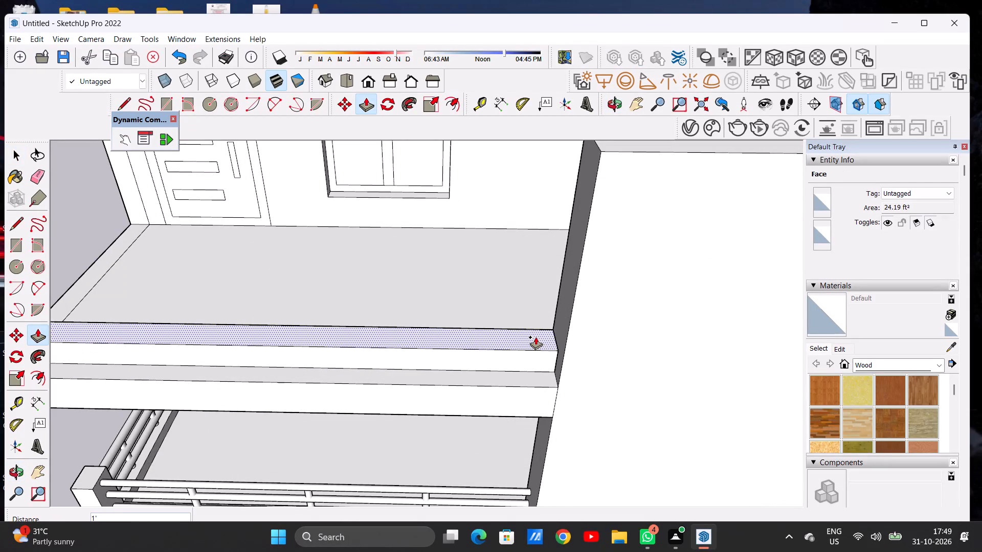
left_click(535, 337)
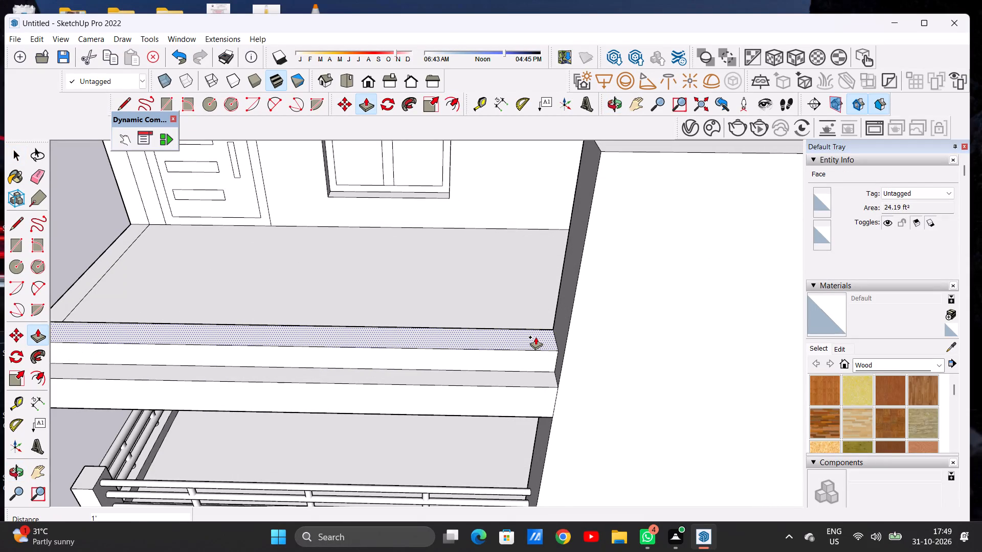
Push/Pull the strip along the terrace's open side up about 1', level with the front parapet.
scroll(580, 337, "down", 12)
middle_click_drag(370, 332, 457, 337)
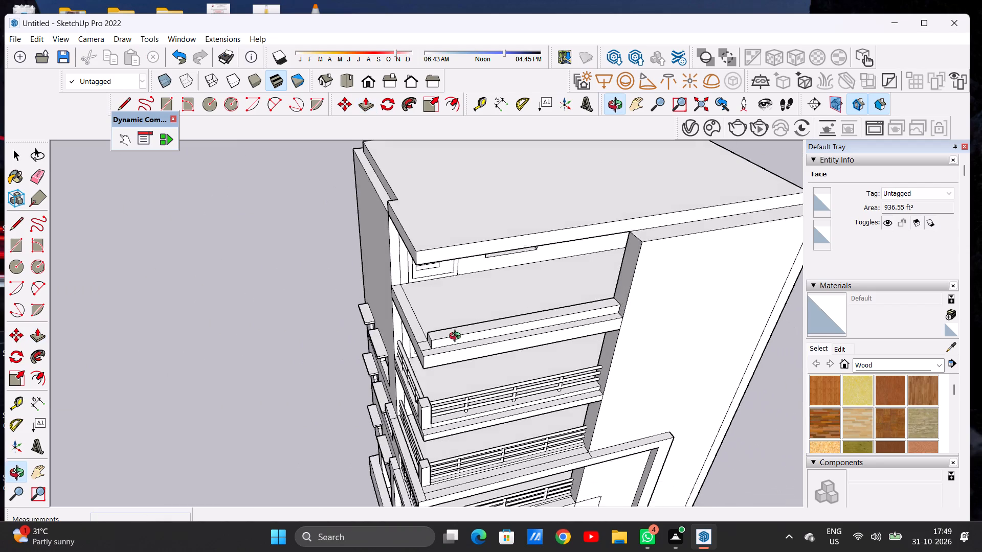
middle_click_drag(457, 337, 461, 337)
scroll(428, 343, "up", 16)
scroll(439, 332, "down", 1)
scroll(439, 332, "up", 3)
left_click(439, 332)
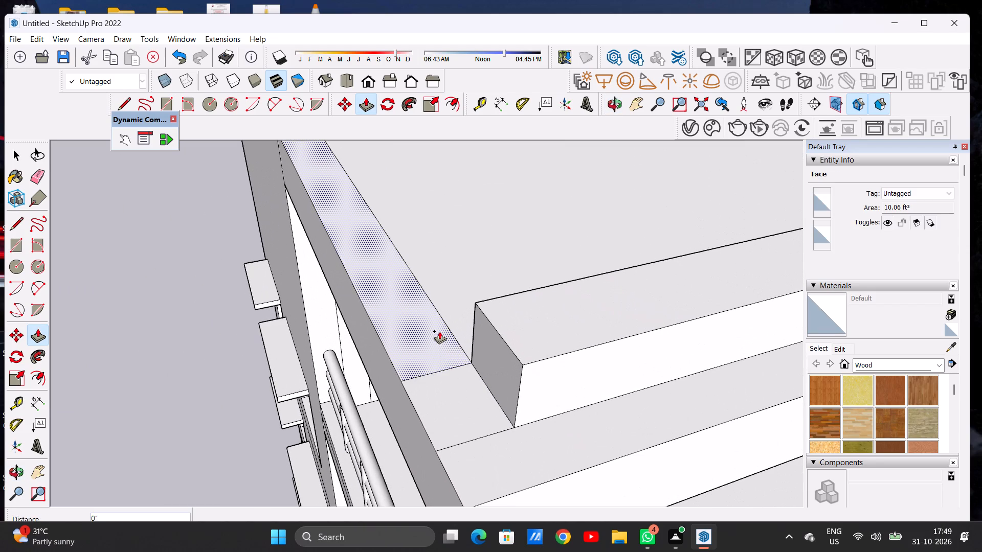
left_click(475, 309)
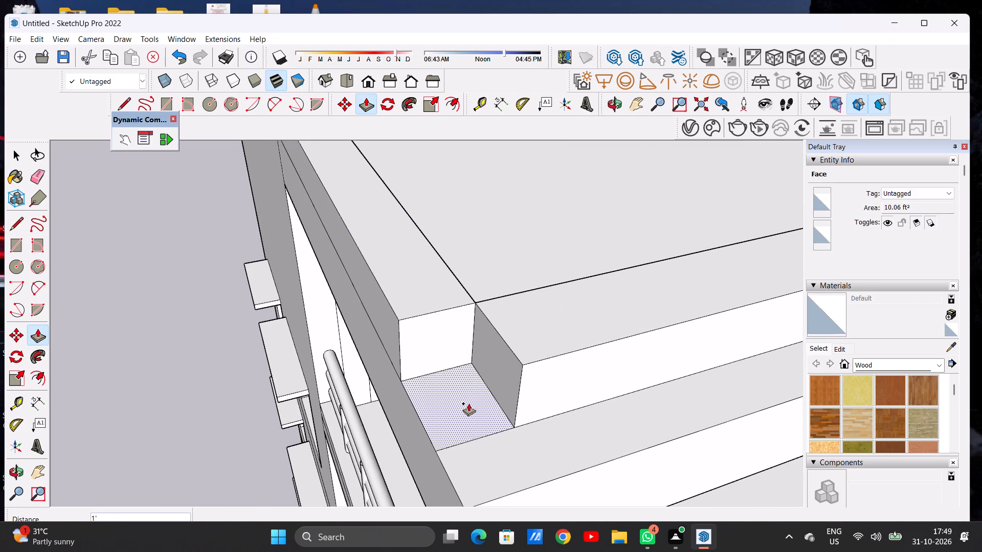
Push/Pull the post base at the terrace's open front corner up 3' 3".
left_click(468, 403)
scroll(482, 315, "down", 20)
scroll(482, 315, "down", 11)
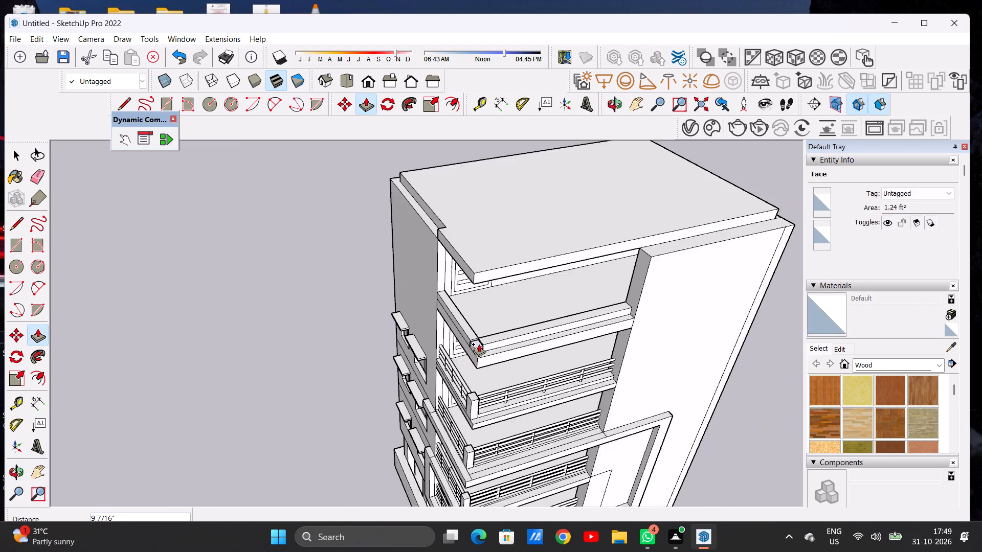
scroll(490, 304, "up", 3)
scroll(486, 310, "down", 2)
scroll(482, 315, "up", 2)
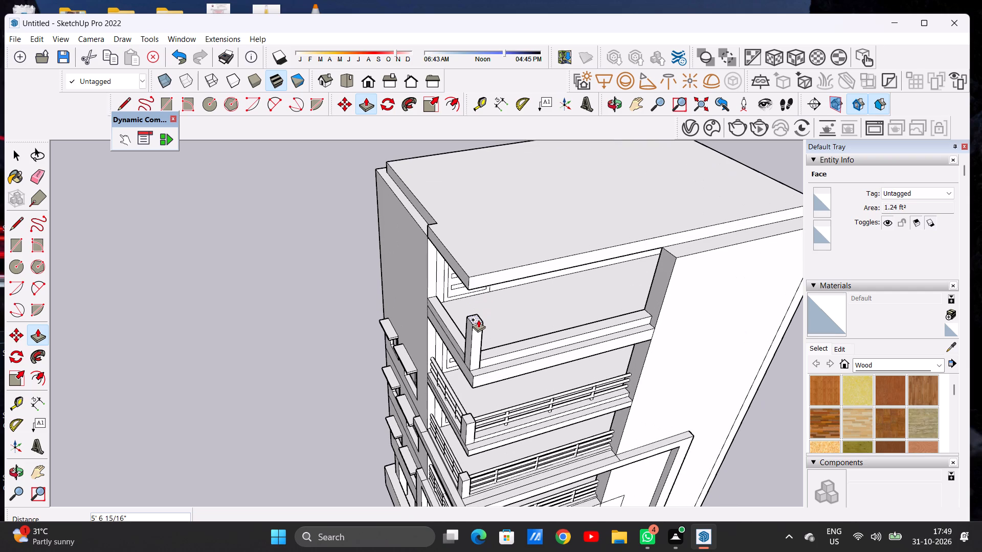
type("3'3")
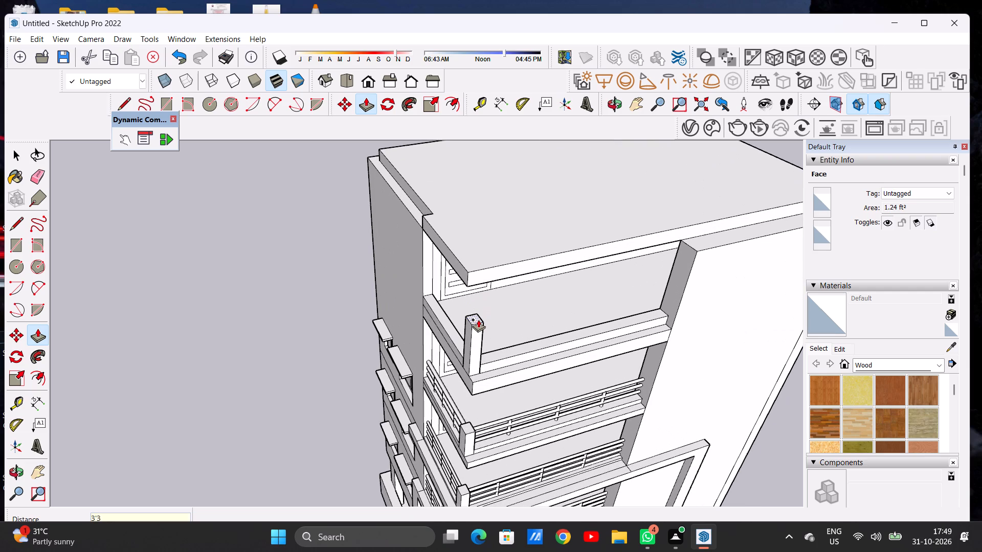
key("shift+quotedbl")
key("Return")
key("space")
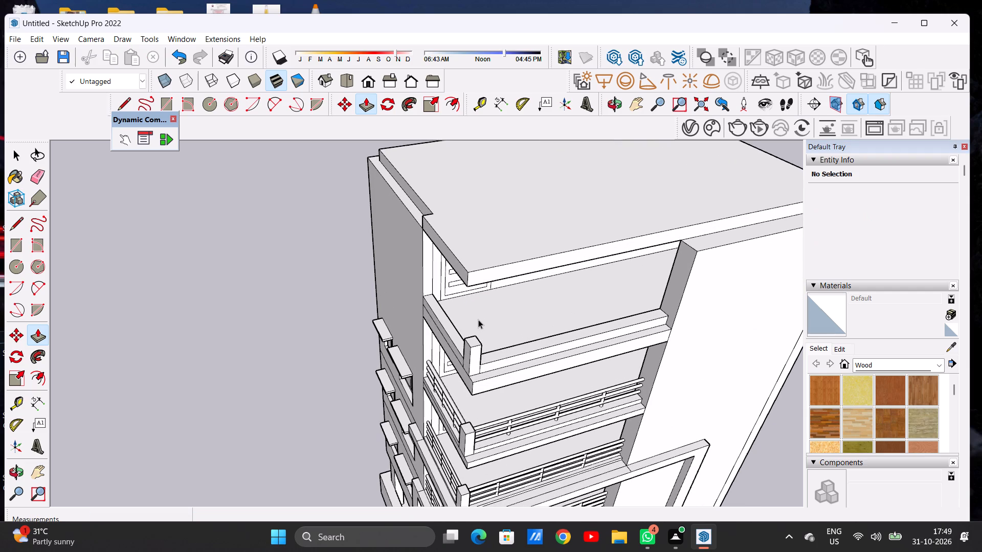
Lower the top of the terrace's front parapet by about 2 13/16" with Push/Pull.
scroll(478, 319, "down", 6)
middle_click_drag(527, 374, 441, 321)
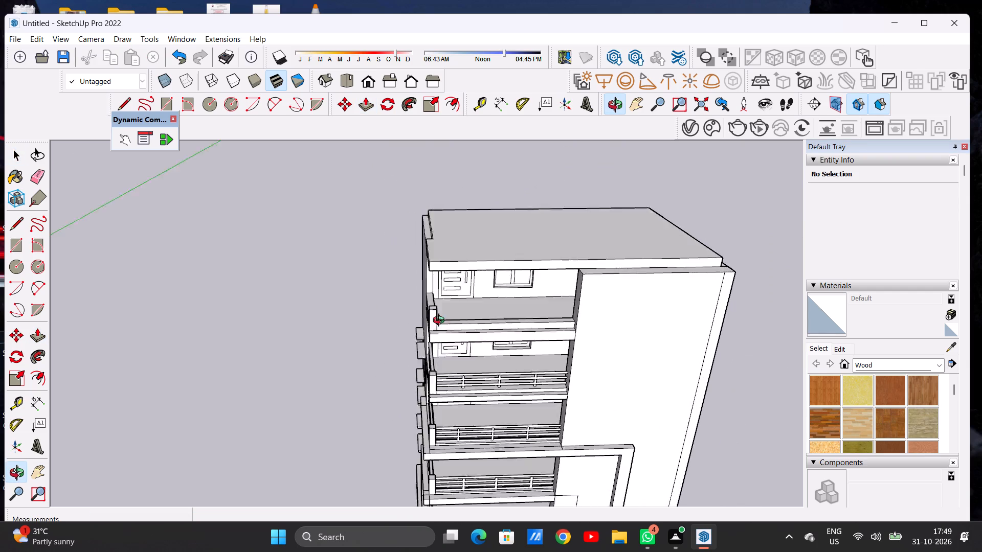
middle_click_drag(441, 321, 405, 305)
scroll(428, 315, "up", 4)
scroll(428, 315, "down", 1)
scroll(428, 315, "up", 11)
middle_click_drag(427, 319, 449, 303)
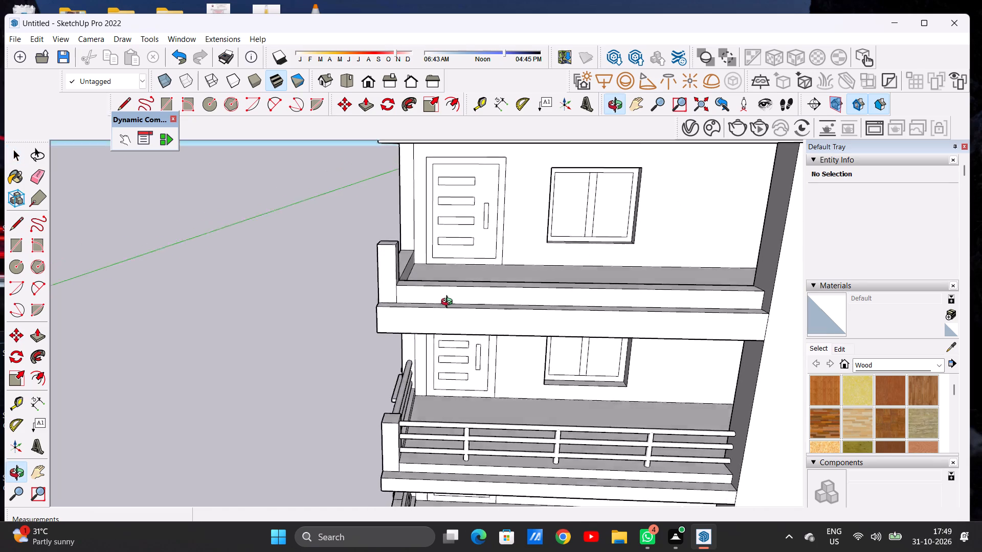
middle_click_drag(449, 303, 441, 298)
scroll(393, 339, "down", 8)
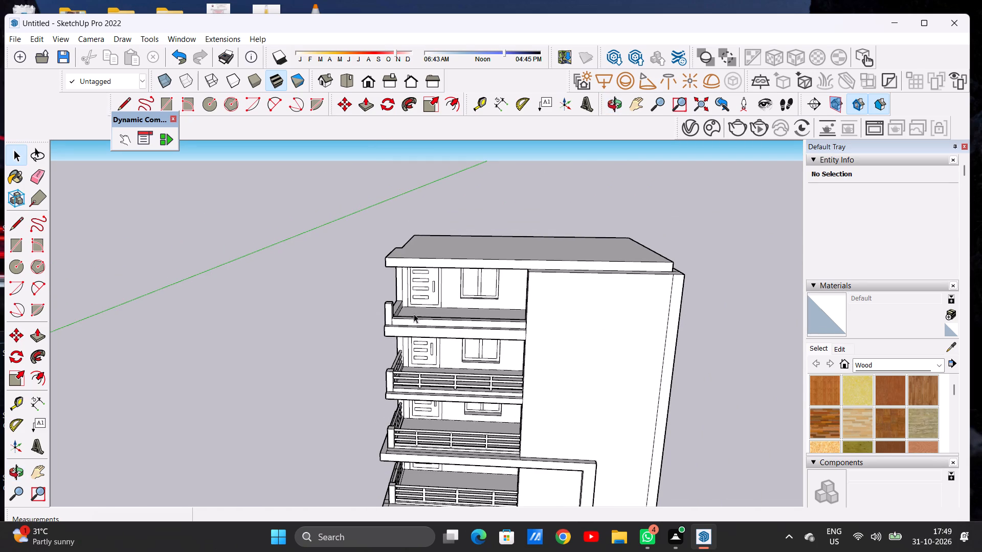
scroll(412, 310, "up", 8)
scroll(398, 324, "down", 1)
scroll(398, 324, "up", 7)
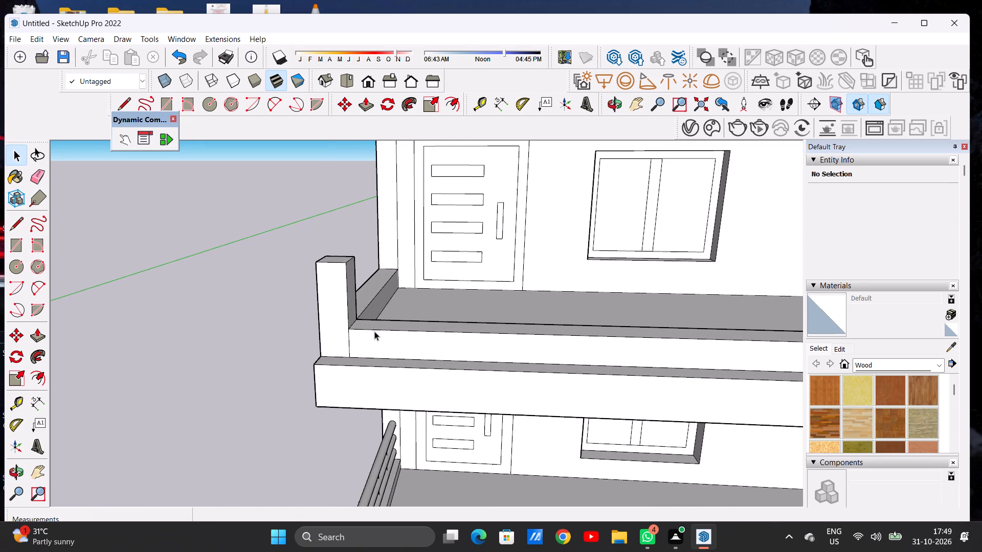
key("p")
middle_click_drag(369, 341, 369, 350)
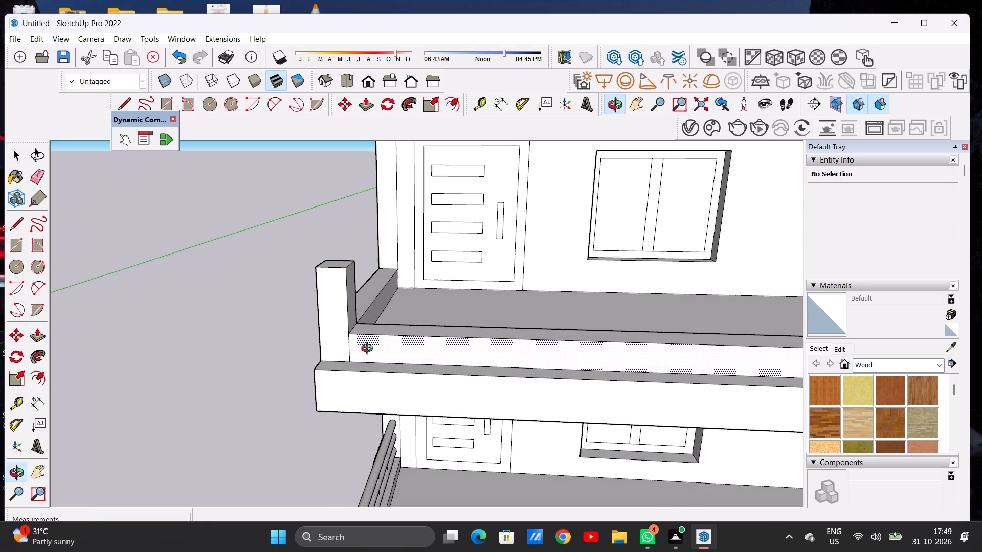
middle_click_drag(369, 350, 368, 357)
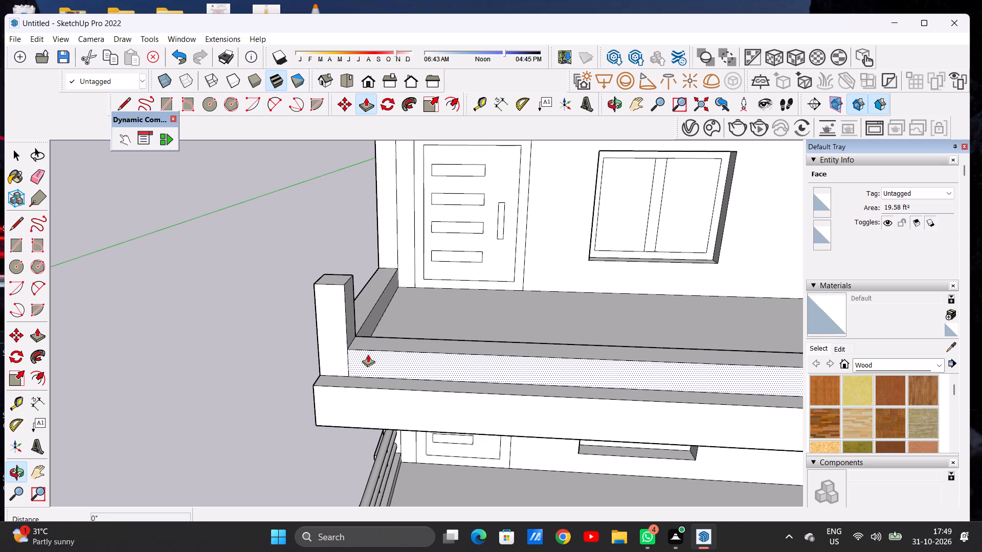
scroll(372, 335, "up", 5)
scroll(370, 341, "down", 1)
scroll(370, 342, "up", 1)
scroll(370, 342, "down", 1)
scroll(370, 342, "up", 1)
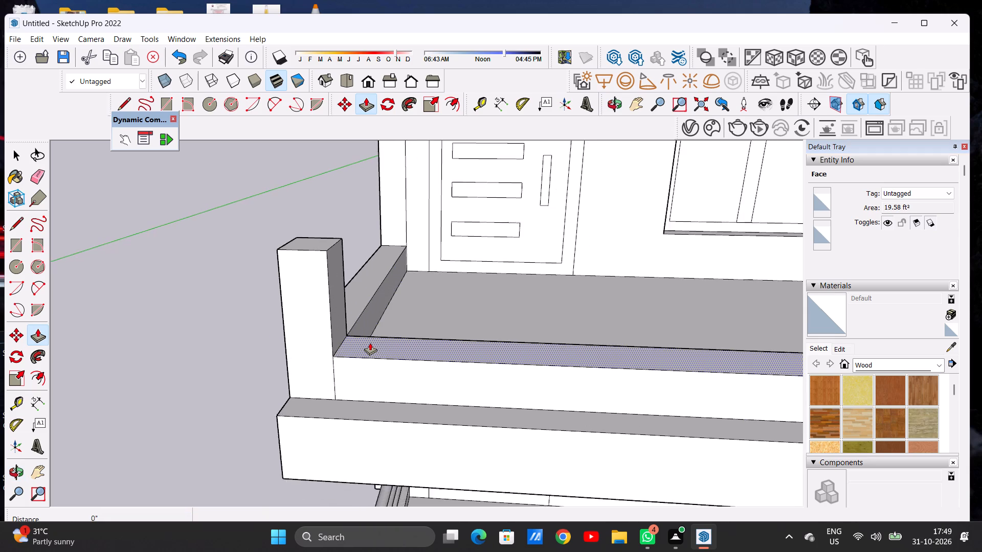
scroll(370, 342, "up", 1)
left_click(370, 342)
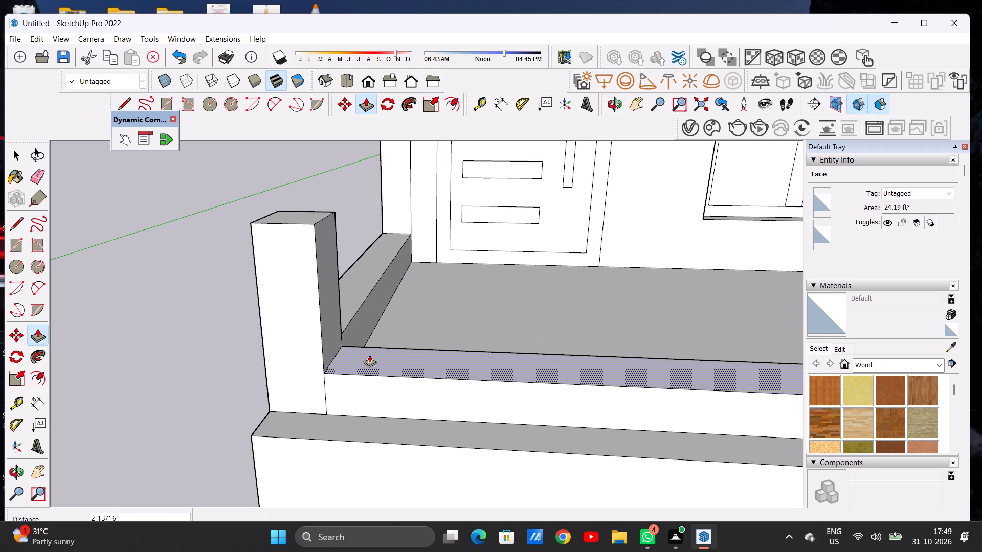
left_click(369, 355)
Lower the top of the terrace's side parapet by about 2 13/16" to match the front parapet.
scroll(385, 354, "down", 5)
middle_click_drag(385, 347, 306, 351)
scroll(284, 320, "up", 5)
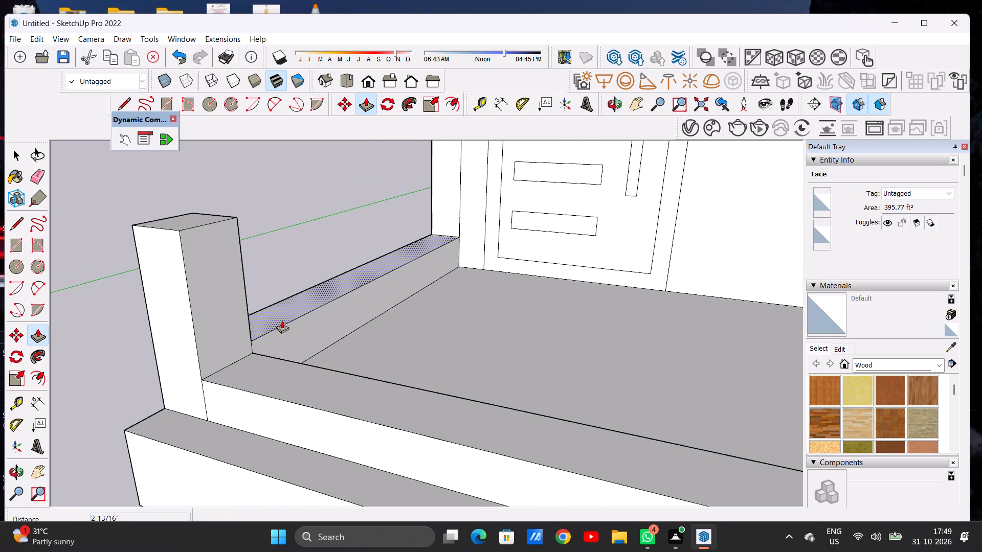
left_click(278, 320)
left_click(261, 354)
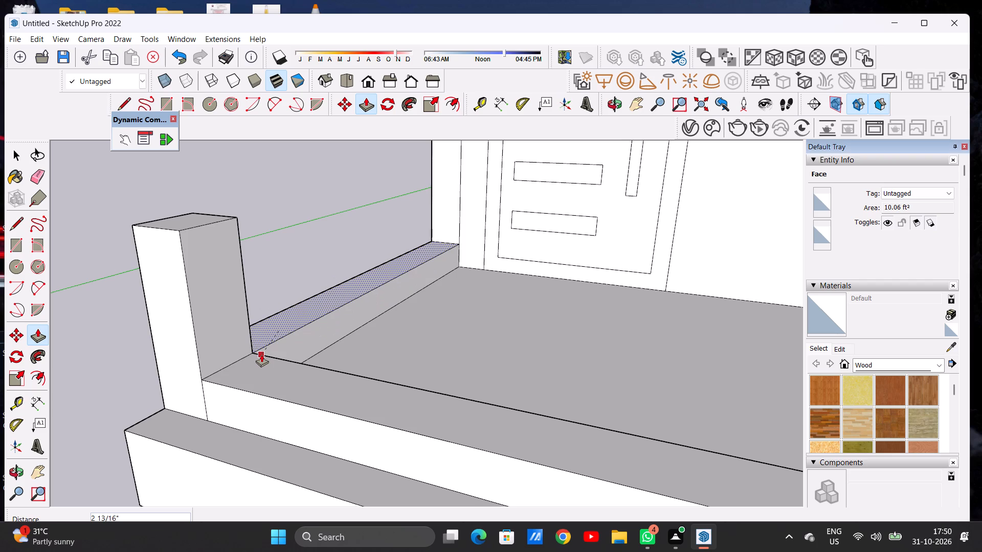
key("space")
Examine the terrace parapet and corner post in comparison with the balconies below.
scroll(323, 369, "down", 20)
scroll(323, 369, "down", 1)
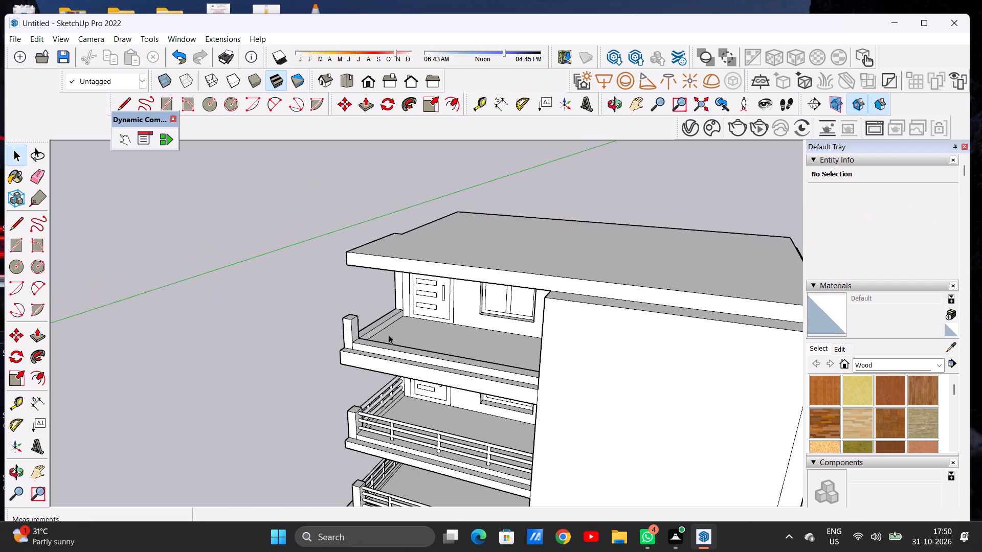
middle_click_drag(360, 350, 453, 336)
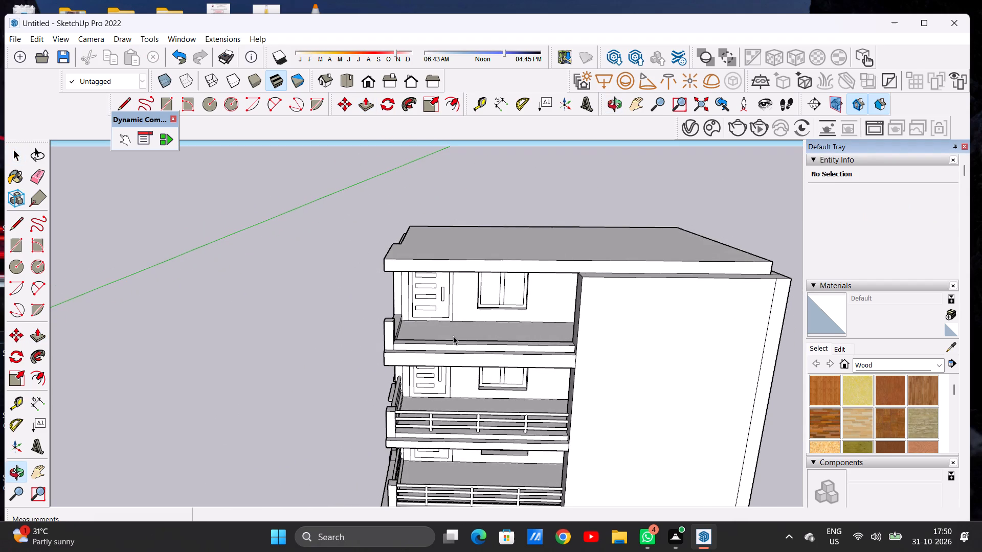
scroll(493, 346, "down", 5)
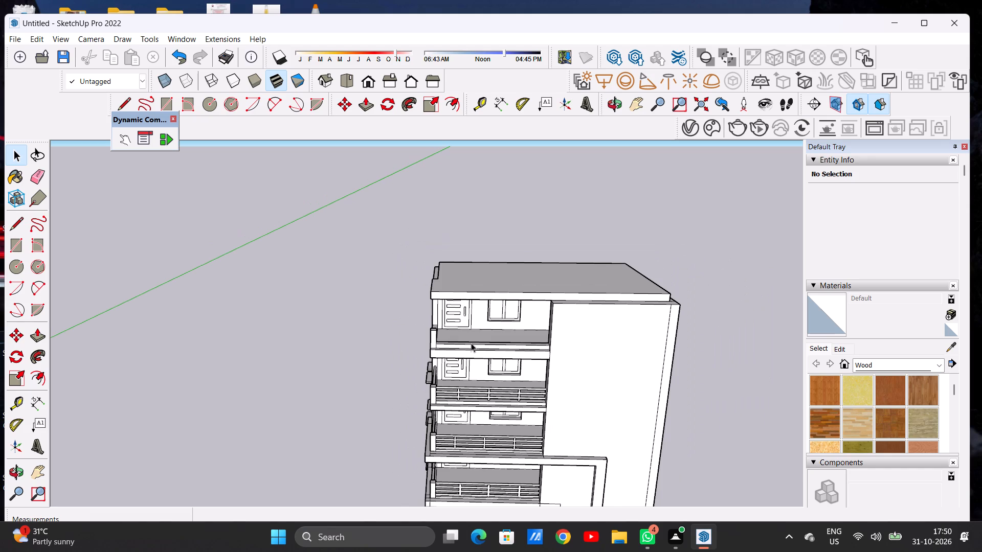
scroll(456, 338, "down", 3)
middle_click_drag(482, 346, 492, 390)
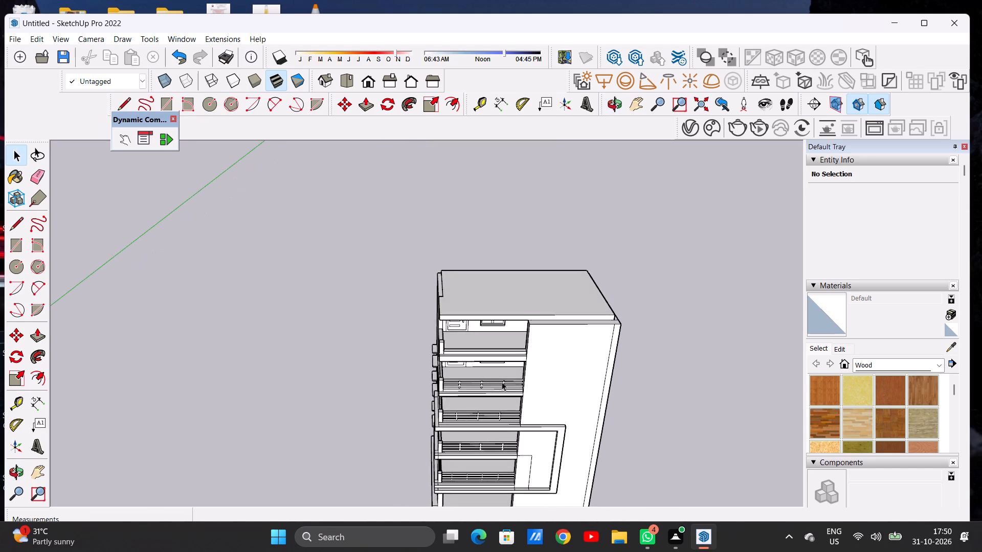
scroll(502, 379, "up", 15)
middle_click_drag(418, 334, 407, 365)
scroll(430, 378, "down", 9)
scroll(435, 397, "up", 1)
scroll(436, 398, "down", 1)
middle_click_drag(426, 410, 418, 400)
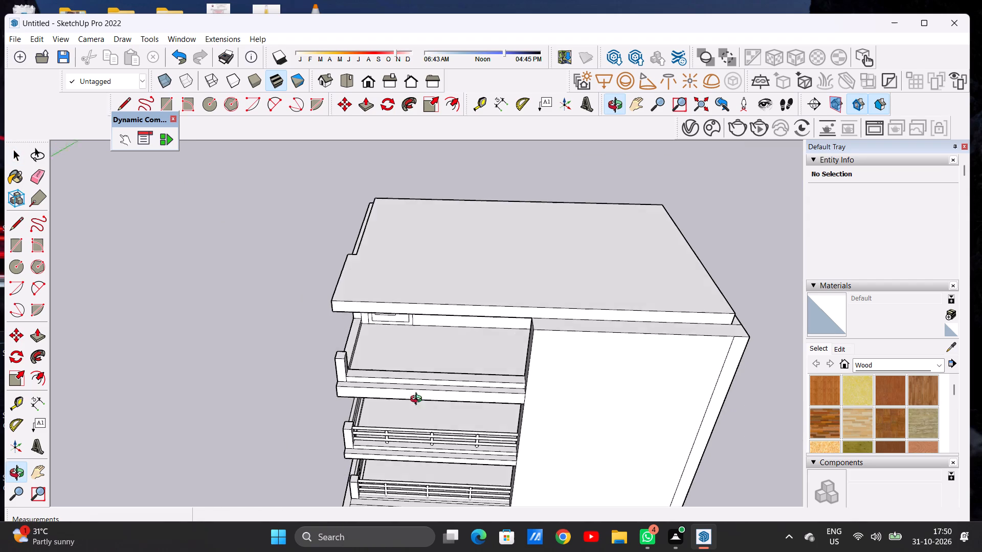
middle_click_drag(418, 400, 399, 353)
scroll(431, 398, "down", 6)
scroll(353, 344, "up", 8)
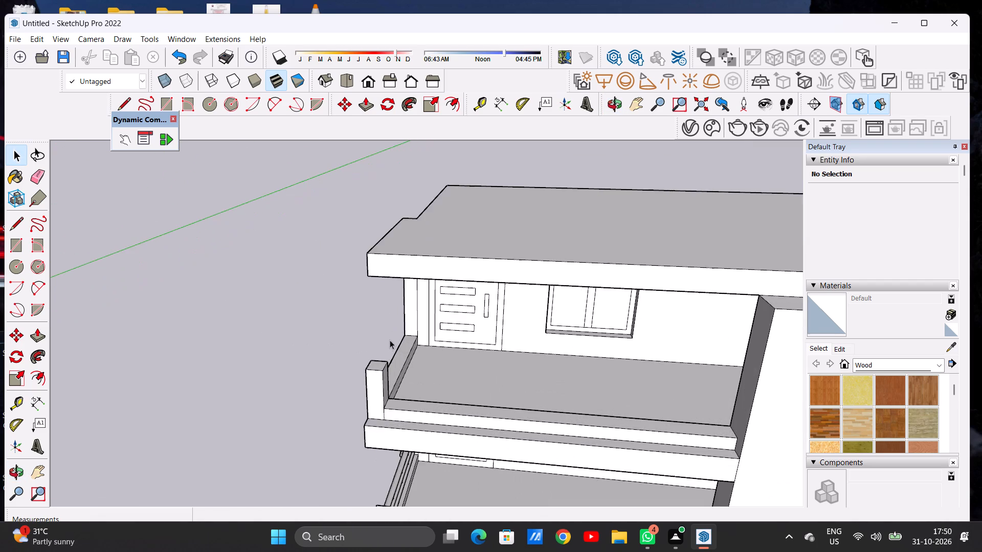
scroll(390, 340, "up", 1)
scroll(391, 366, "down", 6)
middle_click_drag(394, 409, 235, 352)
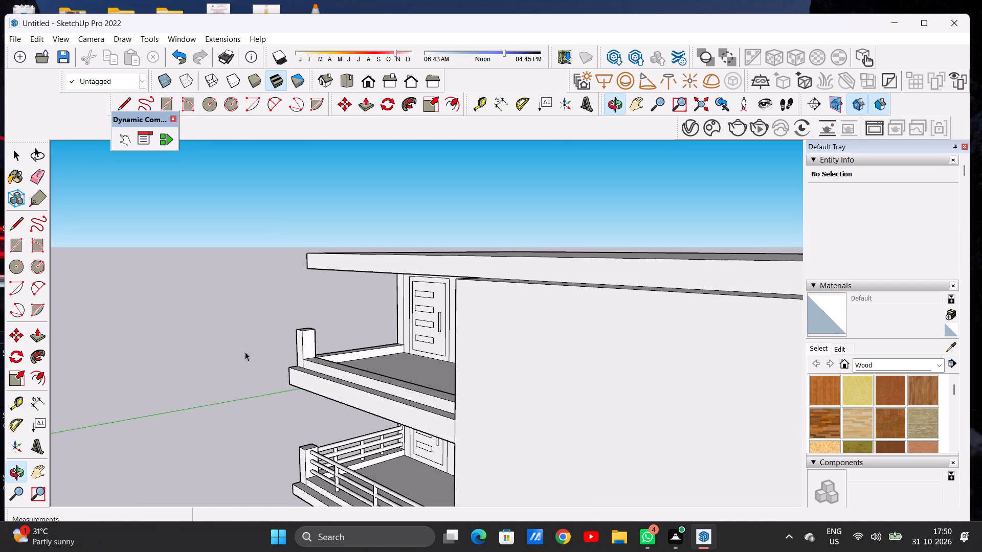
Draw a circle of about 2 3/16" radius near the top of the corner post's face toward the tall side wall.
scroll(324, 336, "up", 3)
scroll(313, 339, "down", 1)
scroll(312, 339, "up", 2)
scroll(305, 343, "down", 6)
scroll(309, 349, "up", 4)
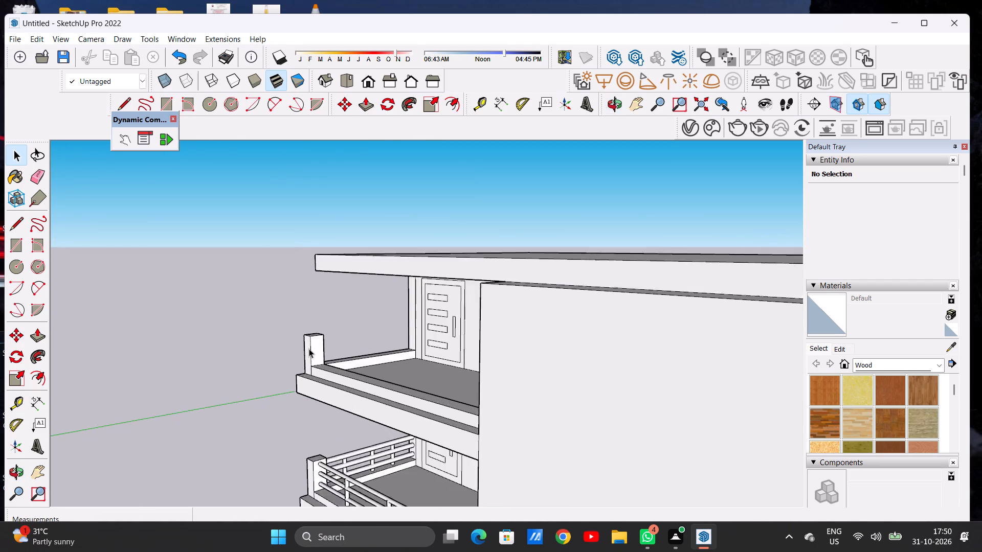
scroll(309, 349, "up", 11)
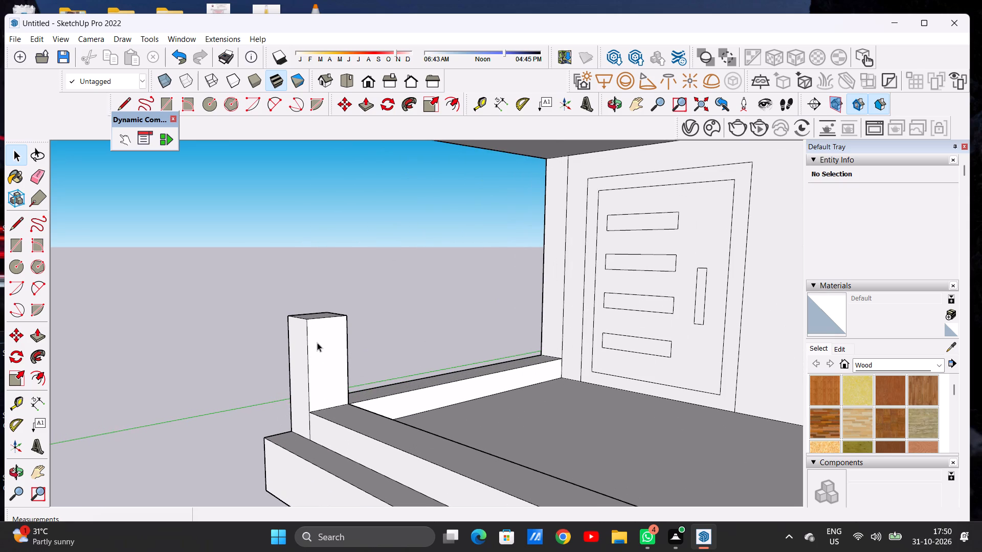
key("c")
scroll(332, 347, "up", 4)
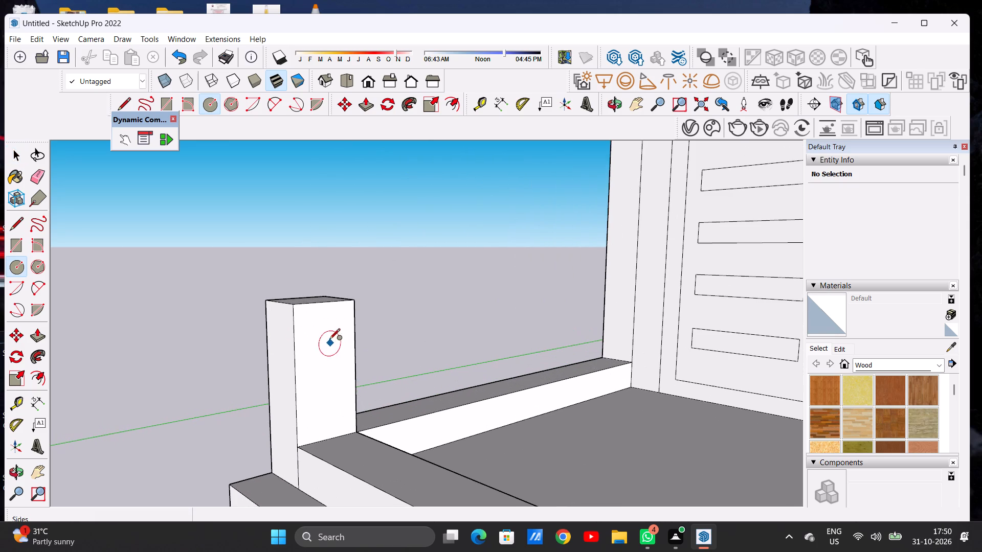
left_click(326, 319)
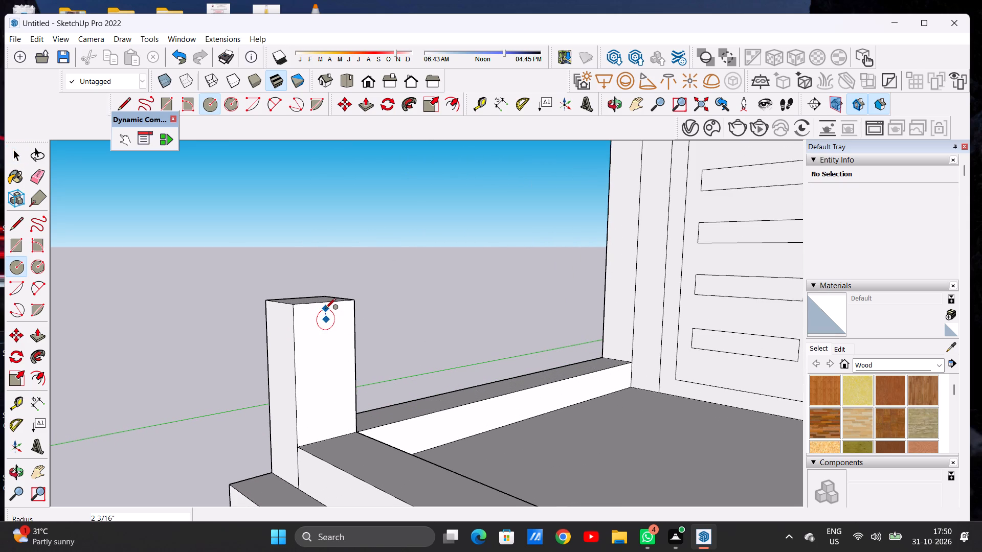
left_click(325, 310)
key("space")
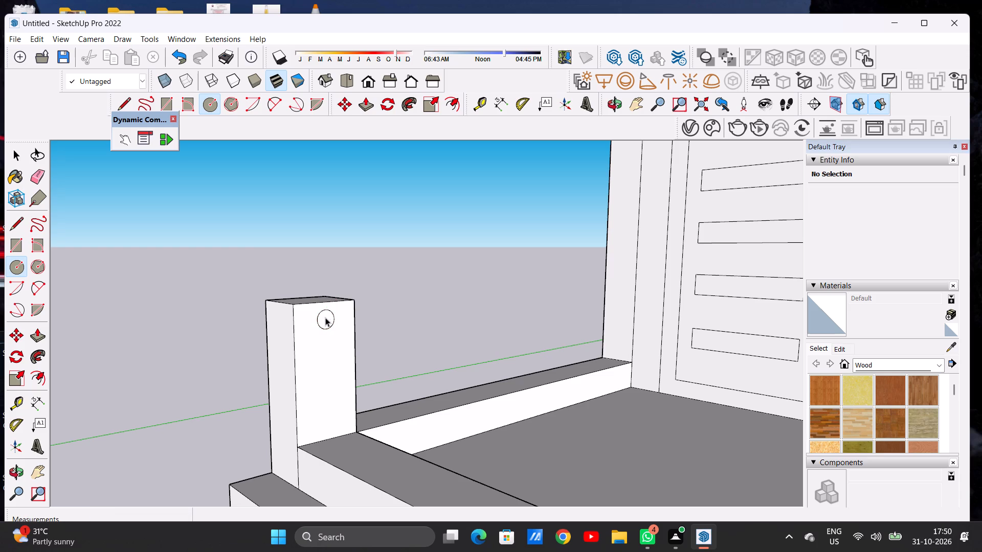
Copy the circle down the corner post's face twice: one near the base and one midway, about 10 15/16" above it.
double_click(325, 321)
key("m")
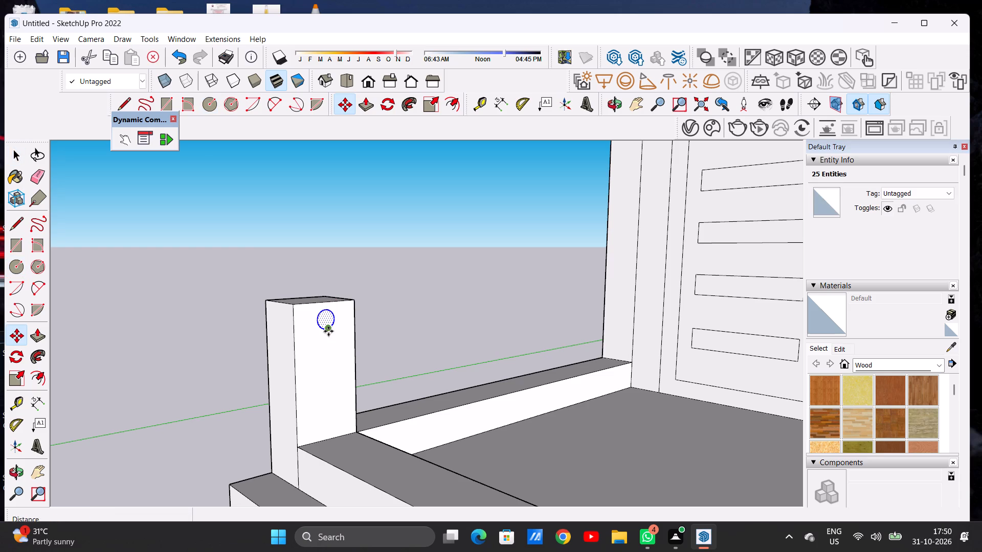
left_click(328, 331)
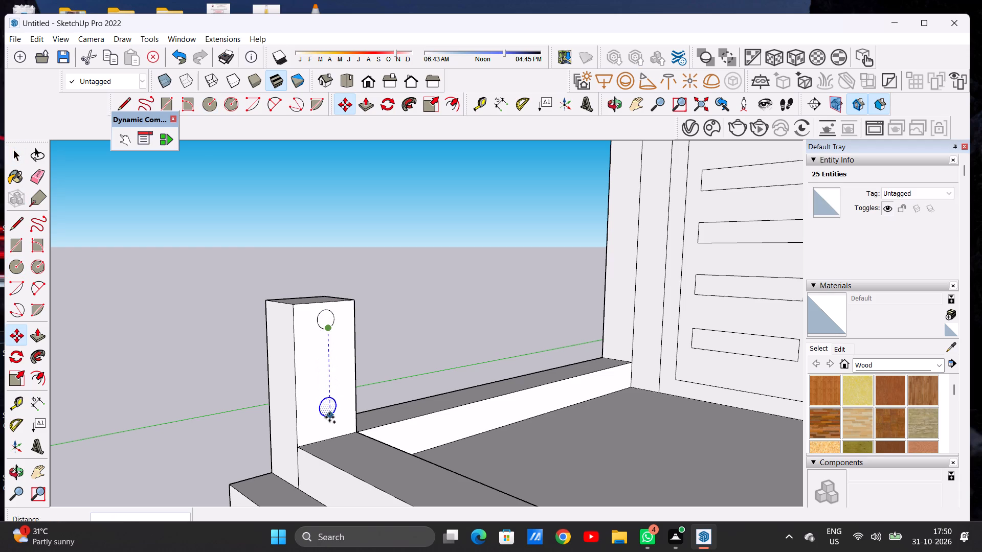
left_click(329, 427)
left_click(329, 427)
left_click(328, 377)
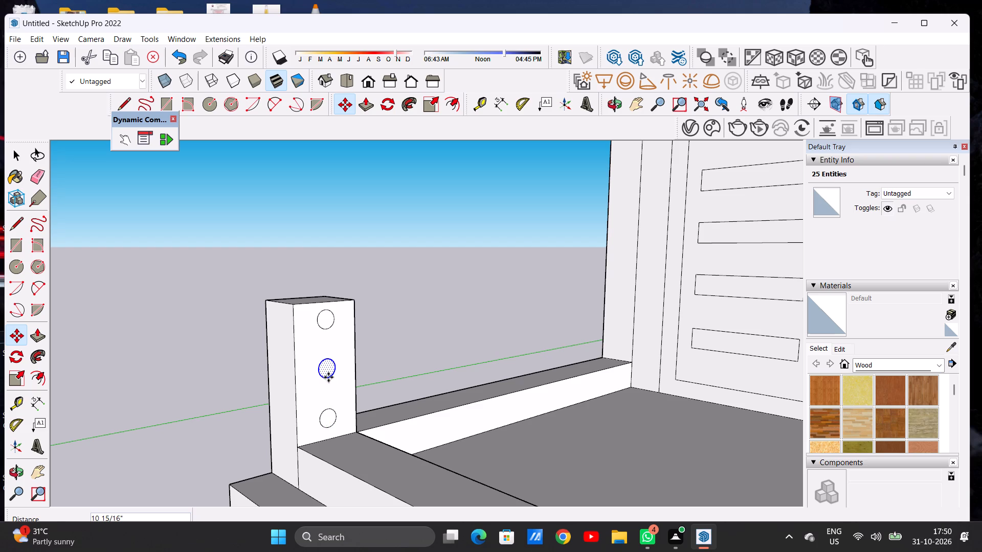
key("space")
left_click(389, 293)
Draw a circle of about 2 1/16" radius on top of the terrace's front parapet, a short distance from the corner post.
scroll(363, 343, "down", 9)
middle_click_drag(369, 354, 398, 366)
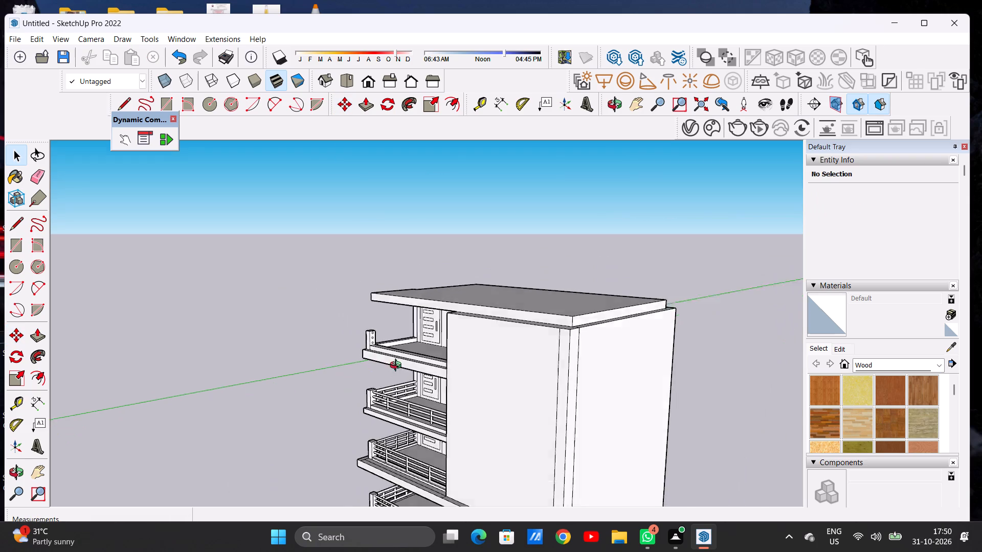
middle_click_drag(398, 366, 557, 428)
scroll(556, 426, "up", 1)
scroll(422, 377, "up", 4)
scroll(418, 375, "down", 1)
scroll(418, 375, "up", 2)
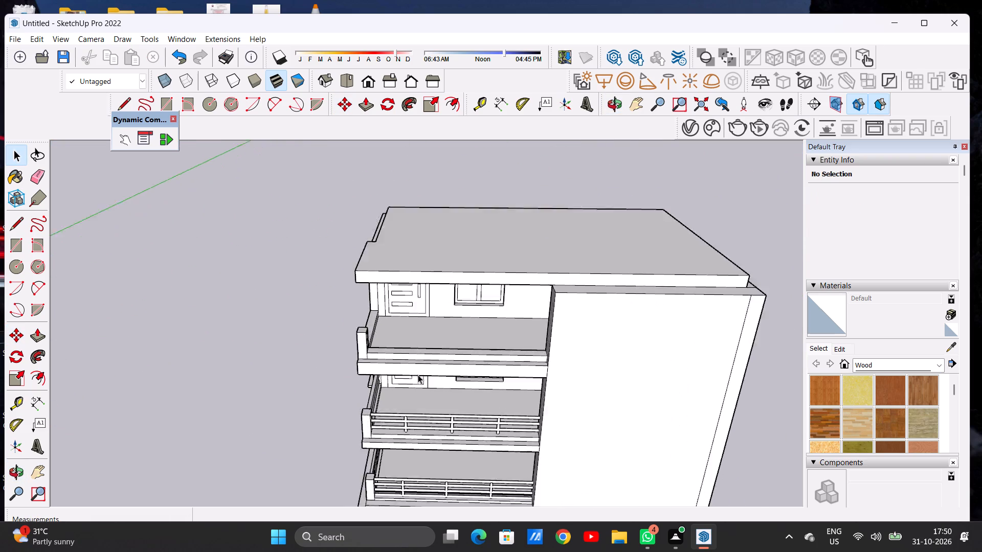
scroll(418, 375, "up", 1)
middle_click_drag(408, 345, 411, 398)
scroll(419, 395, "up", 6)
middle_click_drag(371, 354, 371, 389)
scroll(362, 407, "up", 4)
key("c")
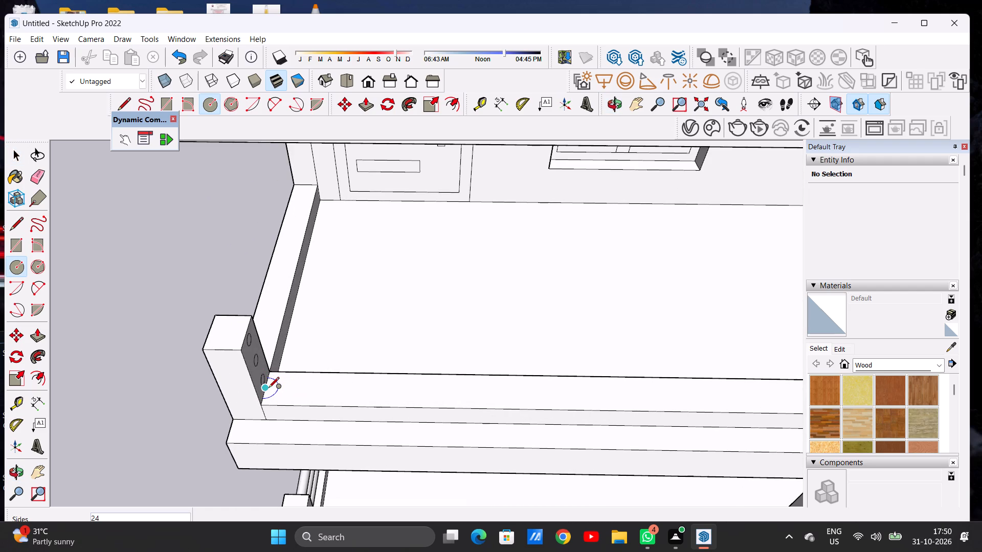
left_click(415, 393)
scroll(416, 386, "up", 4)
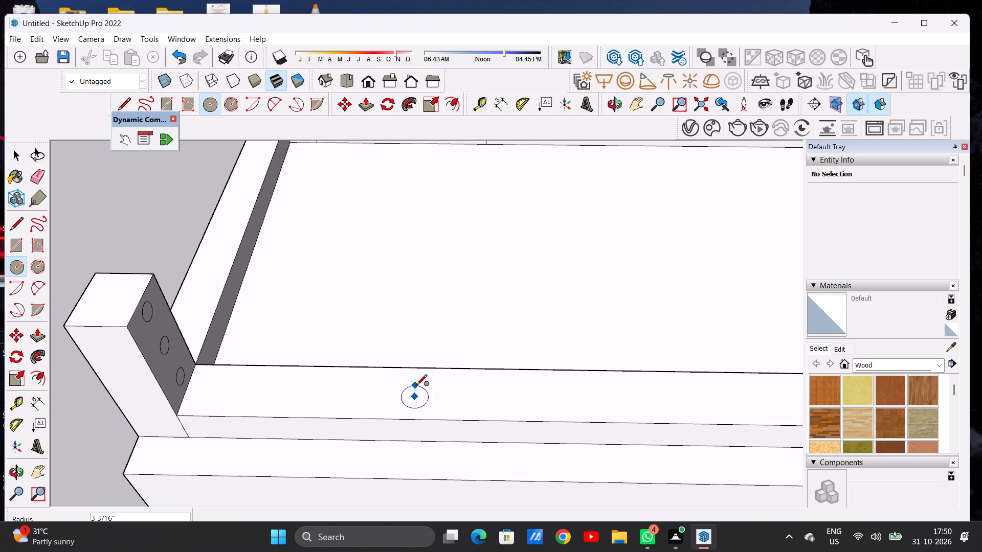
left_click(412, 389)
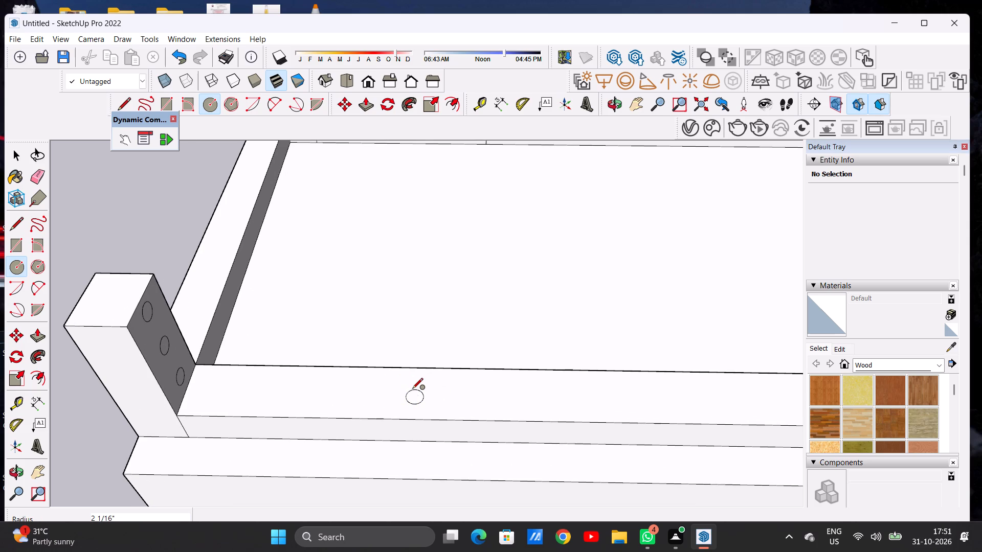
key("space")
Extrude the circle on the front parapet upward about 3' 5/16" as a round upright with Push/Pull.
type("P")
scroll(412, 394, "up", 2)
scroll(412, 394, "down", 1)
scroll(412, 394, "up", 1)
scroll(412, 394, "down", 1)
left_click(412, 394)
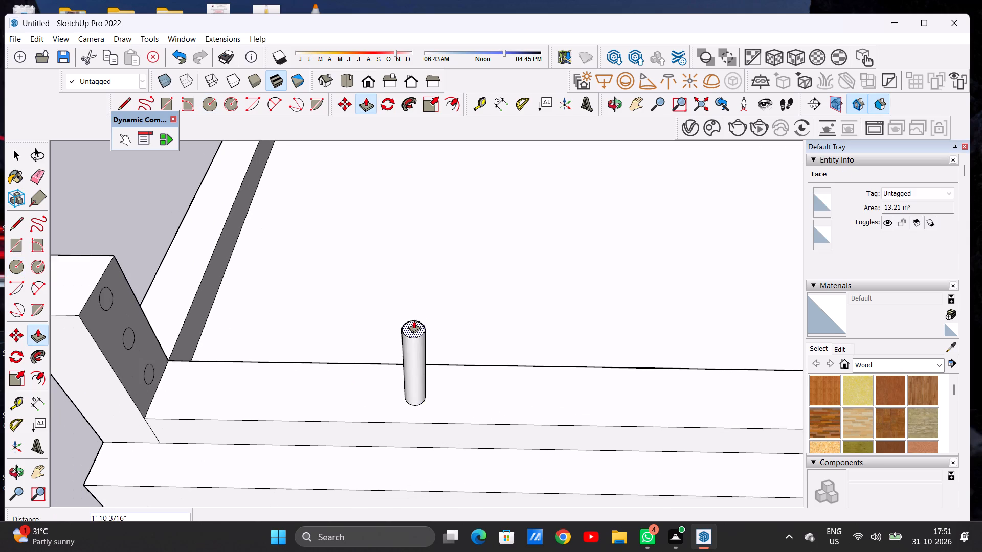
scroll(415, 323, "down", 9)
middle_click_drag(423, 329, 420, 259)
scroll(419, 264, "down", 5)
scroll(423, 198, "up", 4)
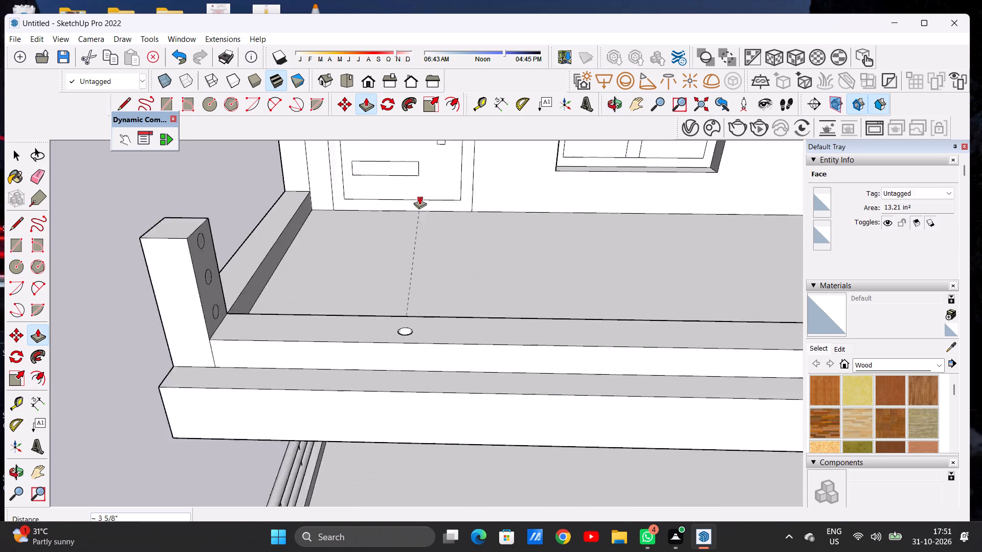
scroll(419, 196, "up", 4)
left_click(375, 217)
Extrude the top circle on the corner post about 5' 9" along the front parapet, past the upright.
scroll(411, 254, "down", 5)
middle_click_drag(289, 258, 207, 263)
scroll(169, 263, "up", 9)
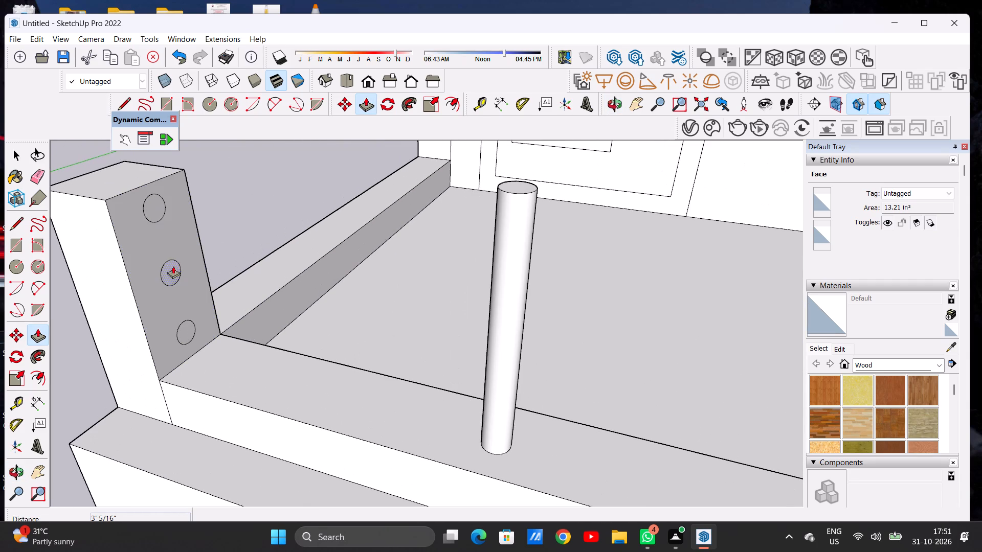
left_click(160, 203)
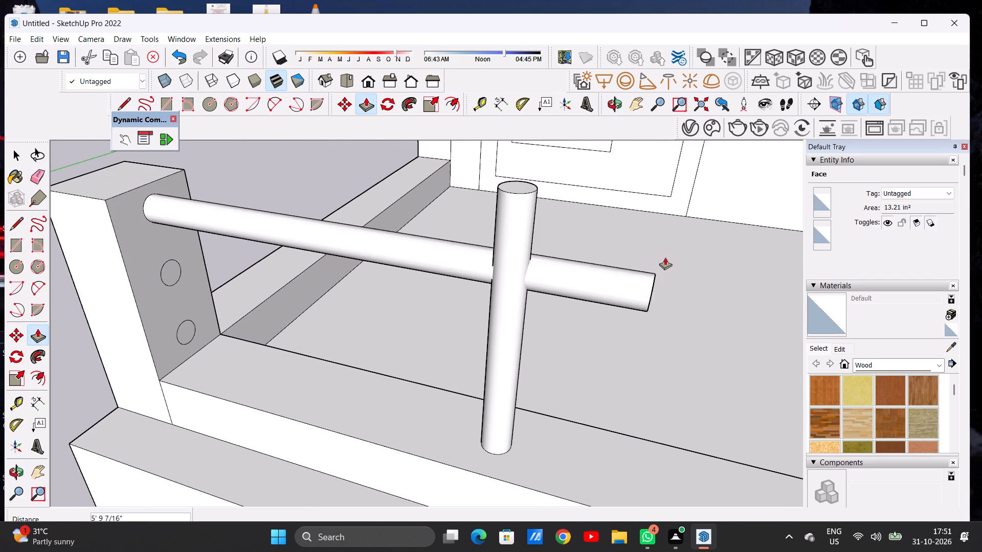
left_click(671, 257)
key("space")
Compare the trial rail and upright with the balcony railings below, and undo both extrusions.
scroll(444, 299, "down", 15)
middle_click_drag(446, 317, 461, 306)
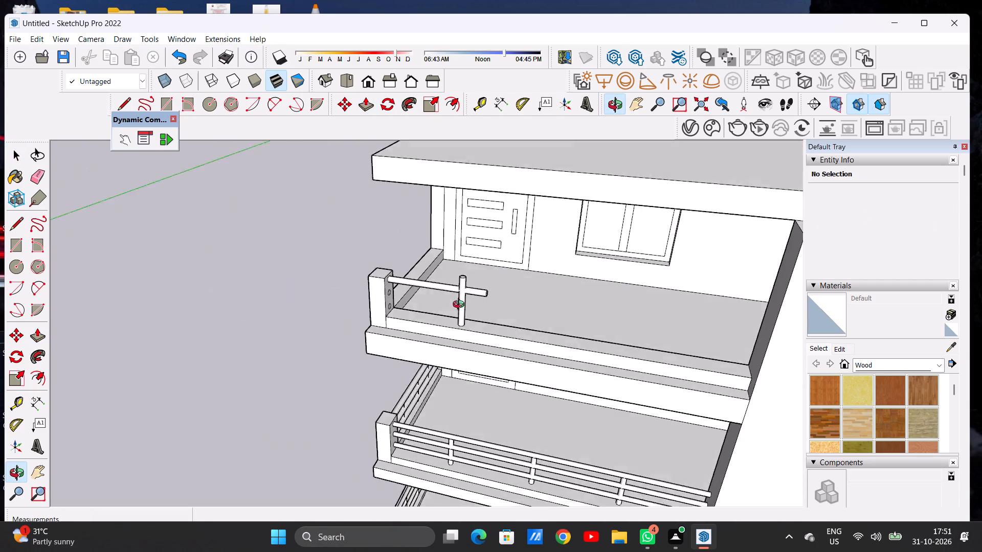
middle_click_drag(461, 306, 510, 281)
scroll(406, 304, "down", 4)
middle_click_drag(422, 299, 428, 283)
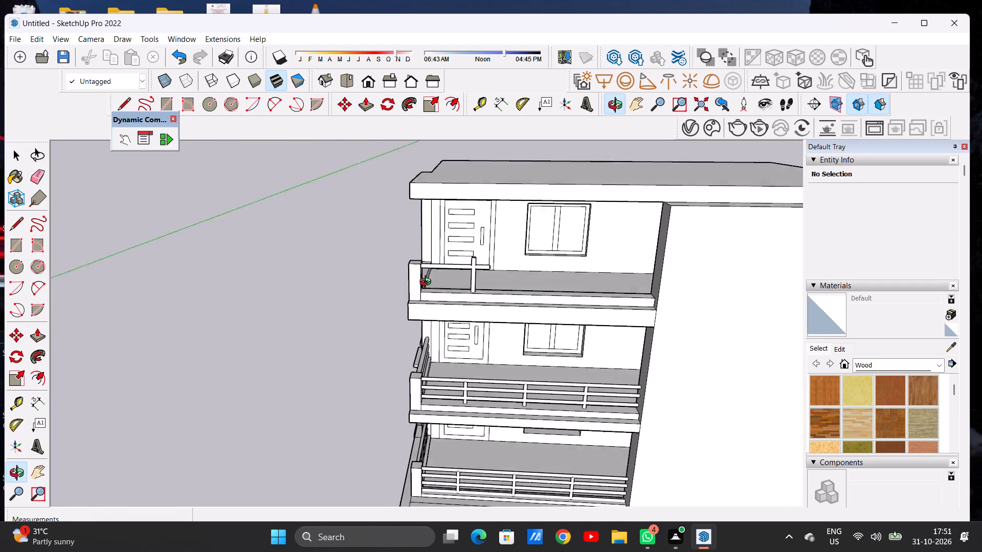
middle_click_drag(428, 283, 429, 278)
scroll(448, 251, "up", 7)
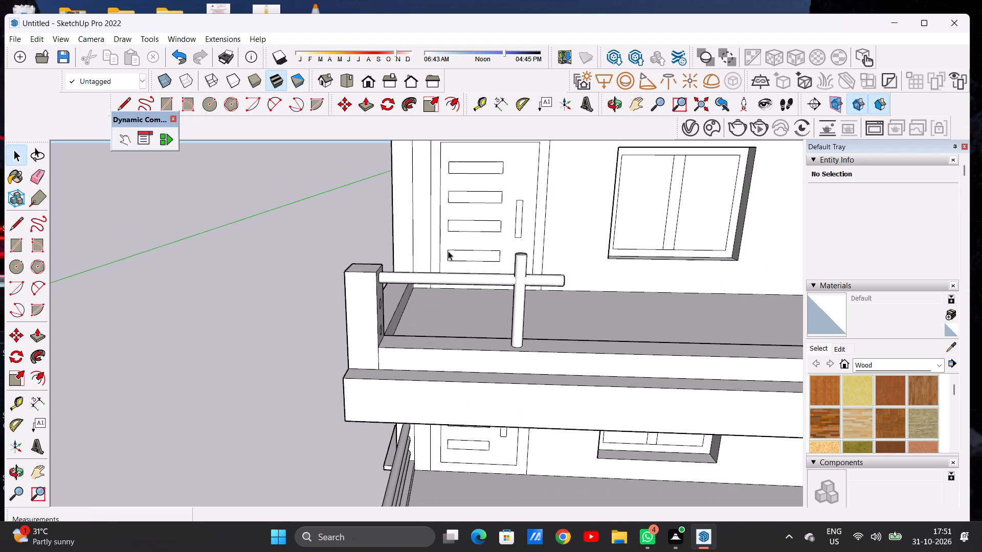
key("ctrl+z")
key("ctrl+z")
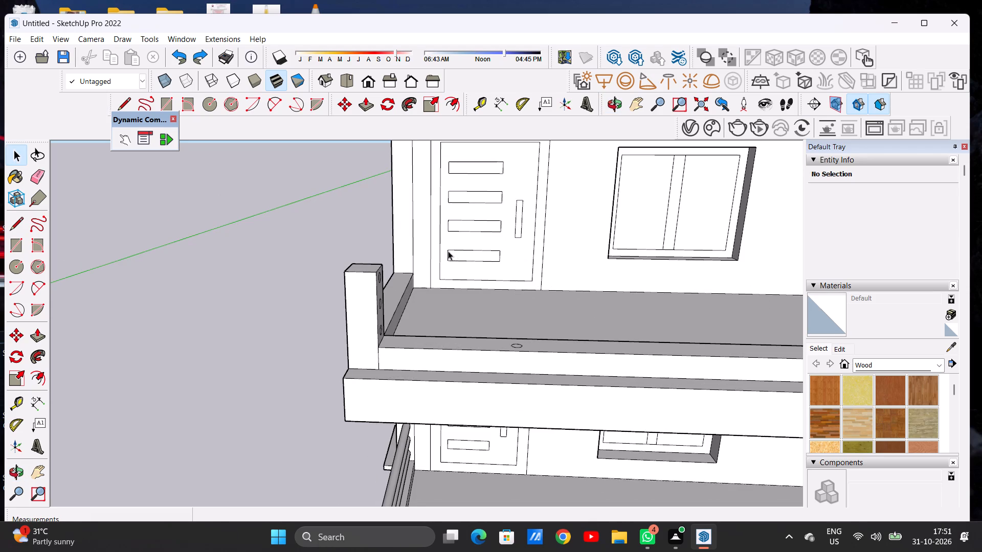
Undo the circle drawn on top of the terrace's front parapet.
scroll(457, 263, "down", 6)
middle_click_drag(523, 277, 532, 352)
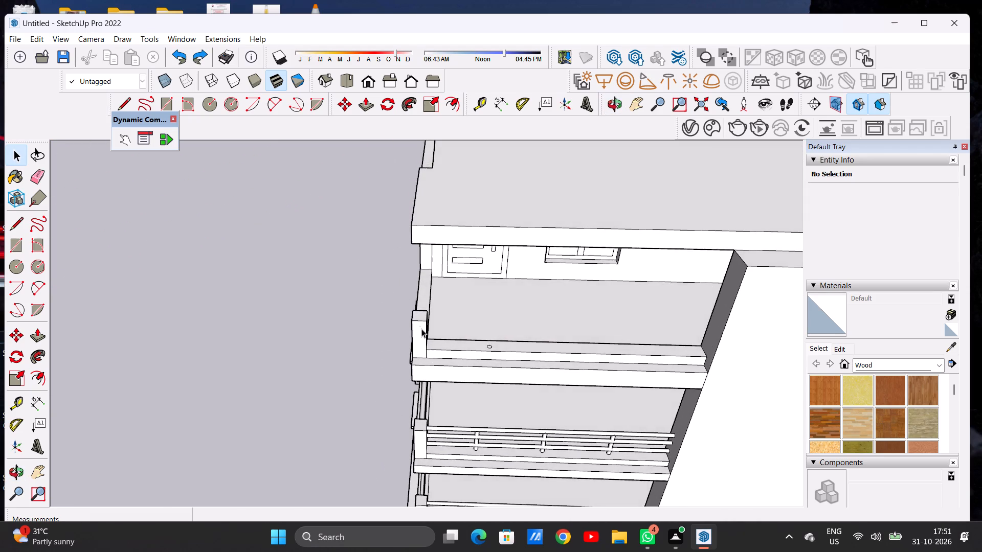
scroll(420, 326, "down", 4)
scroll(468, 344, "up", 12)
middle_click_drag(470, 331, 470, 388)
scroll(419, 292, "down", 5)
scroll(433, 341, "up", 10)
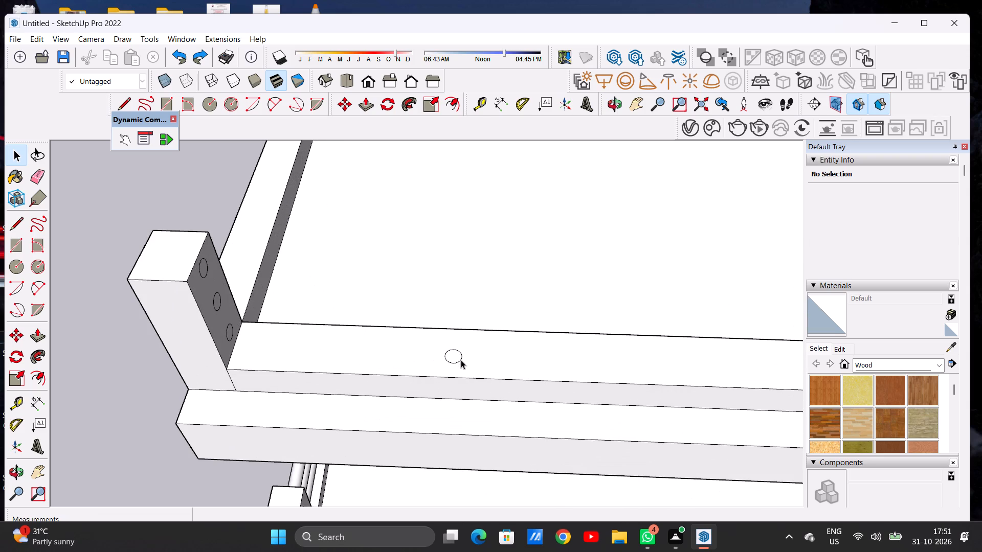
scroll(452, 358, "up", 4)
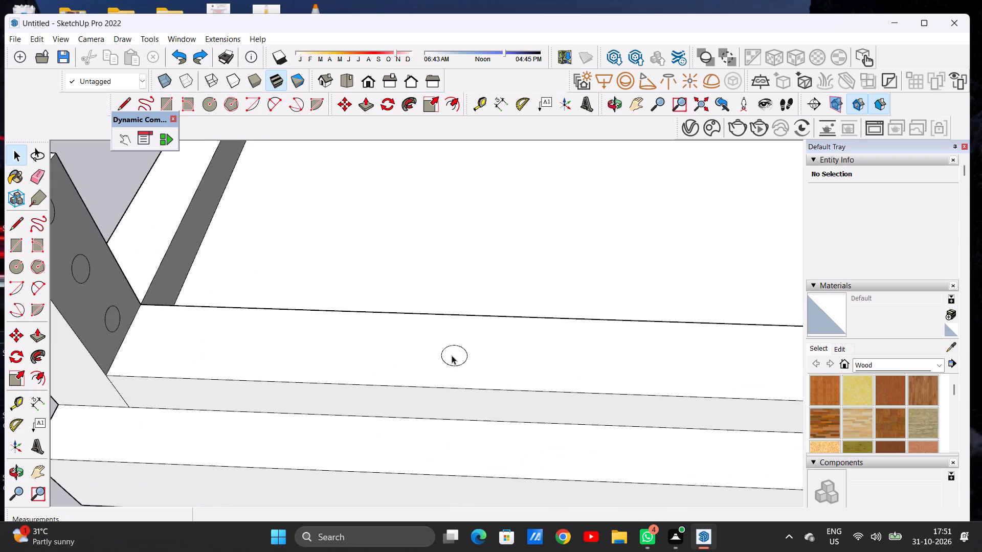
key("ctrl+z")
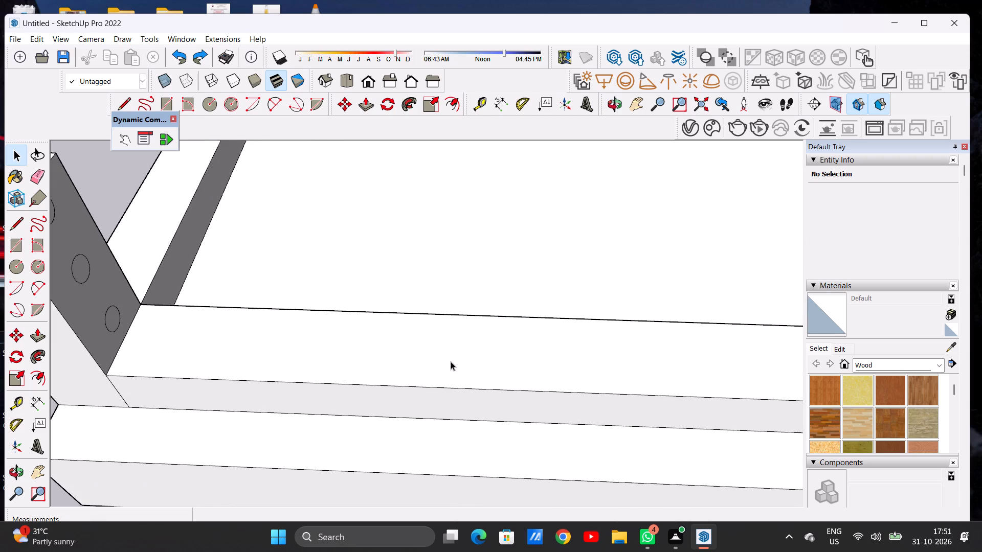
Draw a circle of about 1 9/16" radius on top of the front parapet near the corner post.
key("c")
left_click(448, 357)
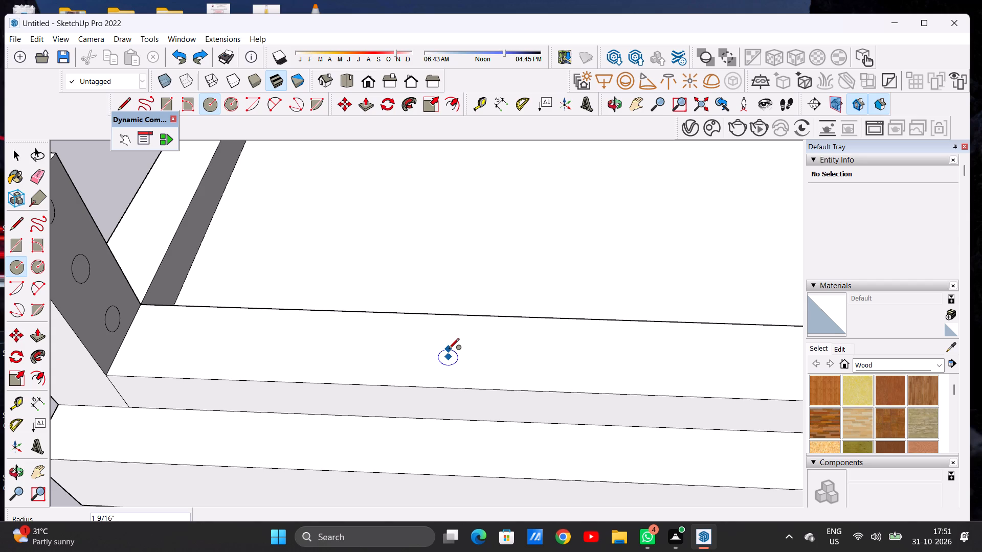
left_click(449, 350)
key("space")
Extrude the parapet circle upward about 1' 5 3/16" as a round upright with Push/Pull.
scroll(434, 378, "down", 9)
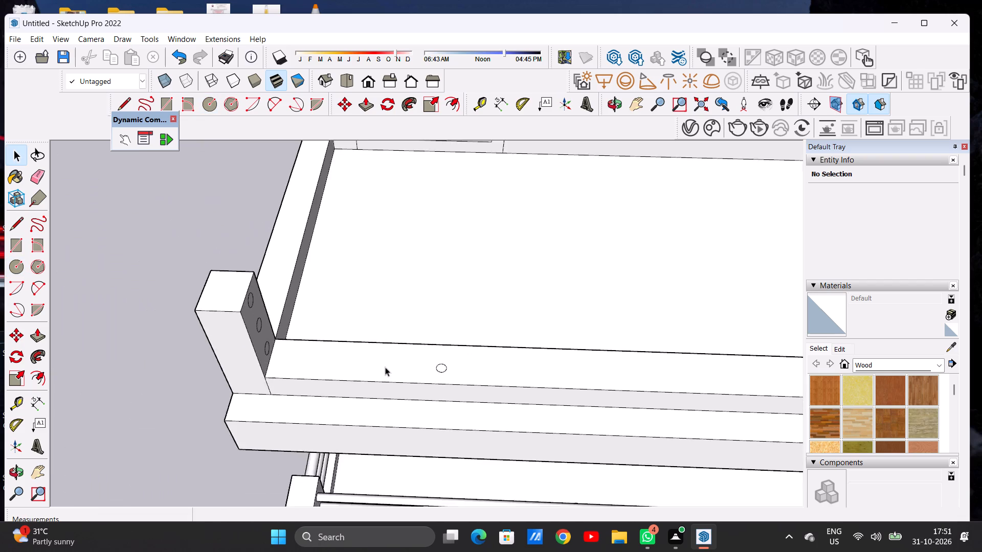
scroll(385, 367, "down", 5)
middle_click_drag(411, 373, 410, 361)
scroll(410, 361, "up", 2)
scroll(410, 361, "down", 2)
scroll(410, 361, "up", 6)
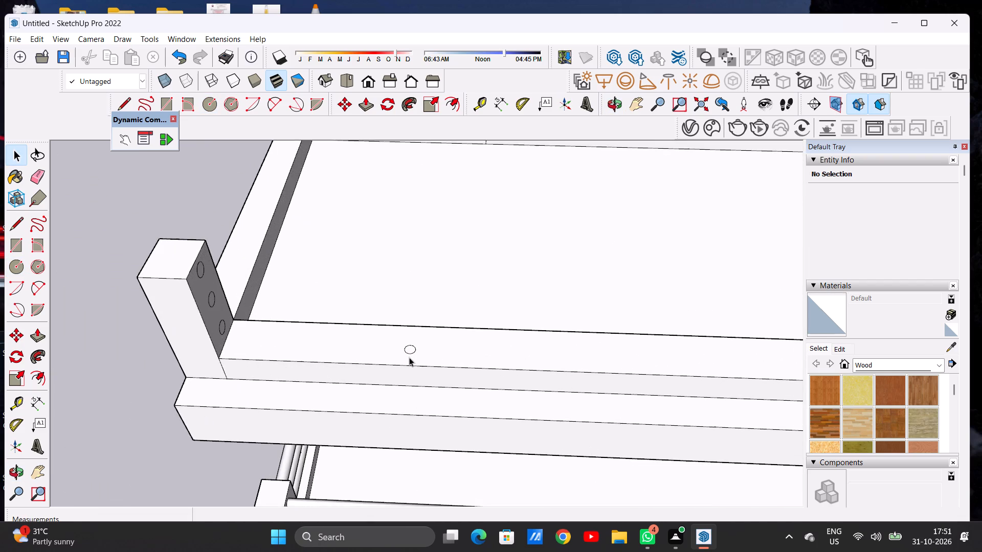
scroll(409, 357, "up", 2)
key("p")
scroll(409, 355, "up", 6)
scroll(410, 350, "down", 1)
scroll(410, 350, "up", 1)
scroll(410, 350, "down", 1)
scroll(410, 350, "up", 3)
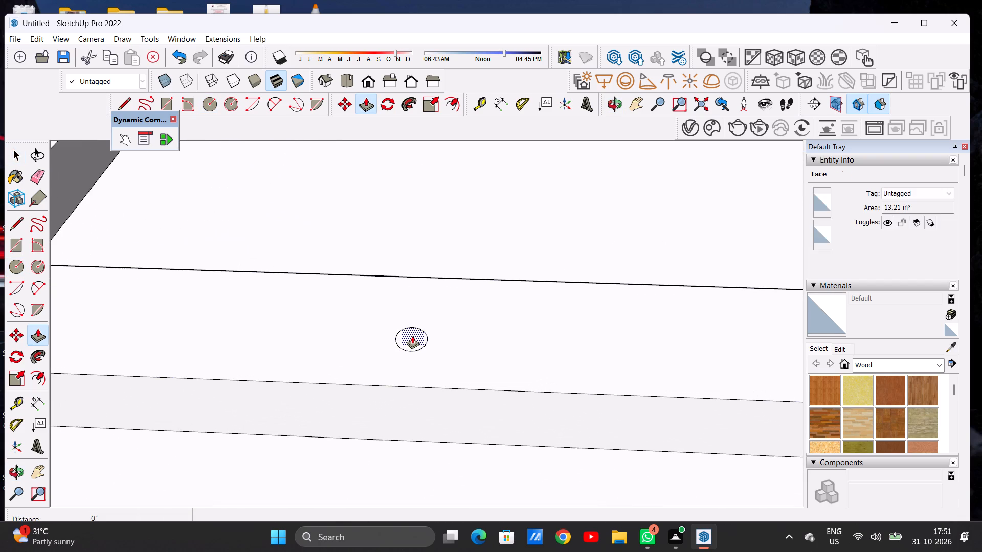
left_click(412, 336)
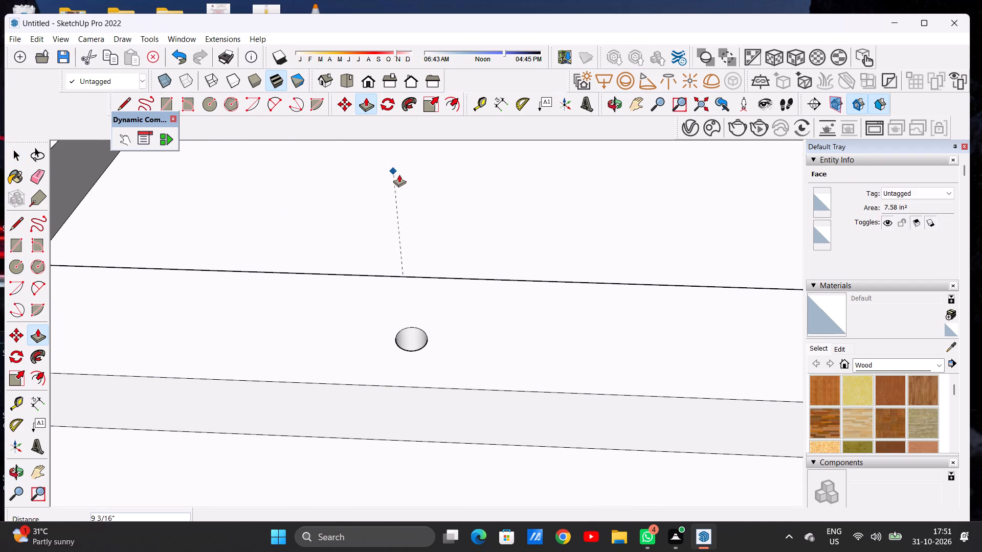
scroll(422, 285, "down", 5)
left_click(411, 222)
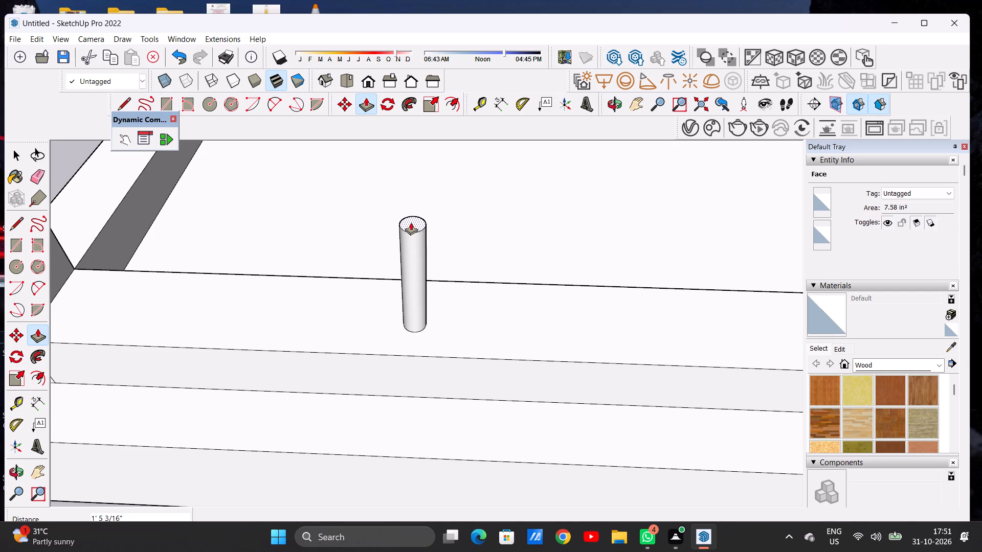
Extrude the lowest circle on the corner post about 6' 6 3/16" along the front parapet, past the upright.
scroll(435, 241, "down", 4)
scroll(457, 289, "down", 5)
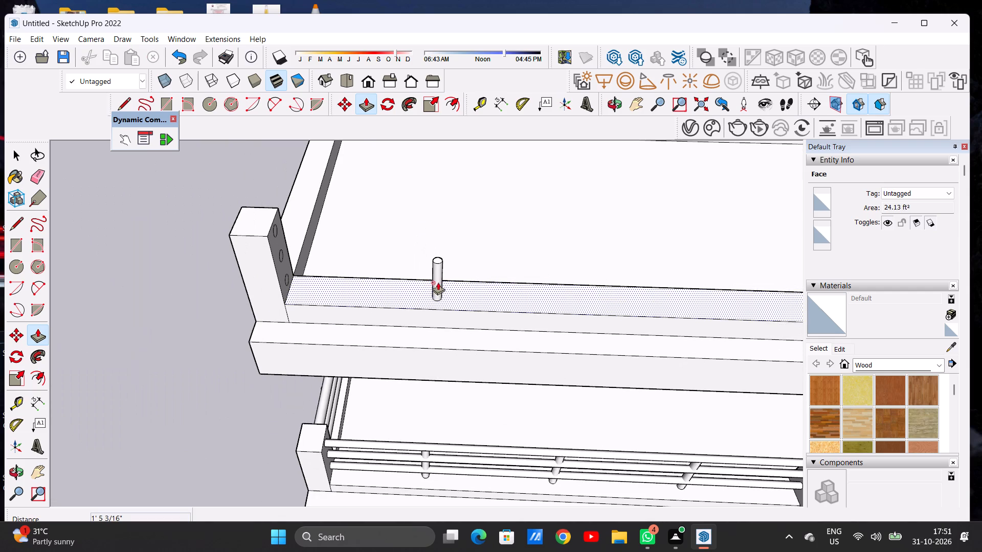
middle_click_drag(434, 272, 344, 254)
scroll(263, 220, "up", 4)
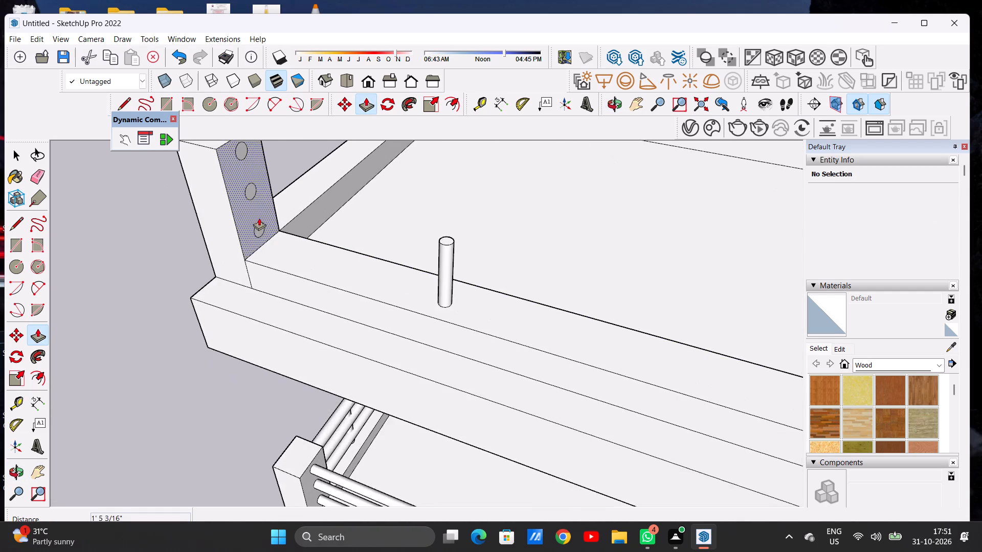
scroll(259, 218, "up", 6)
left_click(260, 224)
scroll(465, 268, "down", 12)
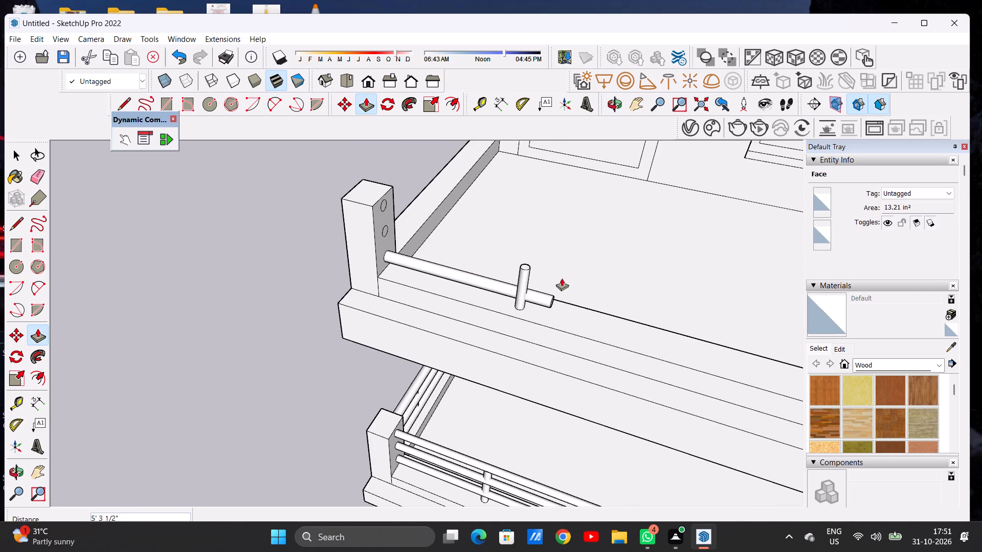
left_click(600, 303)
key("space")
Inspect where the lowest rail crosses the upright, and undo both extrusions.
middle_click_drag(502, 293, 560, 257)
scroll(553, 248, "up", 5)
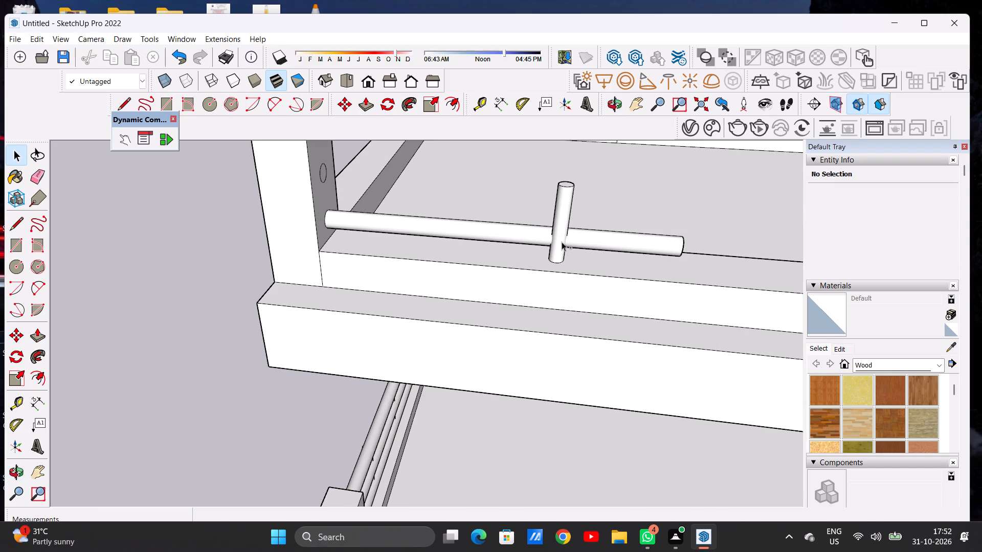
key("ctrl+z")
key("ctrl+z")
Examine the terrace's front parapet and its circle in comparison with the railings on the balconies below.
scroll(528, 234, "down", 4)
middle_click_drag(547, 251, 552, 340)
scroll(382, 276, "down", 1)
scroll(379, 275, "up", 1)
scroll(379, 275, "down", 7)
scroll(378, 261, "up", 1)
scroll(378, 261, "down", 3)
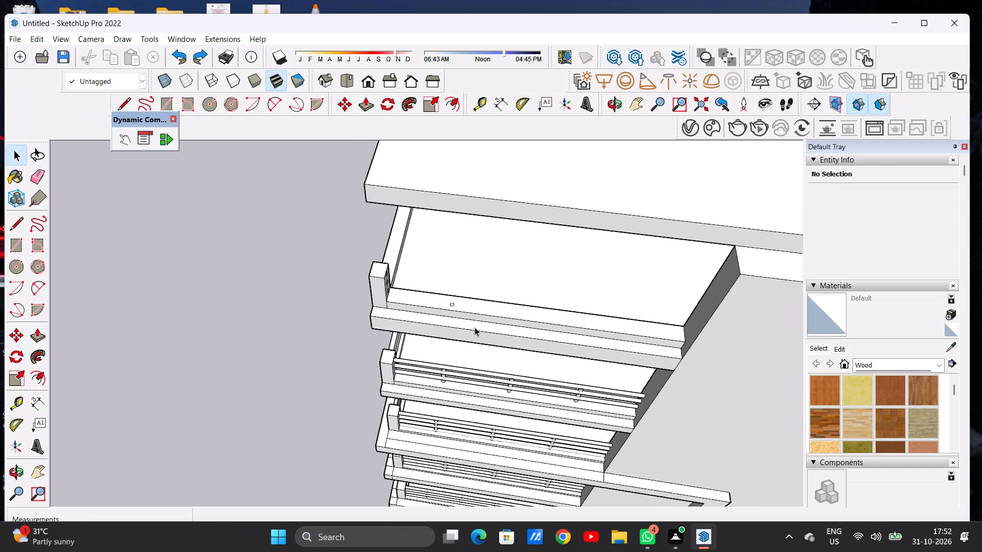
middle_click_drag(477, 330, 499, 272)
middle_click_drag(473, 240, 473, 247)
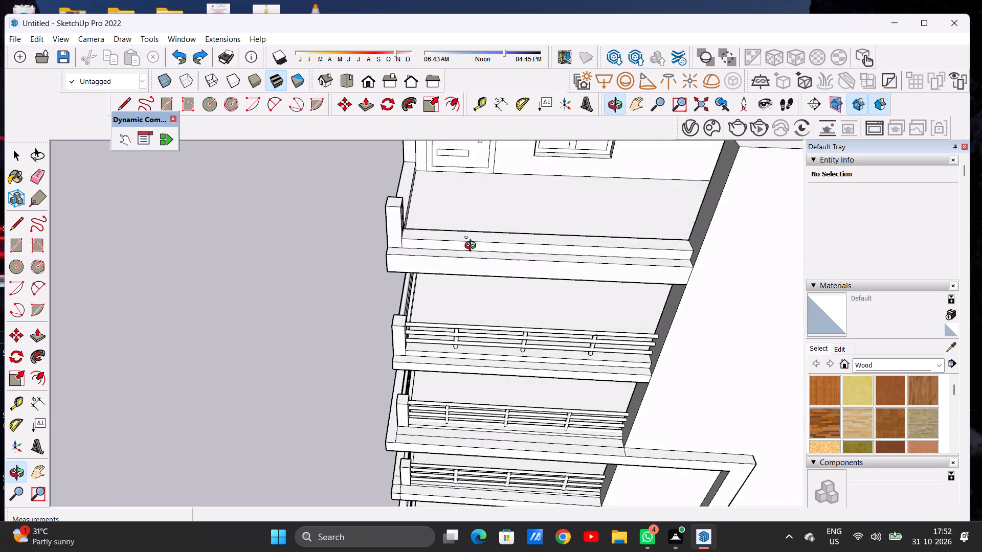
Move the circle on the front parapet's top slightly inward so it sits centred across the parapet's width.
middle_click_drag(473, 247, 473, 249)
scroll(347, 250, "down", 5)
scroll(385, 251, "up", 11)
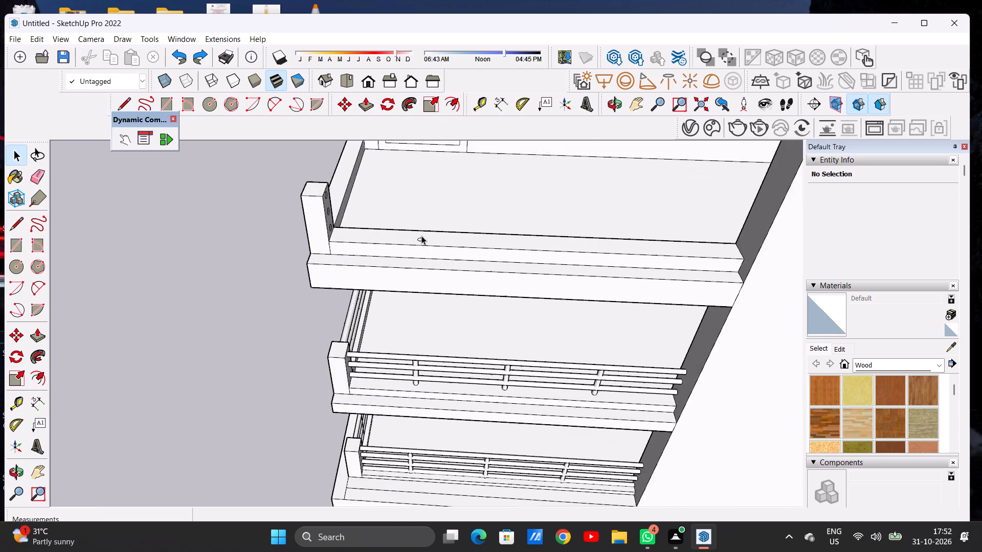
middle_click_drag(419, 238, 419, 315)
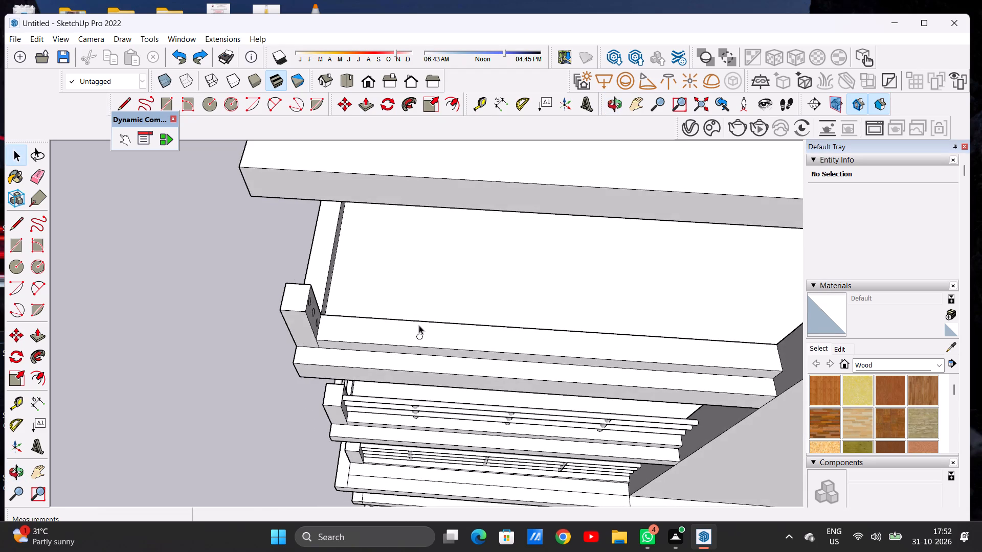
scroll(419, 325, "up", 14)
double_click(421, 349)
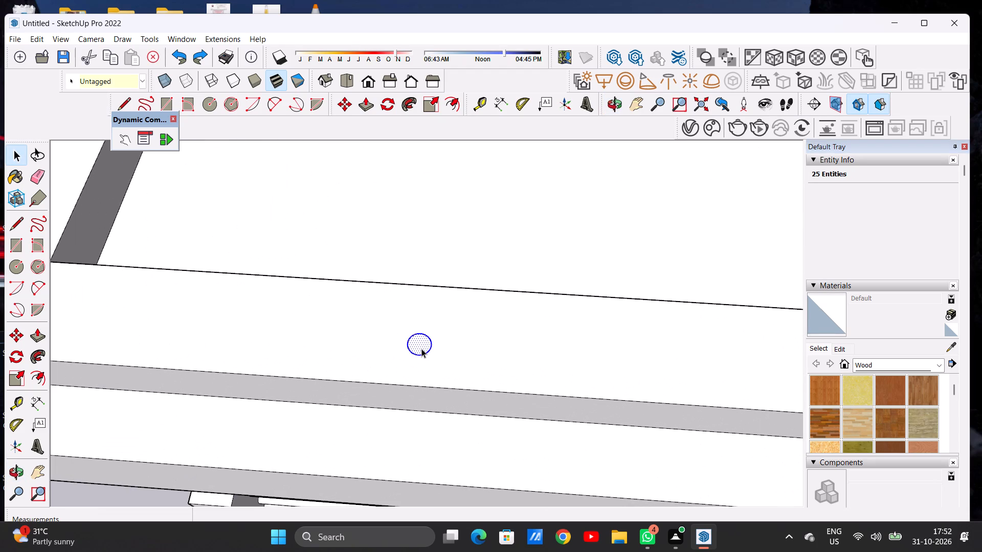
key("m")
left_click(418, 357)
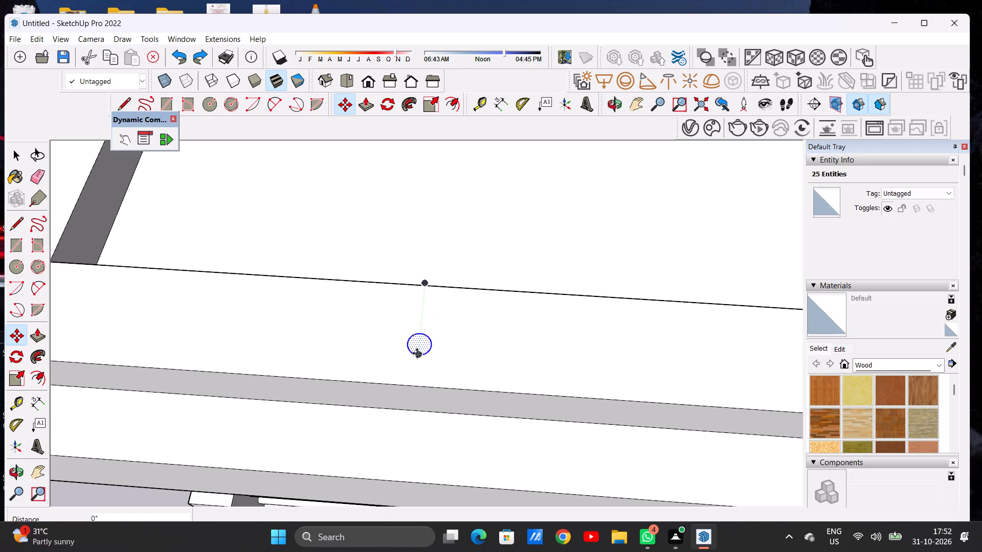
left_click(417, 351)
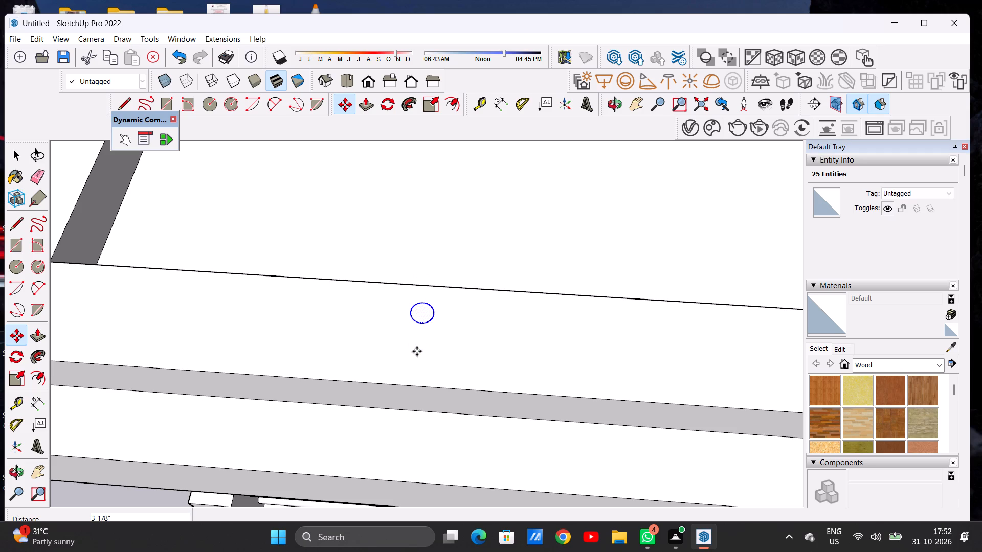
left_click(421, 327)
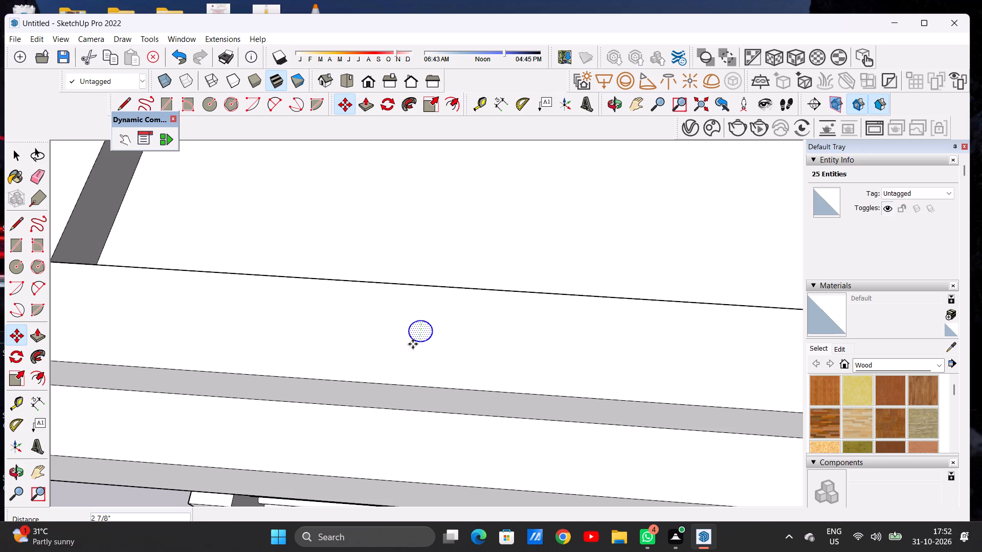
left_click(413, 344)
key("space")
scroll(410, 350, "down", 10)
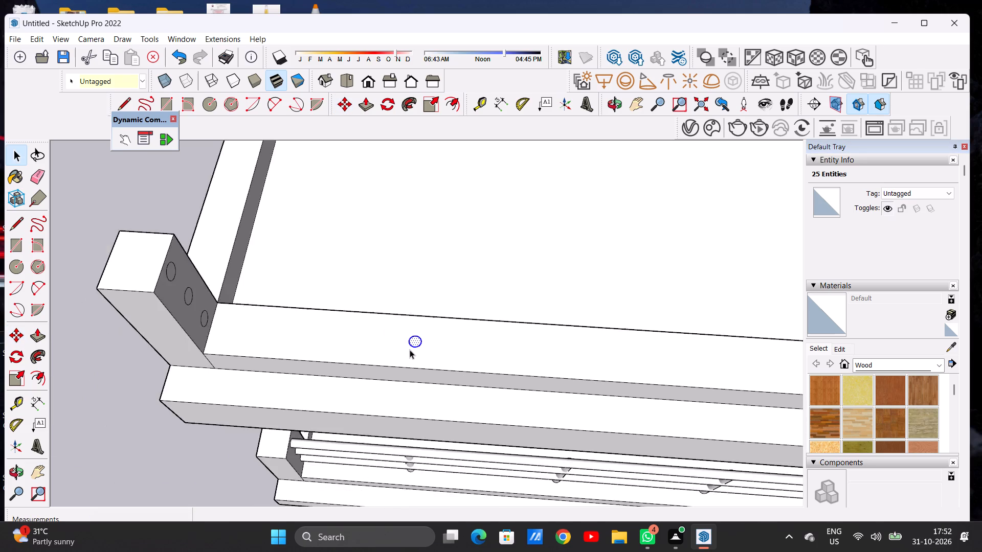
scroll(410, 350, "down", 4)
left_click(167, 414)
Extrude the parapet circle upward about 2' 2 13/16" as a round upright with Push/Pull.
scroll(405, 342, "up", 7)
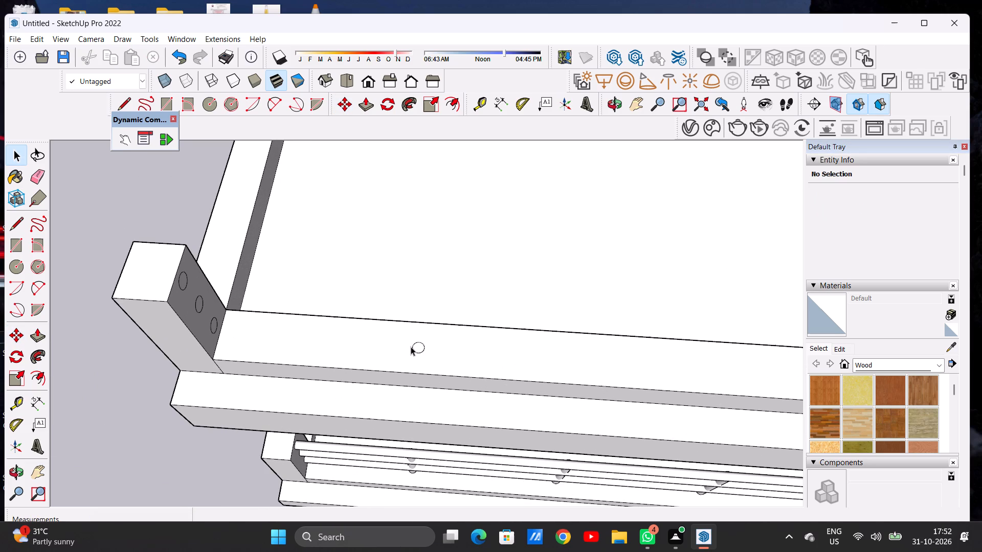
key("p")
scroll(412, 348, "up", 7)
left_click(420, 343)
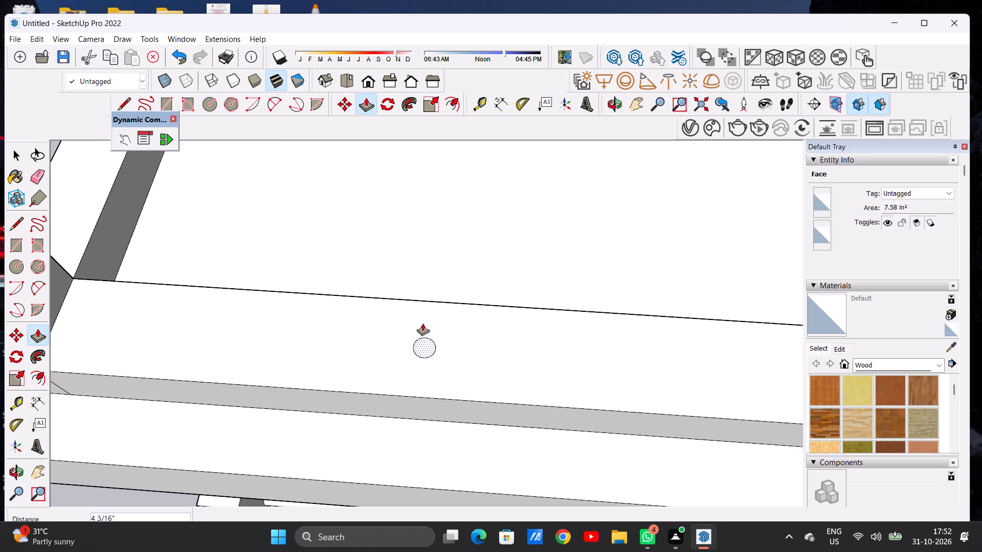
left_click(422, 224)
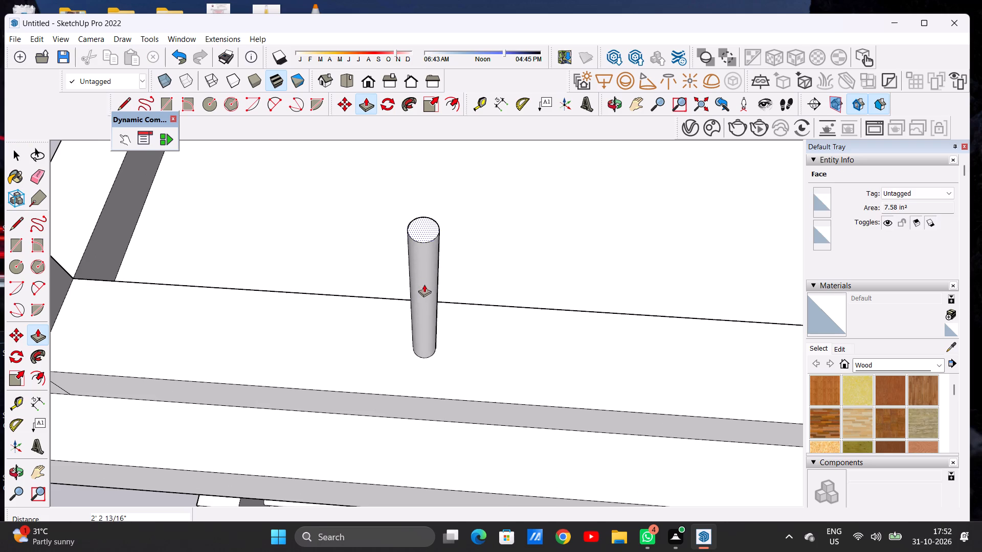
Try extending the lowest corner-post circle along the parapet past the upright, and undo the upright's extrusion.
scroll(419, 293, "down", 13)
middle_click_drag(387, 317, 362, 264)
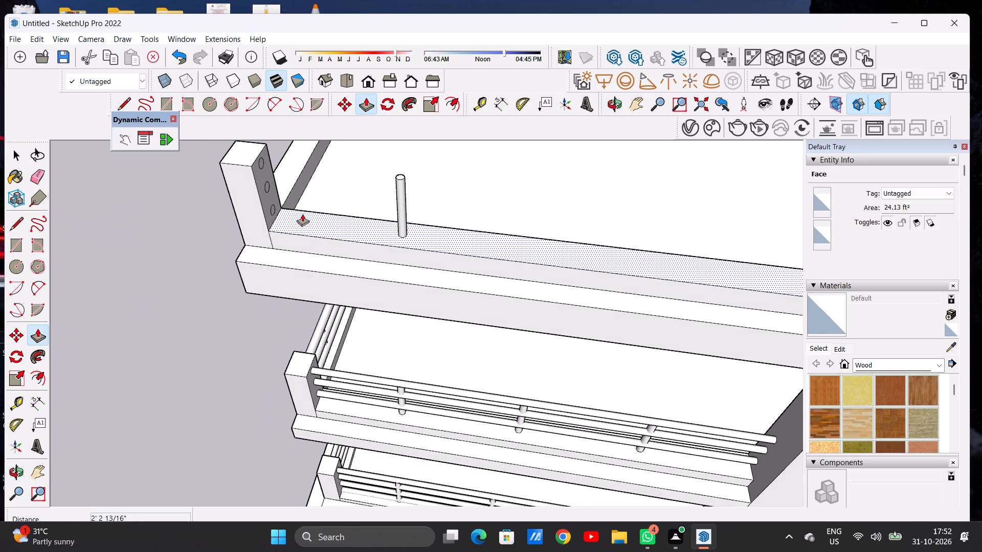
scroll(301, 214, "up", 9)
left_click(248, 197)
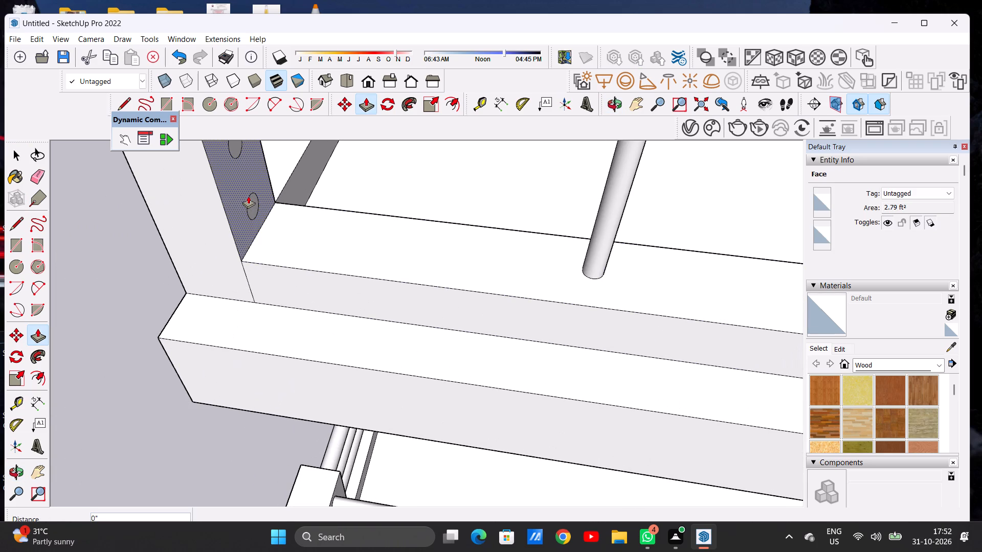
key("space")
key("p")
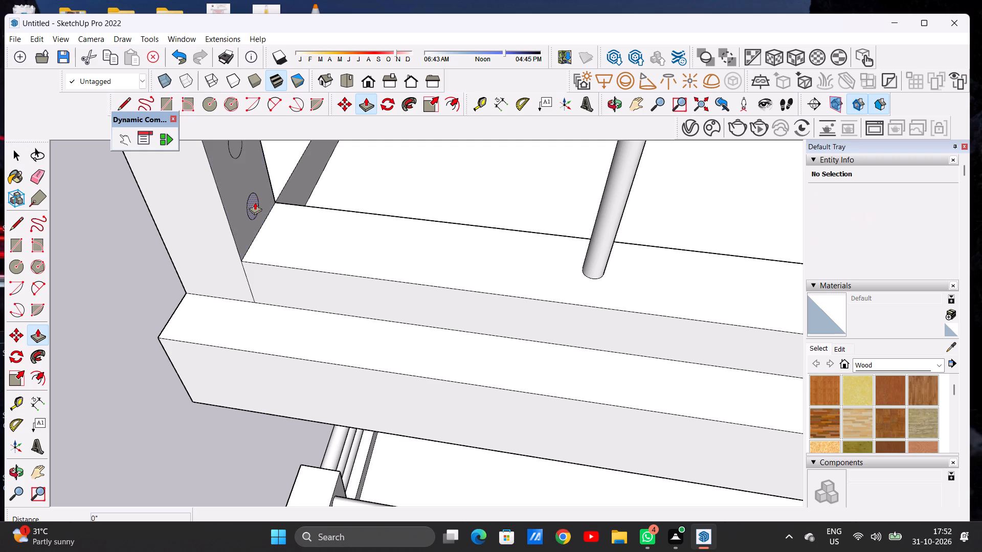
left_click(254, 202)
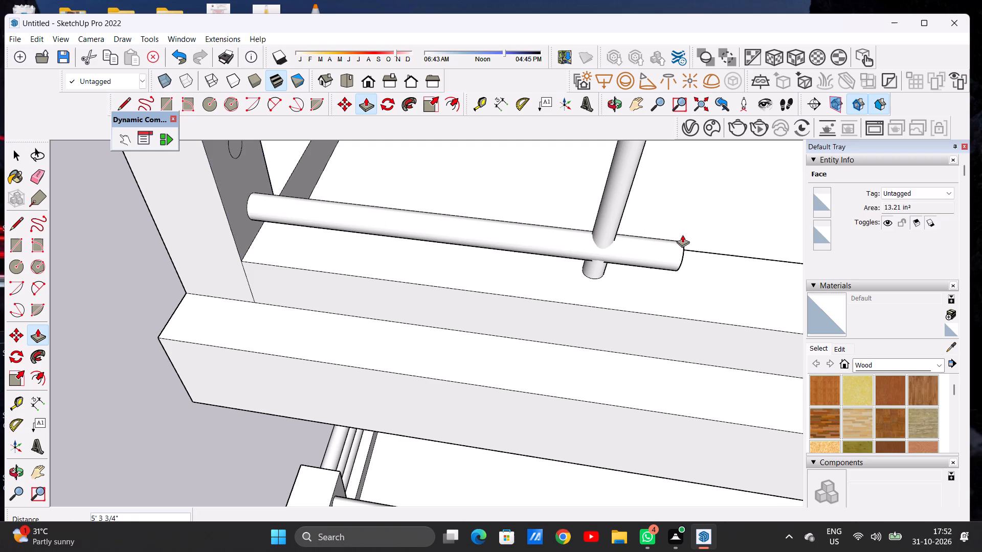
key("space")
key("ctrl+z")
Move the front parapet's circle about 4 3/16" along the parapet, away from the corner post.
scroll(430, 272, "down", 2)
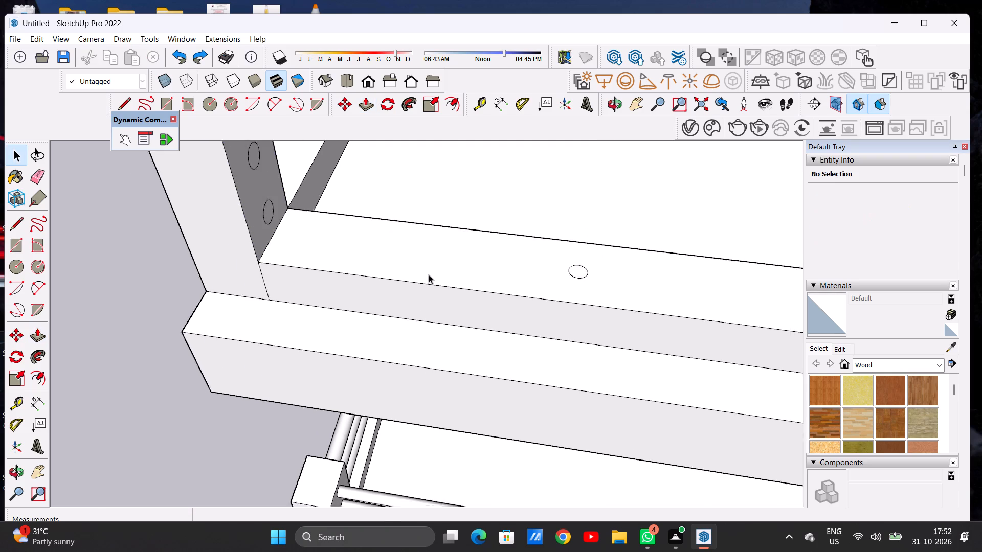
scroll(429, 274, "down", 20)
middle_click_drag(404, 276, 404, 316)
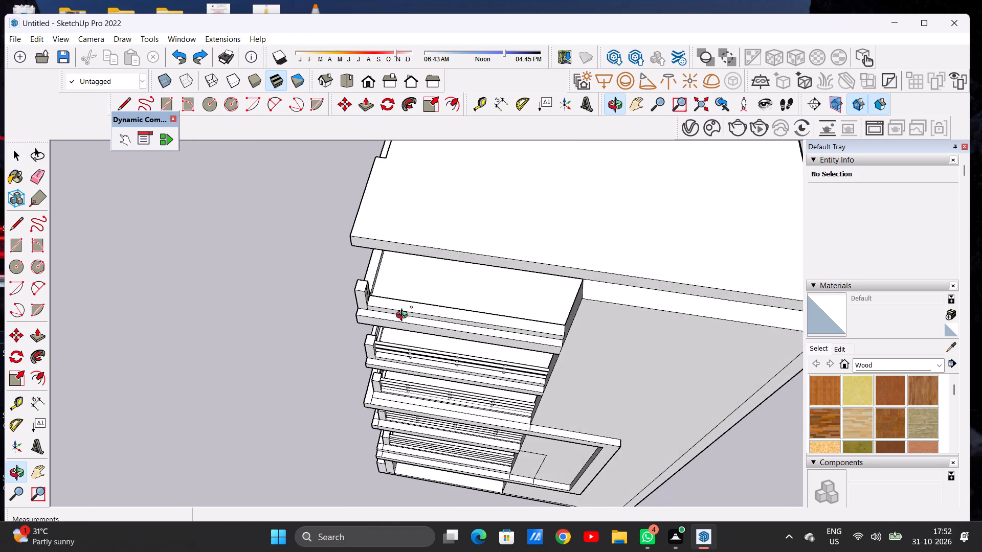
middle_click_drag(404, 316, 424, 318)
scroll(490, 317, "up", 6)
scroll(490, 317, "down", 1)
scroll(380, 308, "up", 3)
scroll(378, 310, "down", 1)
scroll(378, 310, "up", 3)
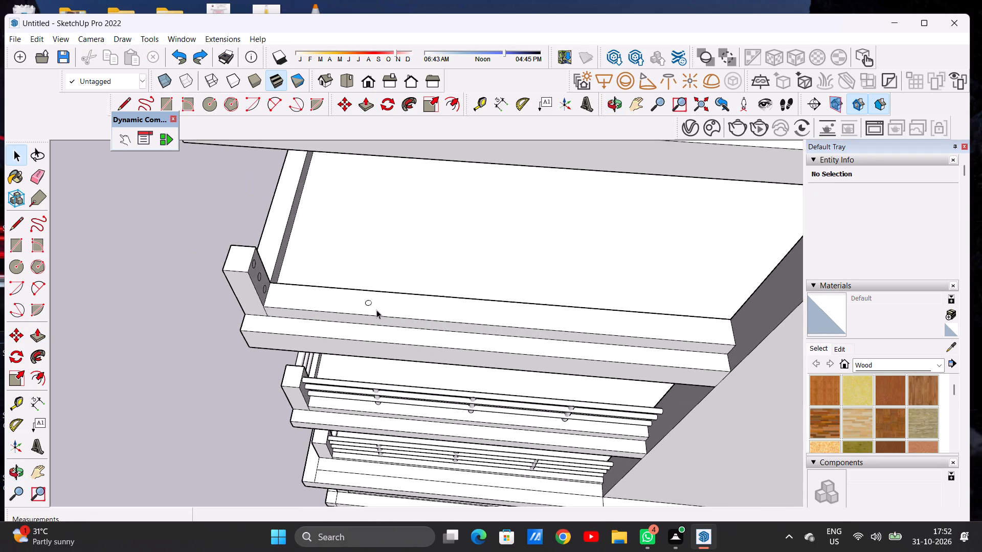
scroll(376, 310, "up", 14)
double_click(346, 287)
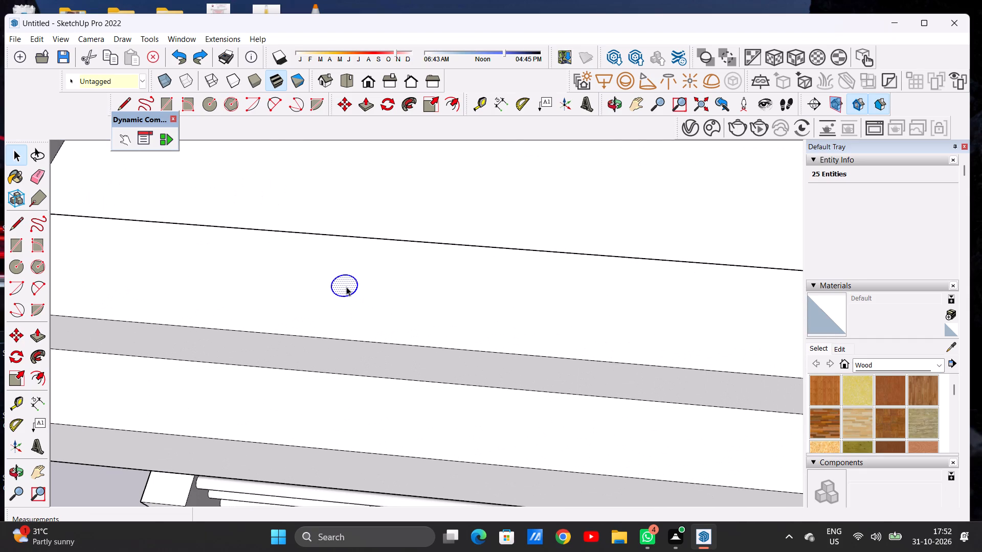
key("m")
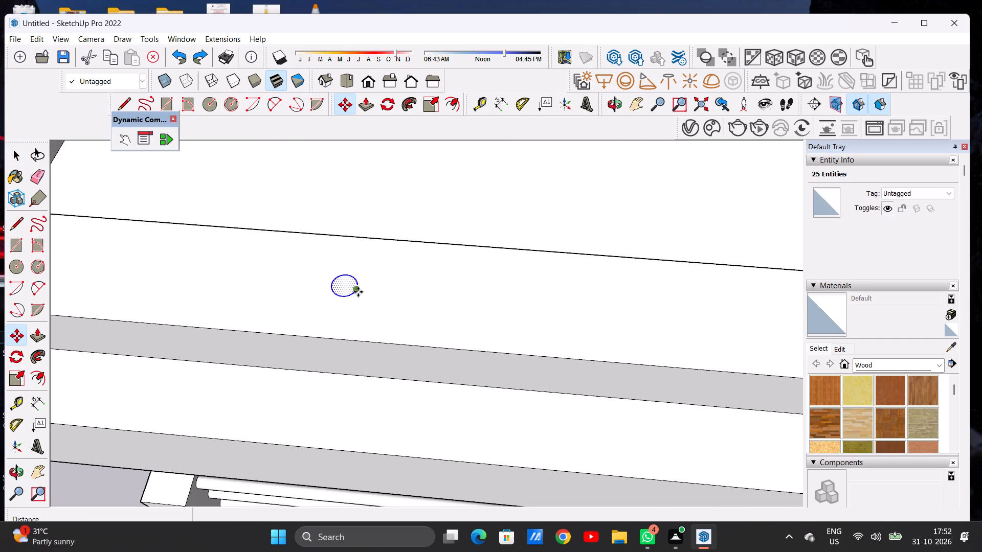
scroll(356, 292, "down", 8)
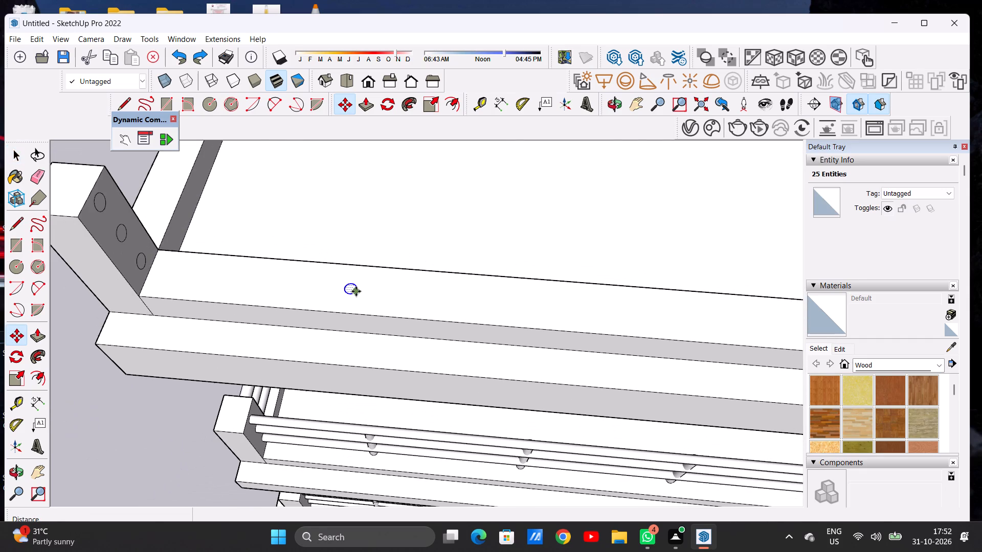
left_click(356, 291)
left_click(372, 292)
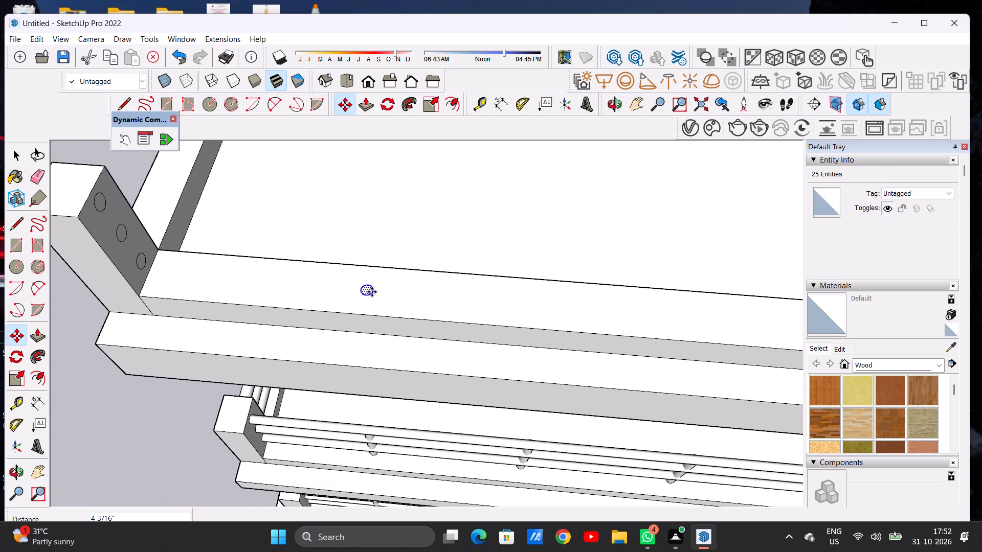
Copy the circle about 10' 4 3/16" along the front parapet toward the building wall.
left_click(372, 292)
scroll(412, 293, "down", 10)
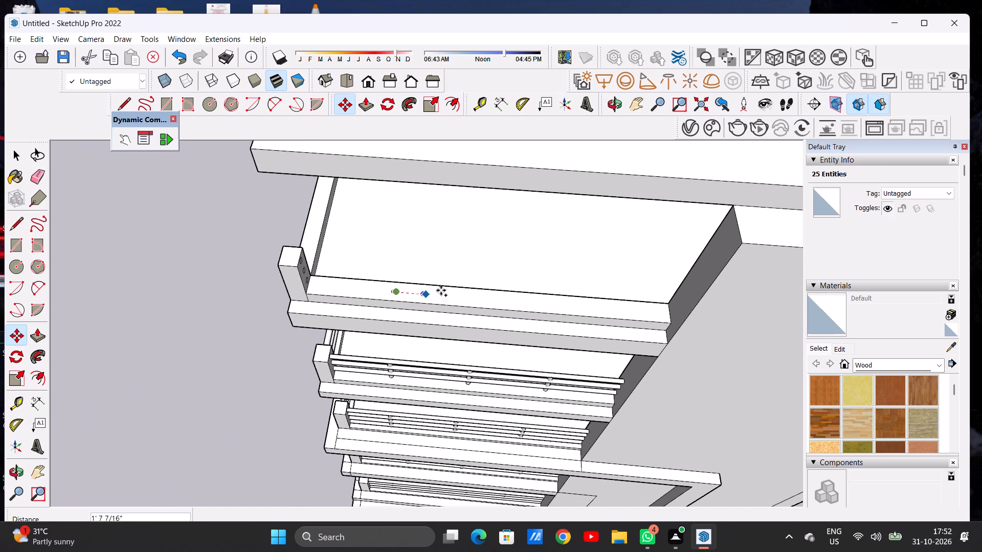
scroll(578, 305, "up", 10)
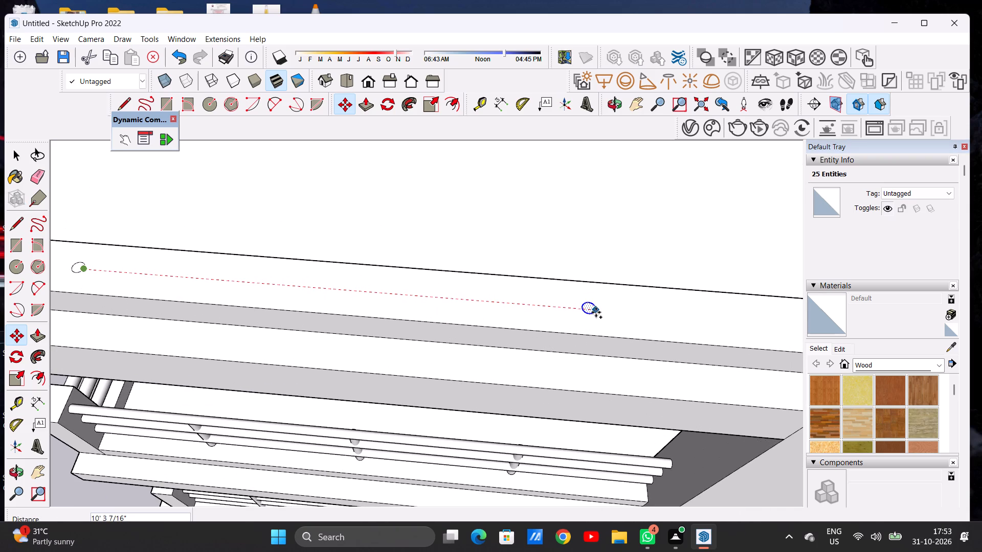
scroll(592, 307, "down", 7)
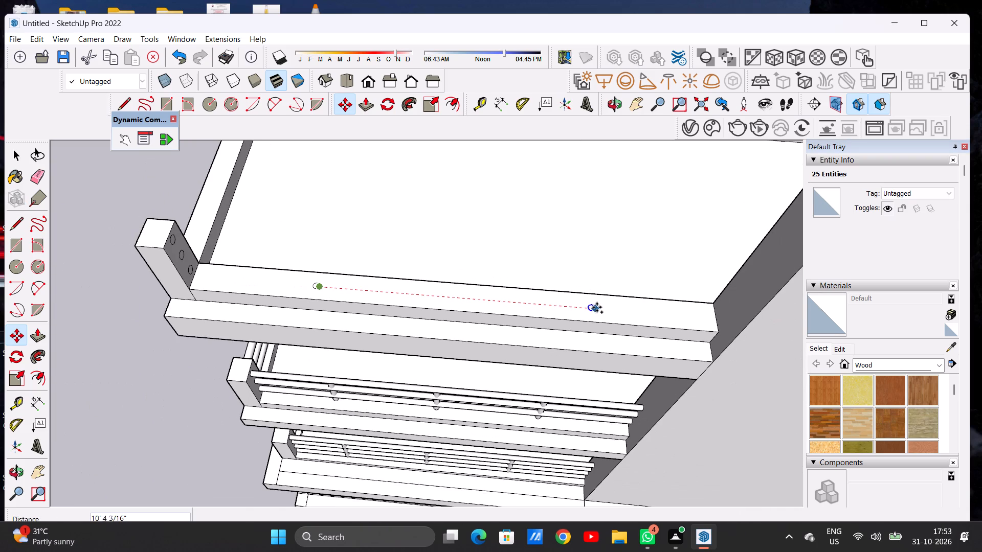
left_click(598, 307)
Copy the far circle about 5' 4" back along the front parapet to place one between the other two.
left_click(598, 307)
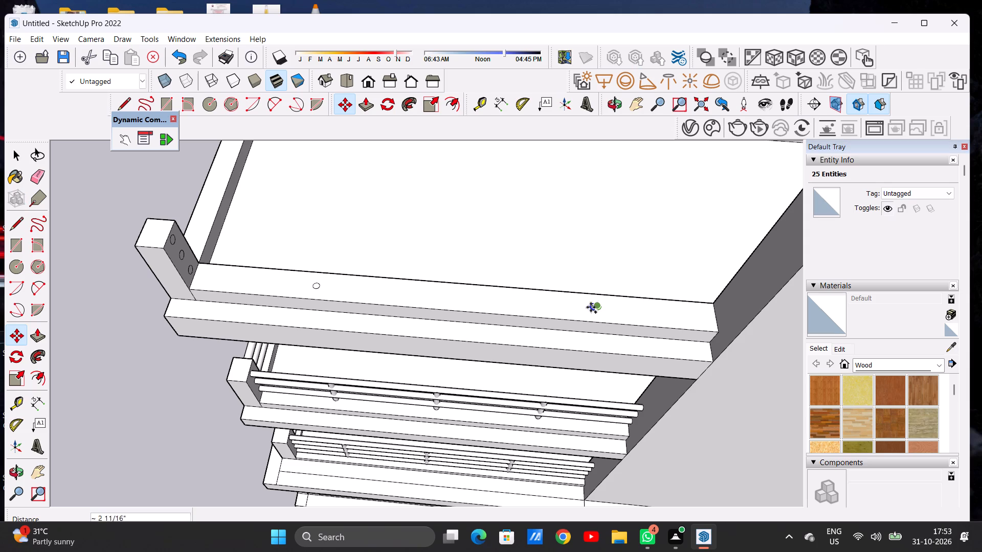
left_click(454, 298)
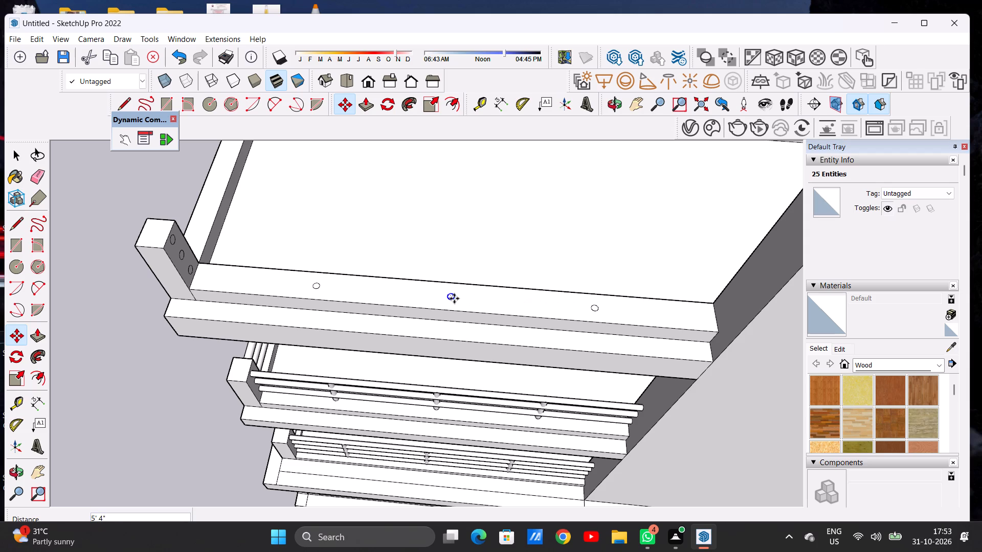
key("space")
scroll(447, 317, "down", 9)
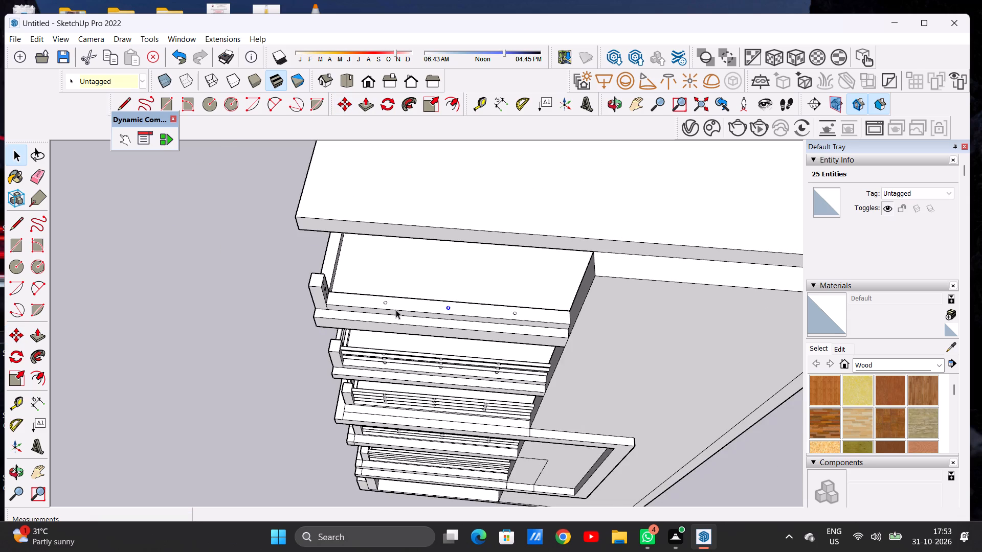
scroll(396, 309, "up", 3)
left_click(233, 338)
Copy the front parapet's circle nearest the corner post onto the side parapet's top, about 6' away, just past the post.
scroll(401, 341, "down", 5)
middle_click_drag(418, 339, 429, 315)
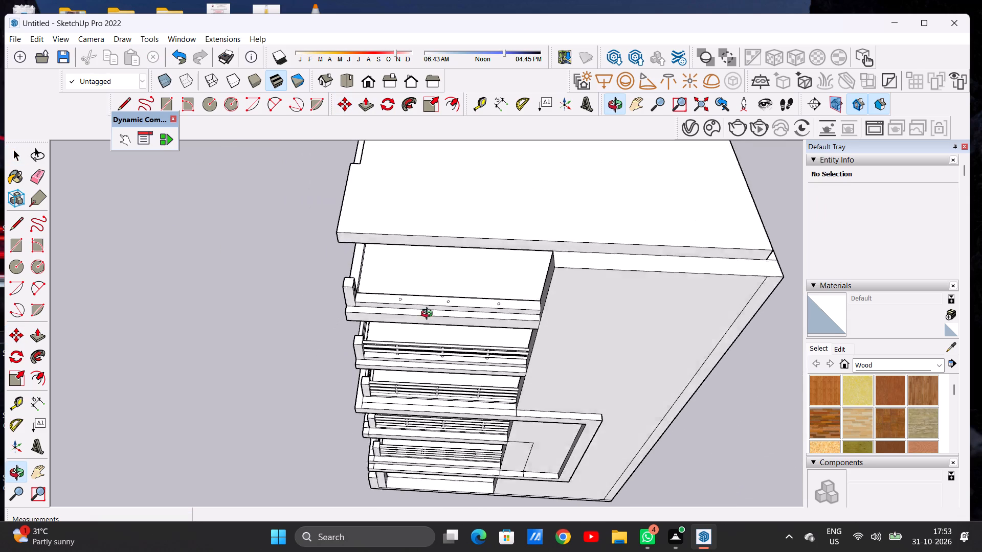
middle_click_drag(429, 315, 447, 280)
middle_click_drag(431, 260, 277, 241)
middle_click_drag(360, 246, 395, 252)
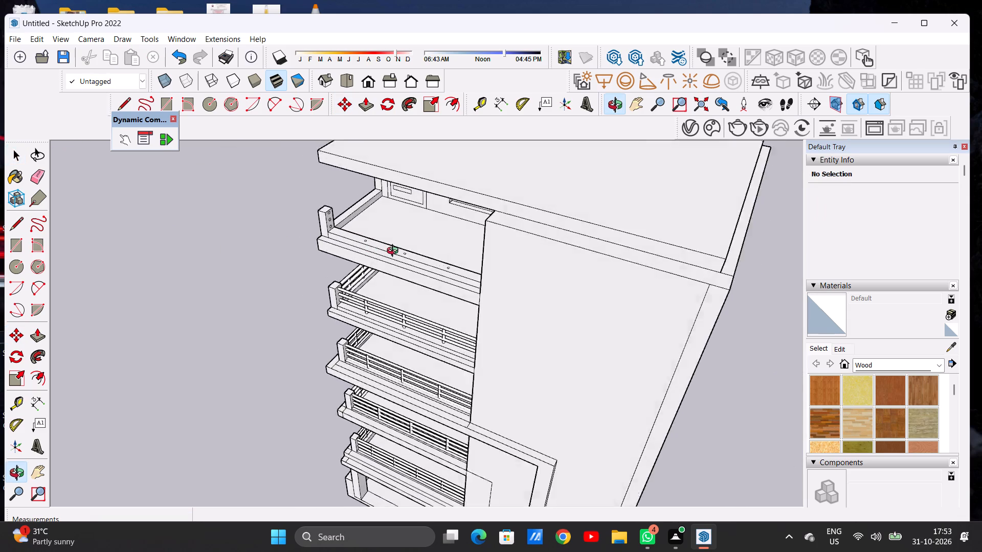
middle_click_drag(395, 252, 497, 314)
scroll(383, 304, "up", 5)
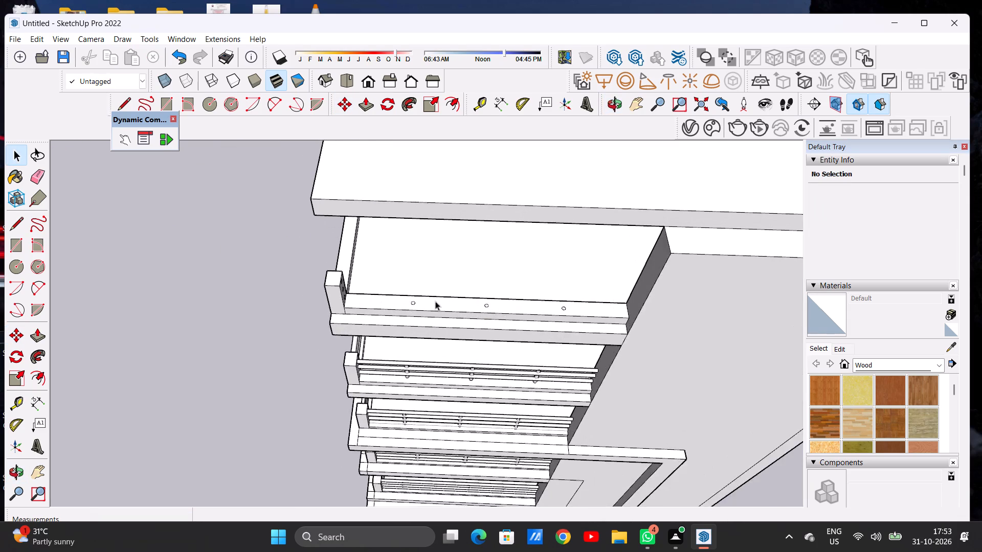
scroll(435, 301, "up", 15)
double_click(383, 305)
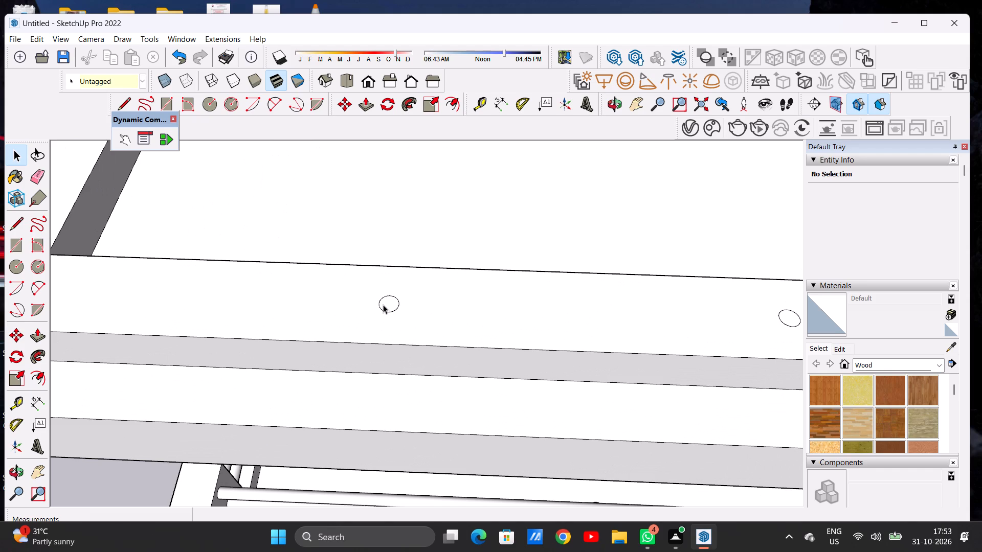
key("m")
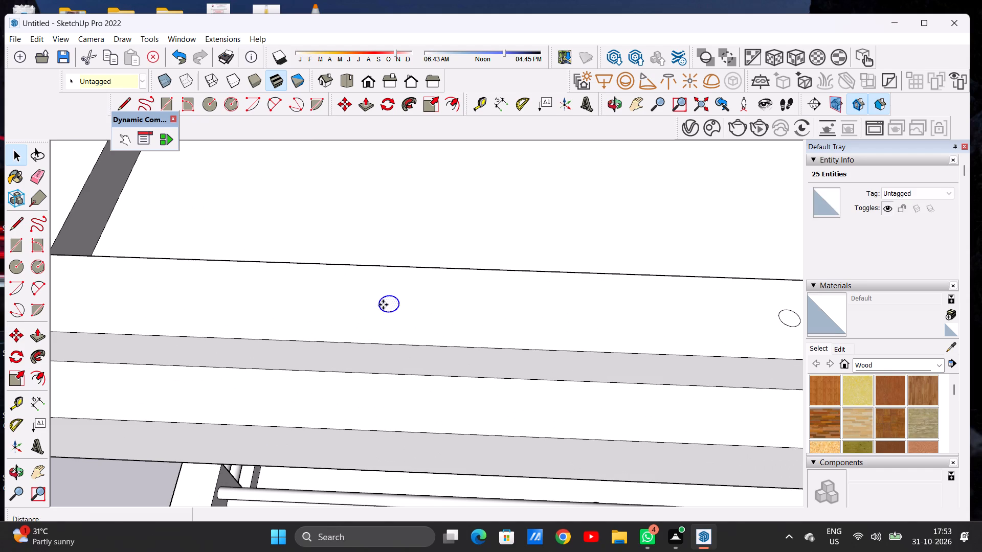
left_click(392, 312)
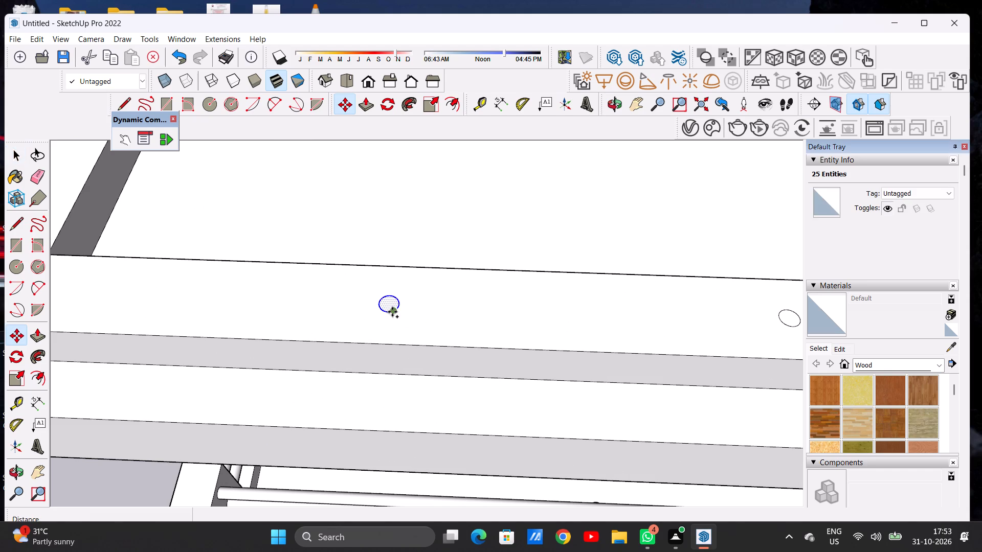
scroll(374, 285, "down", 8)
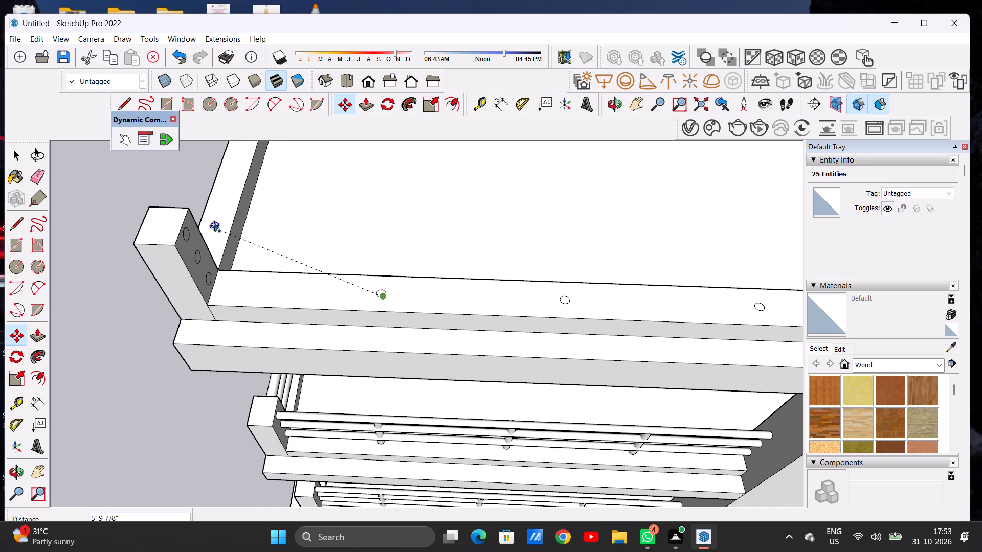
scroll(214, 214, "up", 7)
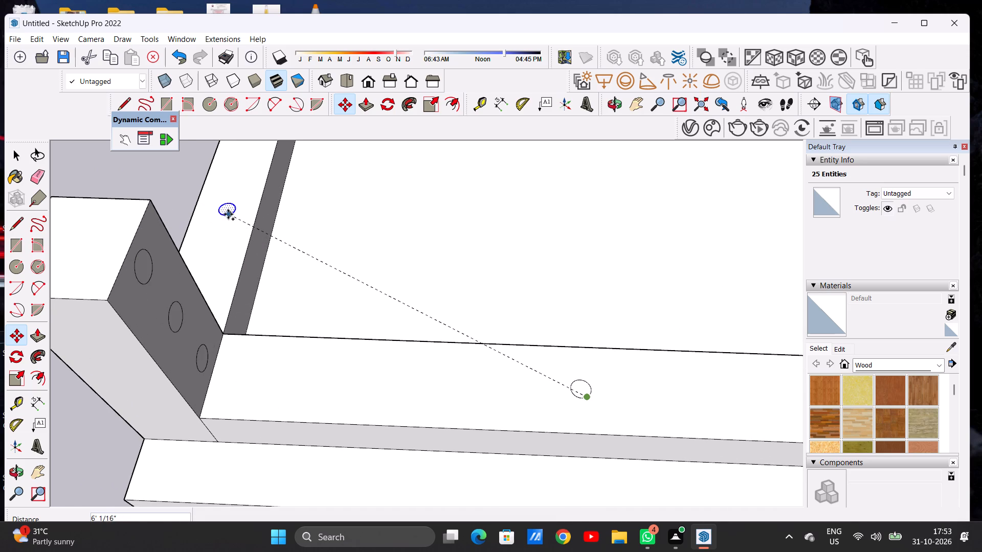
left_click(227, 214)
Copy the side parapet's circle about 5' 8 3/16" along the parapet toward the building wall.
scroll(327, 260, "down", 7)
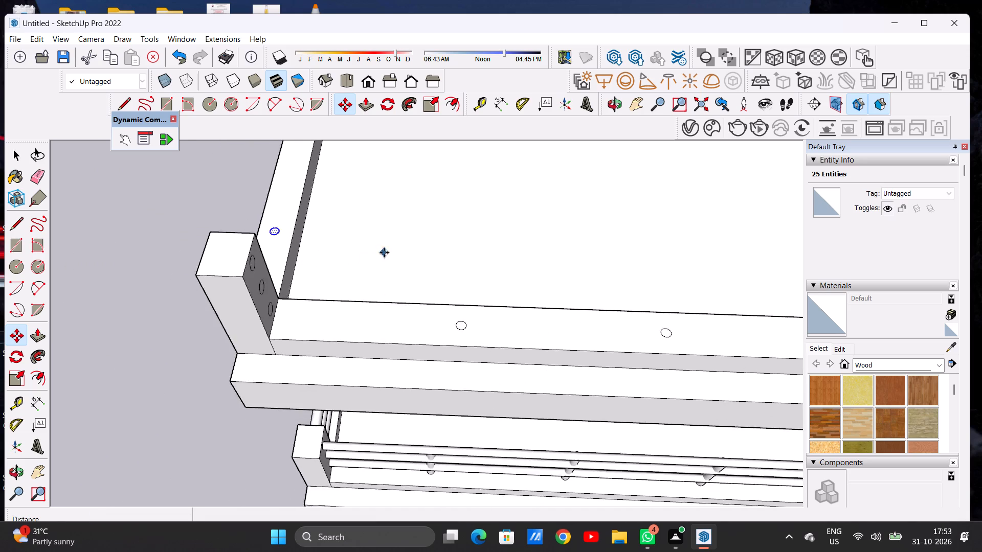
scroll(384, 252, "down", 4)
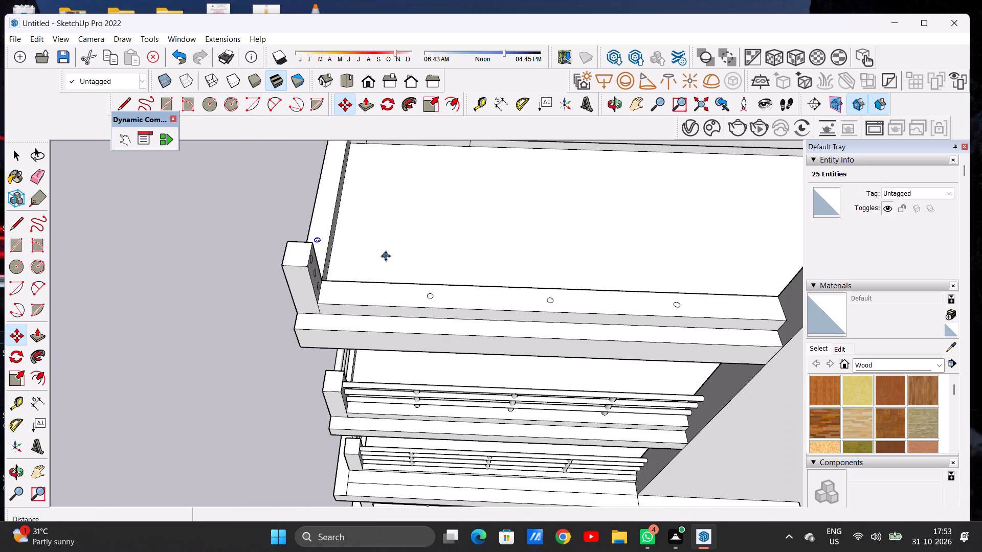
scroll(386, 256, "down", 4)
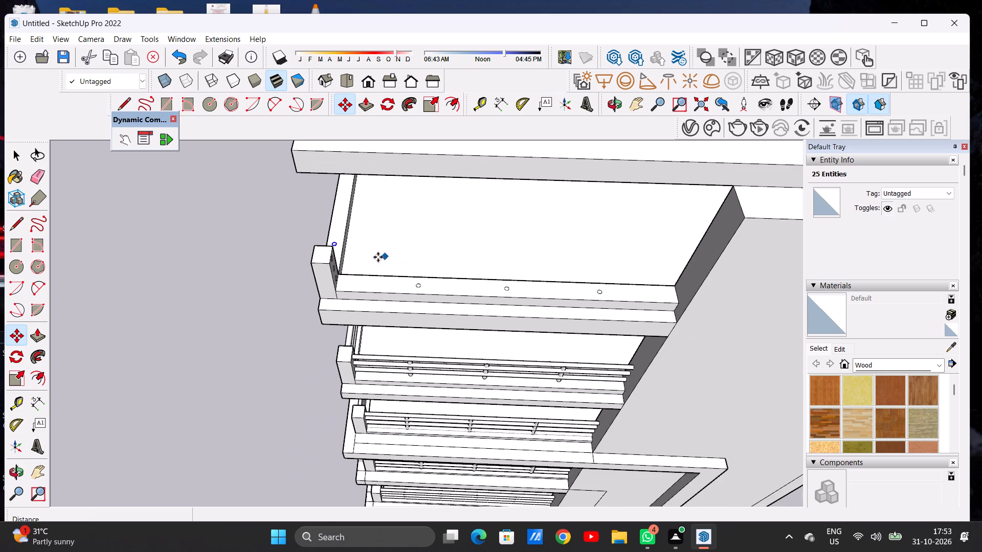
middle_click_drag(335, 263, 572, 234)
middle_click_drag(409, 245, 525, 247)
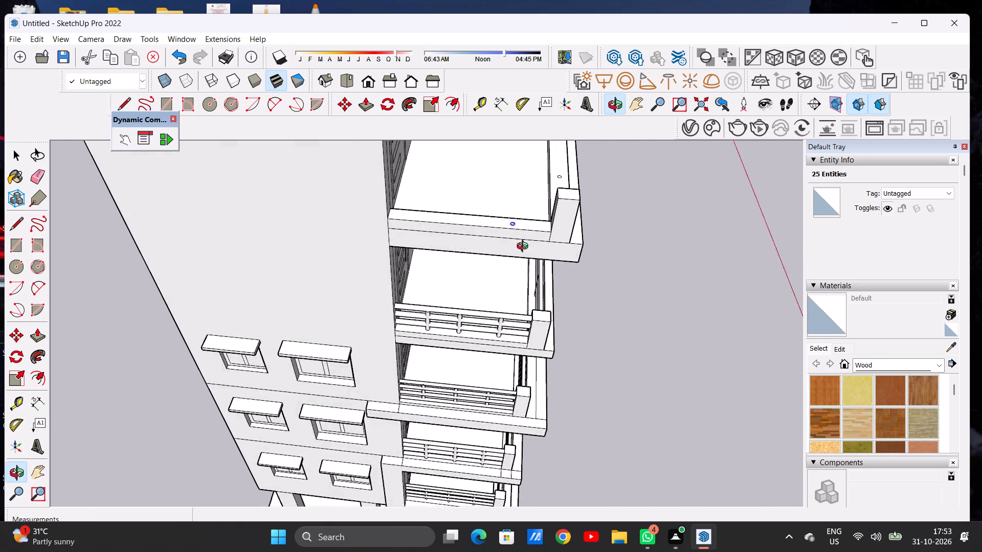
middle_click_drag(525, 247, 552, 256)
scroll(532, 239, "up", 7)
middle_click_drag(532, 230, 522, 261)
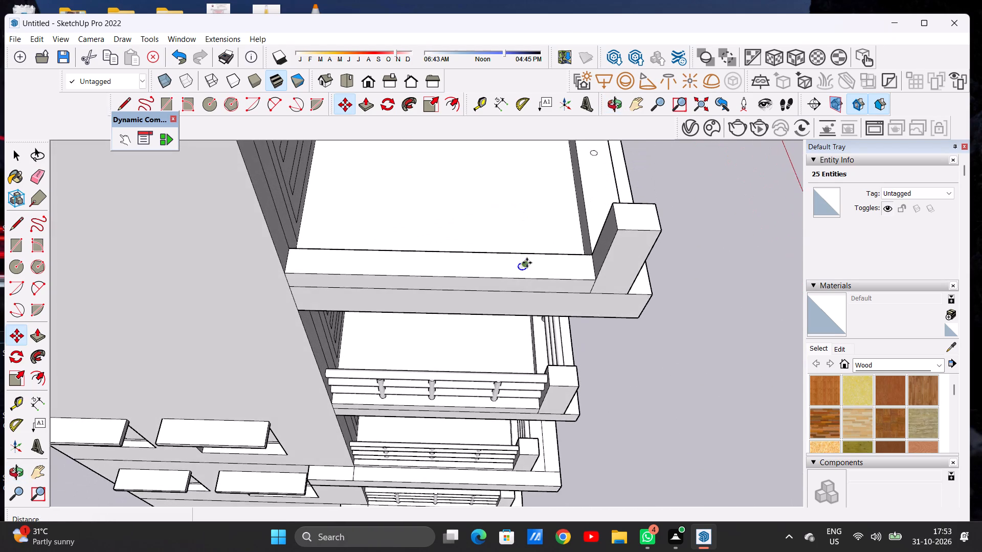
scroll(527, 264, "up", 9)
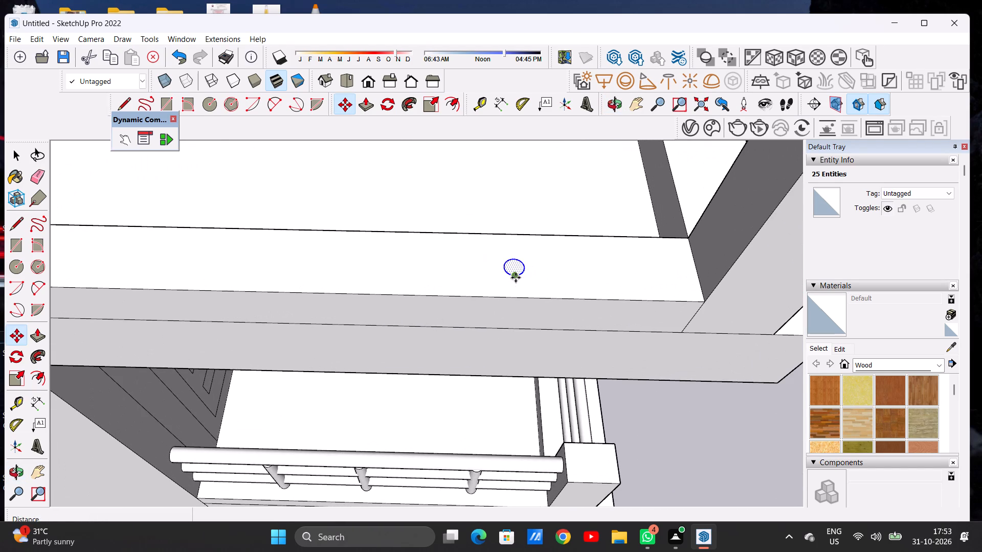
left_click(516, 278)
scroll(504, 277, "down", 8)
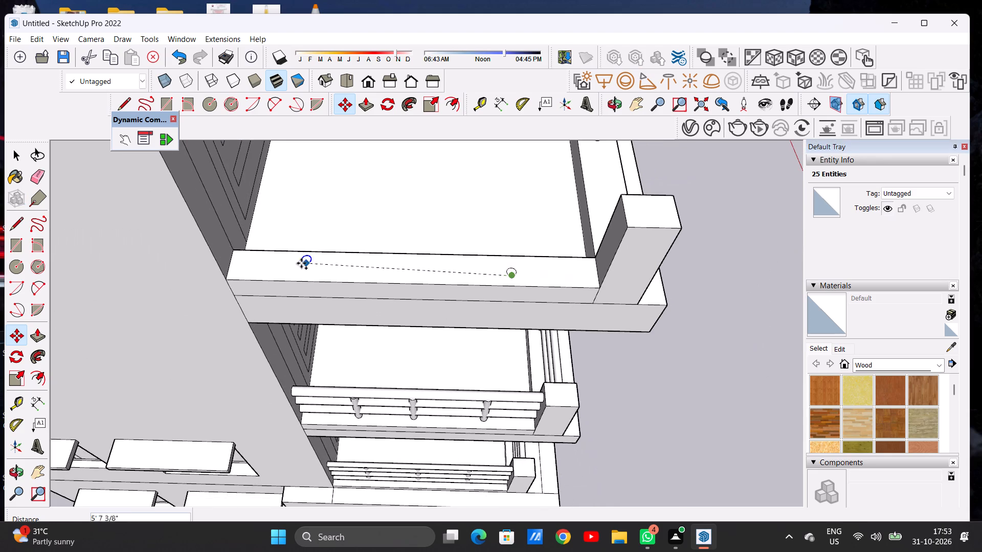
scroll(301, 263, "up", 6)
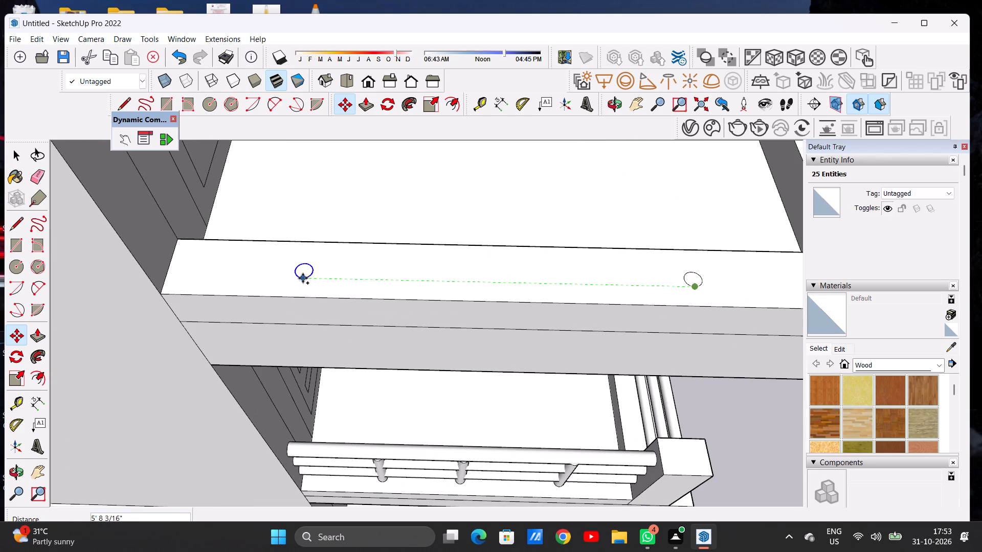
left_click(303, 278)
Copy the far circle about 3' back along the side parapet to place one between the other two.
left_click(303, 278)
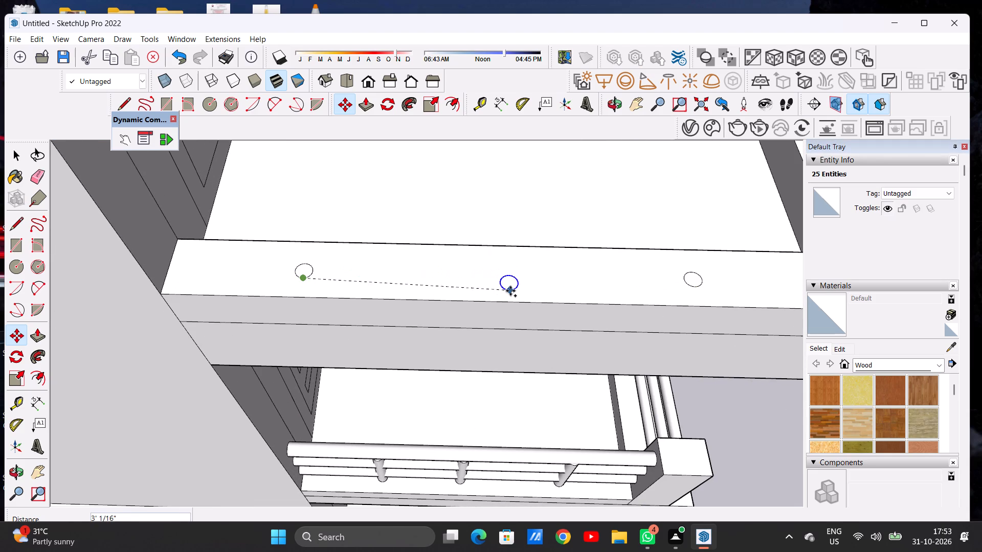
left_click(511, 285)
key("space")
scroll(455, 287, "down", 2)
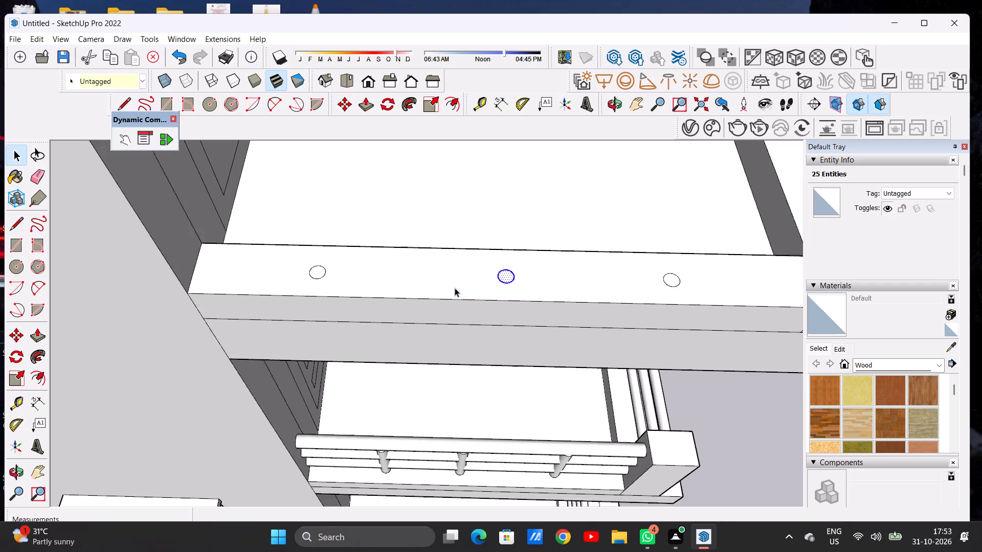
scroll(455, 288, "down", 13)
left_click(633, 331)
Draw a circle of about 1 13/16" radius low on the corner post's face that looks along the side parapet.
scroll(472, 309, "down", 6)
middle_click_drag(479, 318, 551, 268)
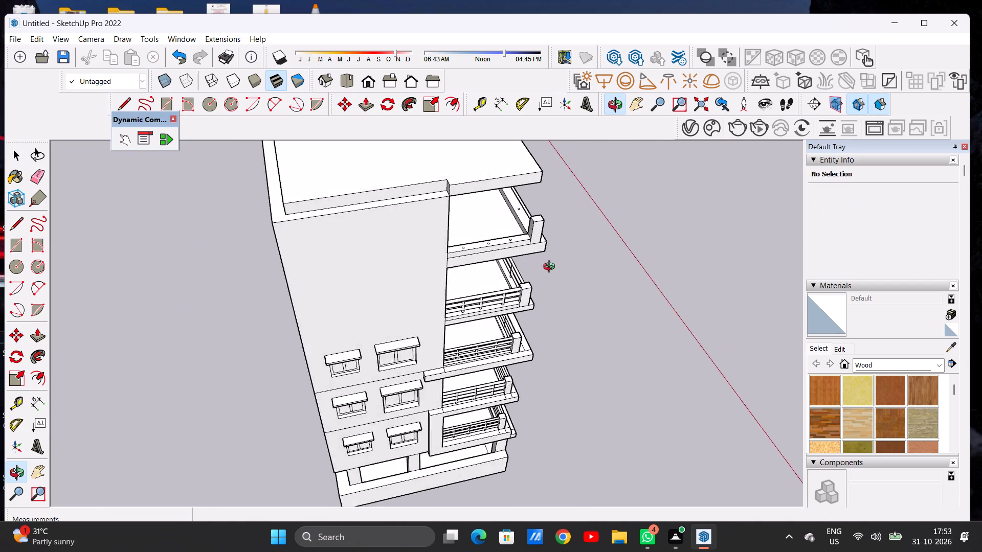
middle_click_drag(551, 268, 585, 258)
scroll(525, 189, "up", 6)
scroll(499, 294, "down", 3)
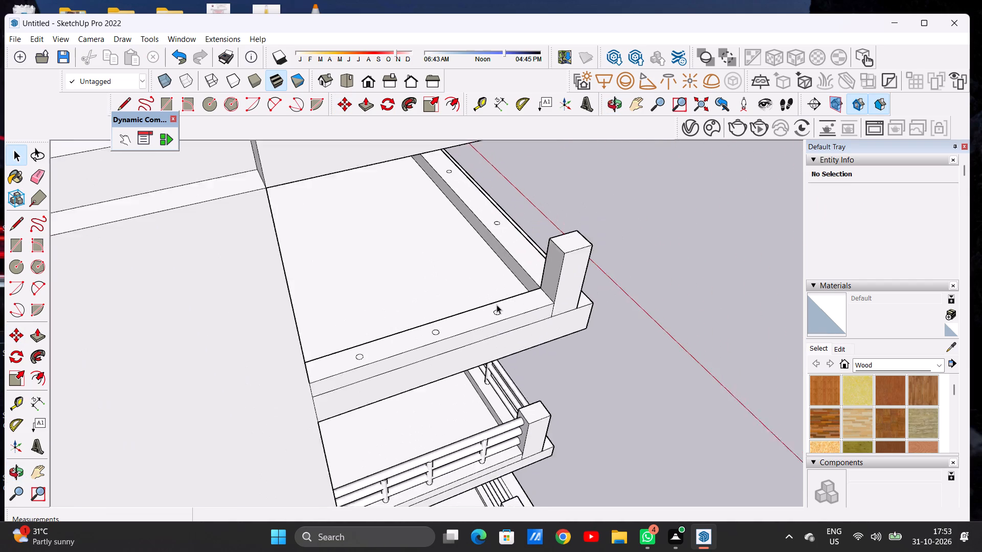
scroll(497, 305, "down", 2)
middle_click_drag(516, 316, 542, 273)
scroll(556, 216, "up", 5)
middle_click_drag(545, 243, 549, 243)
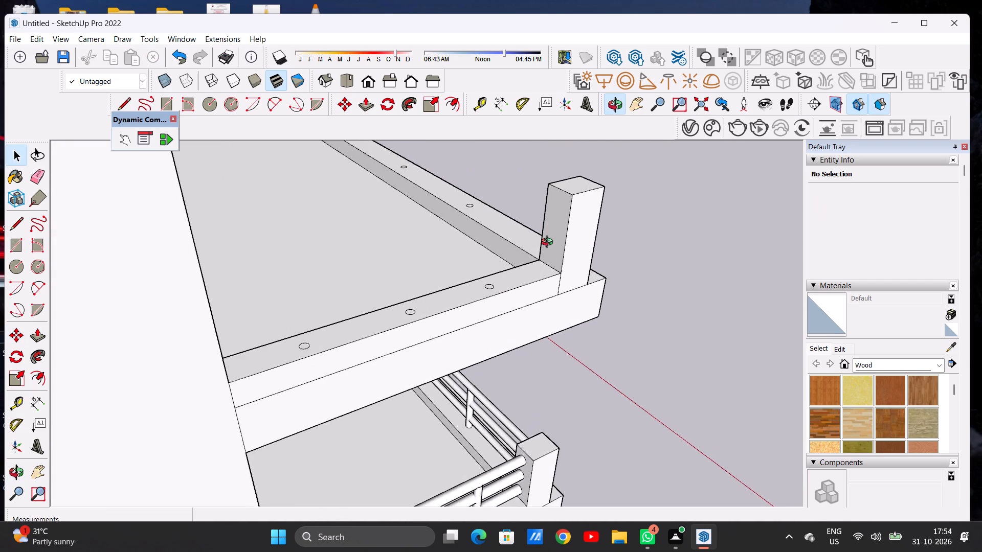
middle_click_drag(549, 243, 597, 232)
scroll(568, 191, "up", 3)
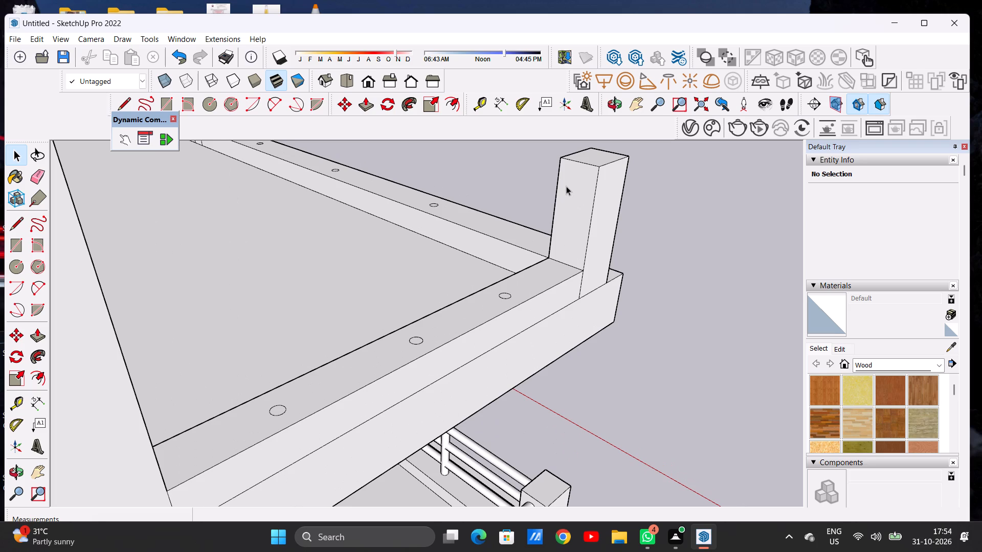
key("c")
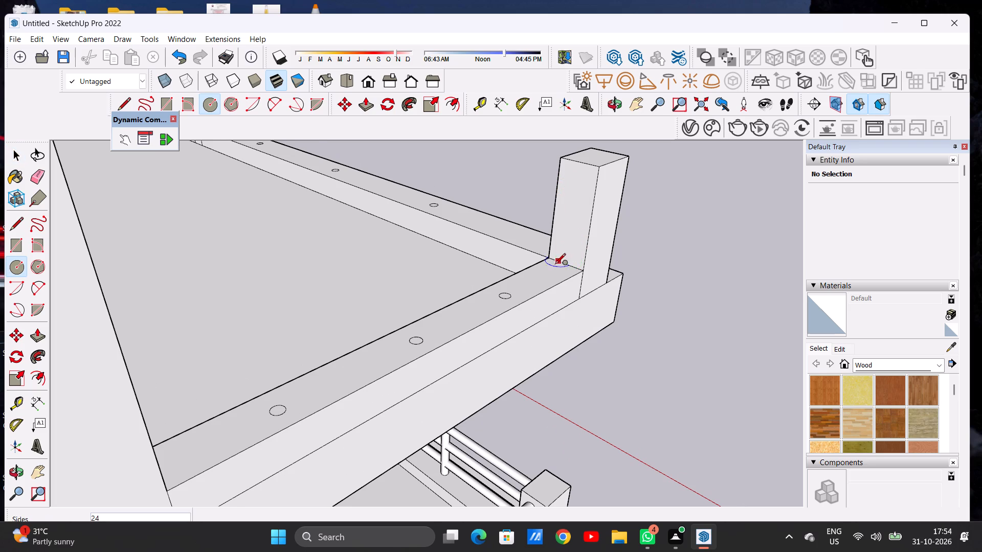
scroll(554, 265, "up", 5)
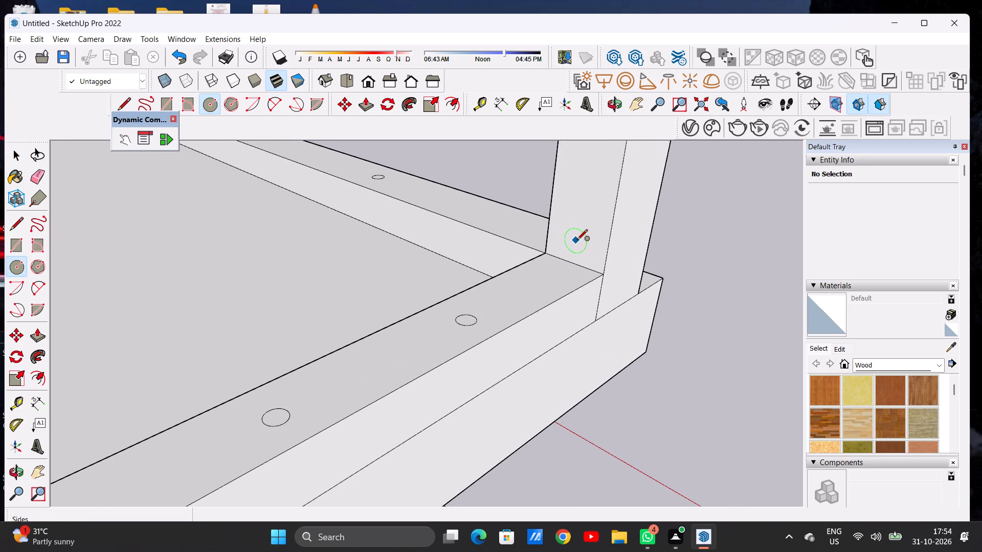
left_click(578, 241)
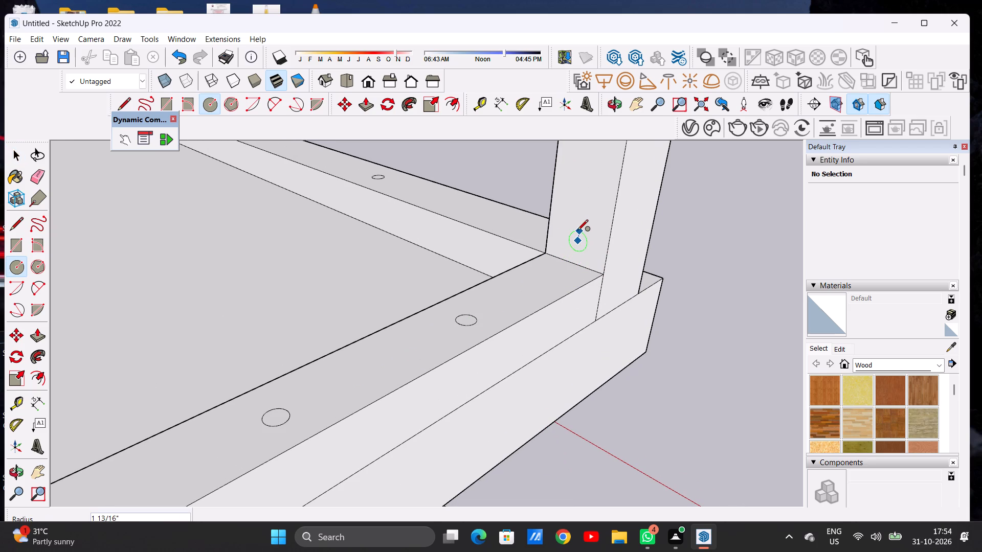
left_click(577, 231)
key("space")
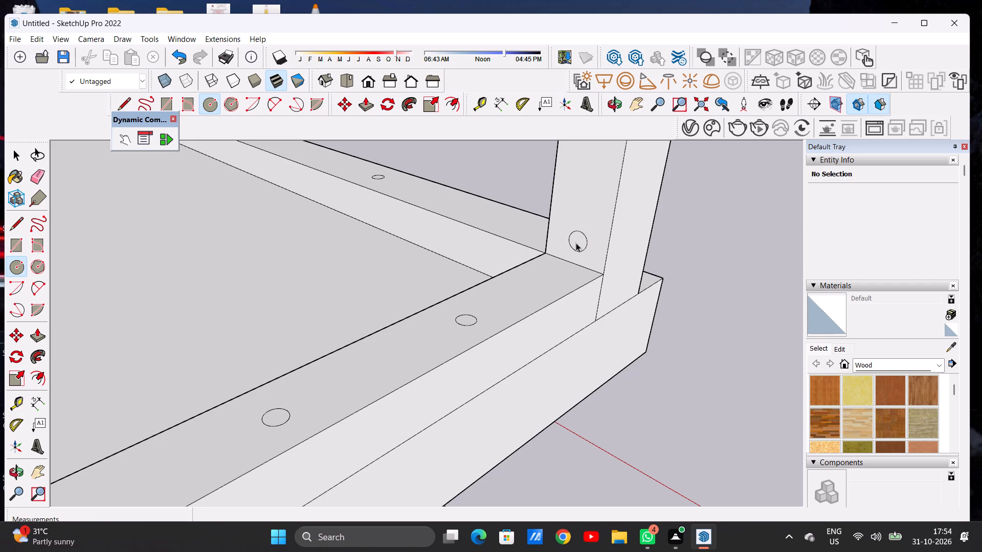
Copy the new corner-post circle about 1' 8 1/8" straight up the same face, near the post's top.
double_click(576, 243)
key("m")
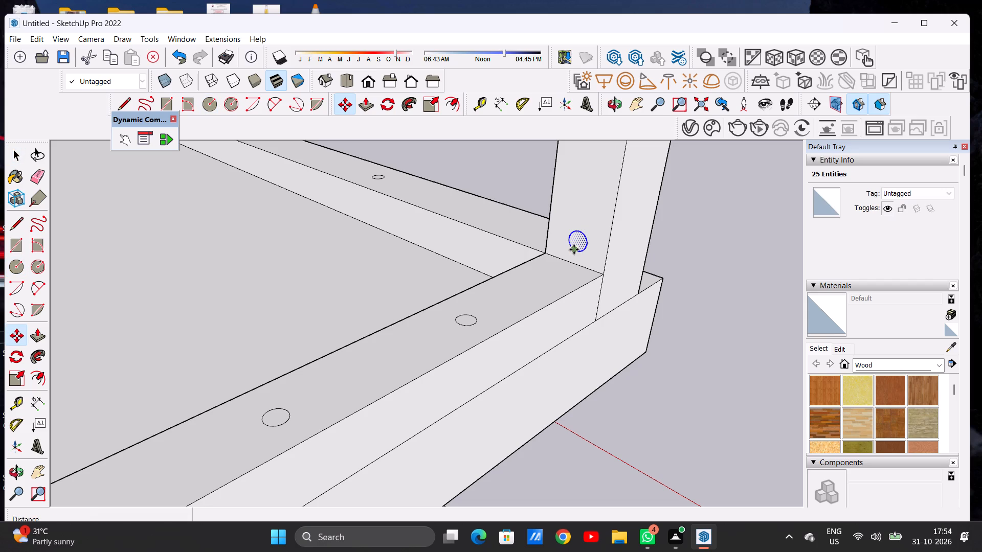
left_click(574, 249)
scroll(575, 232, "down", 13)
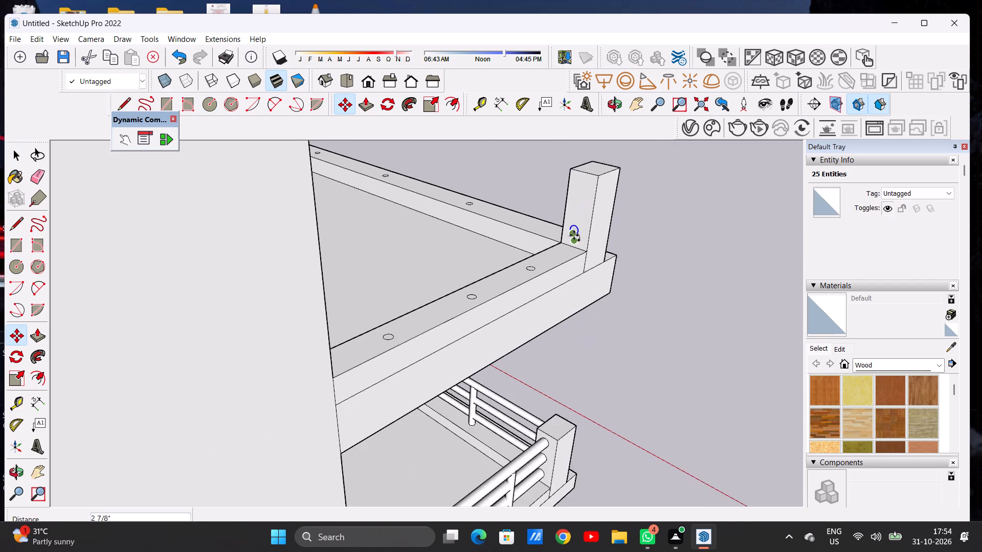
scroll(574, 235, "down", 3)
scroll(578, 210, "up", 3)
scroll(578, 210, "down", 1)
scroll(578, 210, "up", 10)
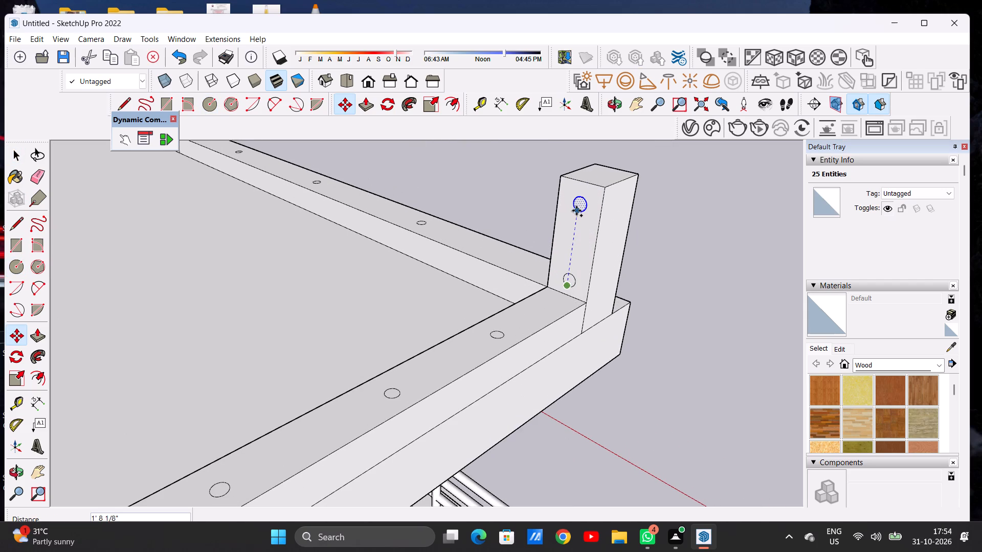
double_click(576, 210)
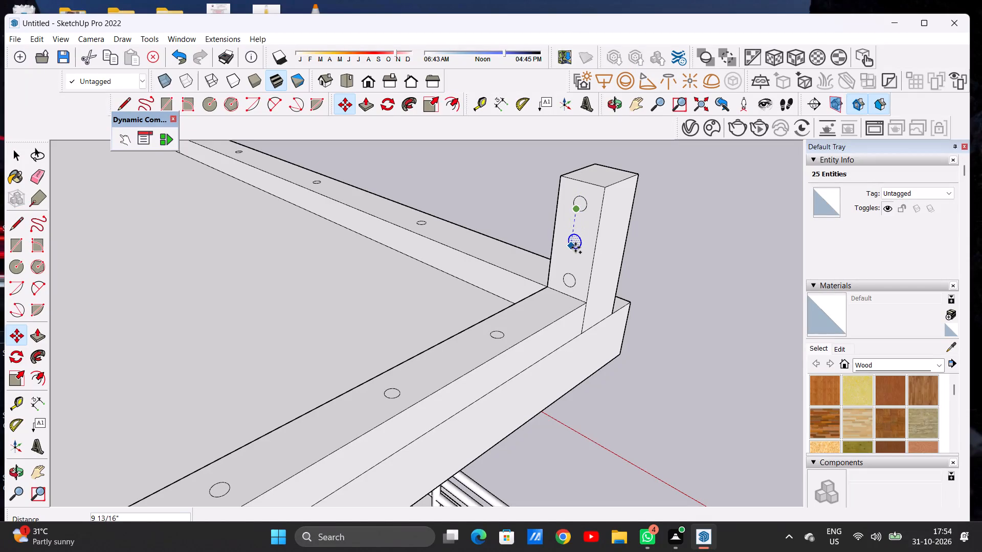
Copy the upper circle about 9 13/16" down the post face to place one between the other two.
left_click(575, 246)
key("space")
left_click(649, 231)
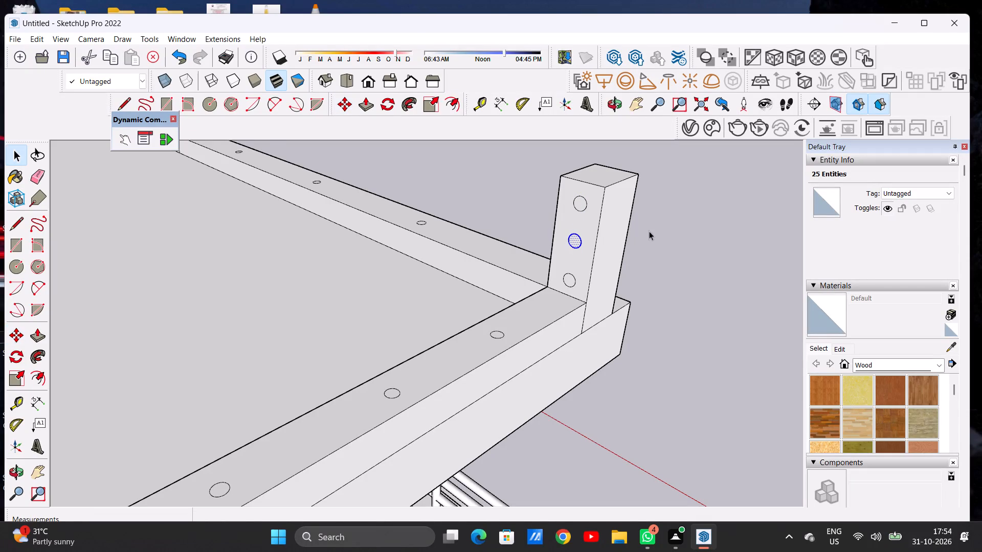
Push/Pull the lowest circle on the corner post about 10' 3/16" along the side parapet to the building wall, forming the bottom bar.
scroll(548, 249, "down", 5)
middle_click_drag(567, 264, 453, 265)
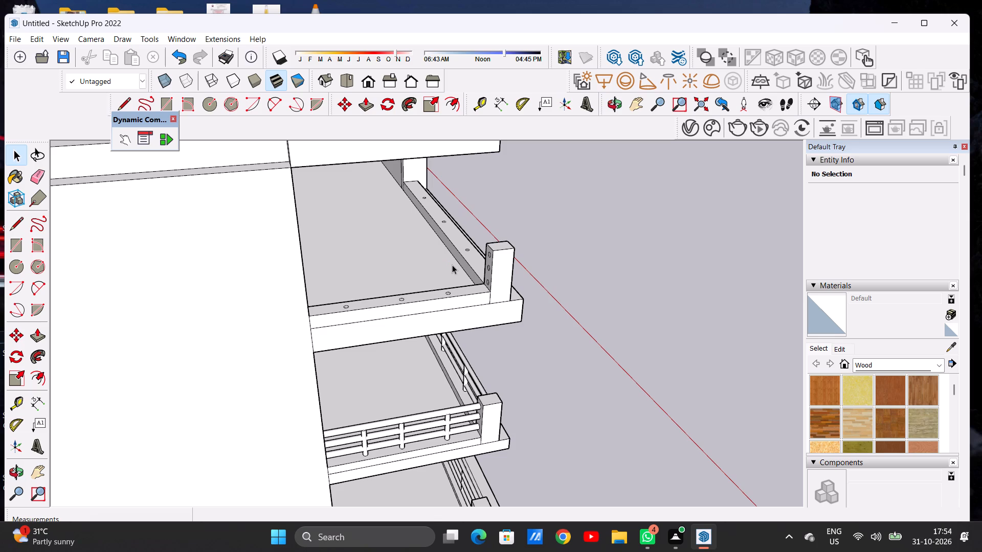
key("p")
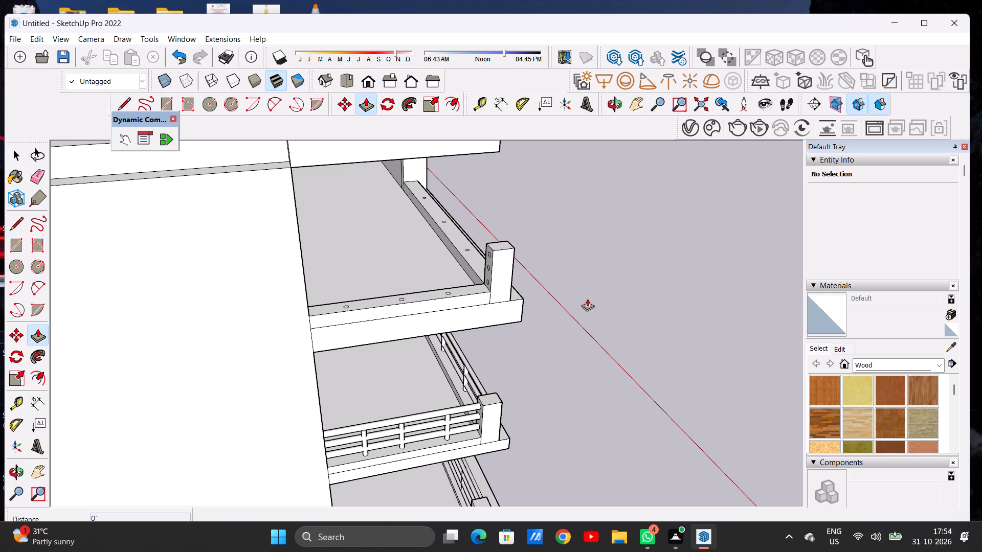
scroll(483, 288, "up", 5)
scroll(488, 278, "down", 2)
scroll(488, 278, "up", 13)
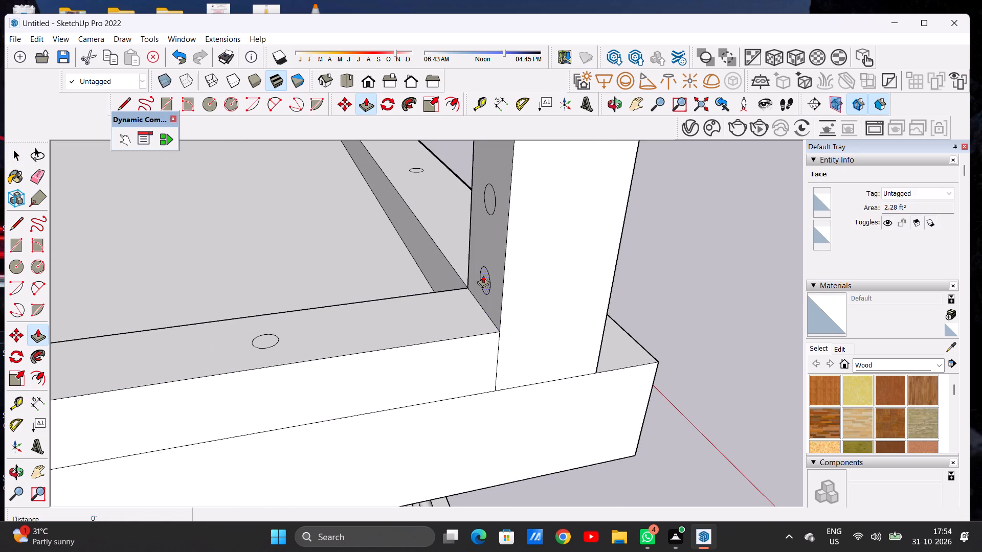
left_click(483, 275)
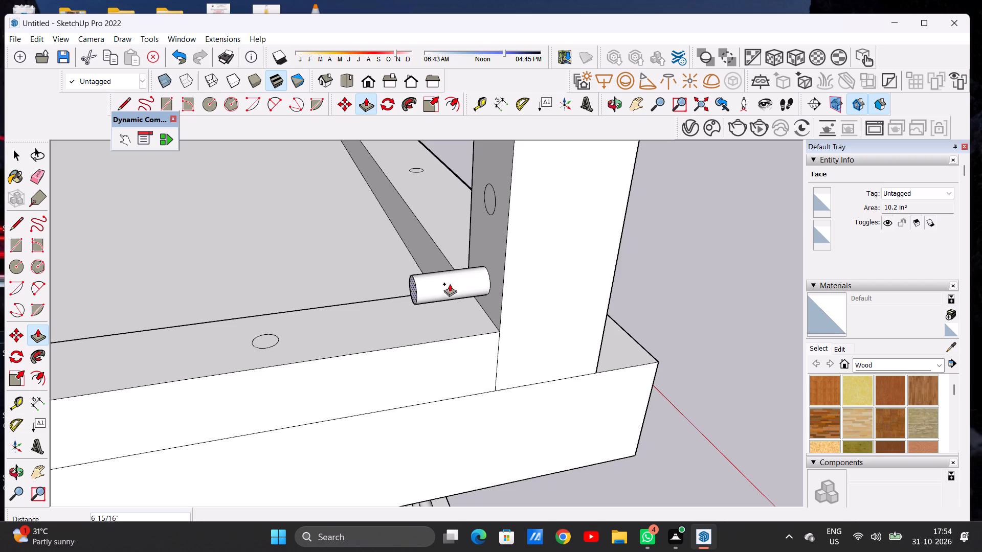
scroll(422, 284, "down", 14)
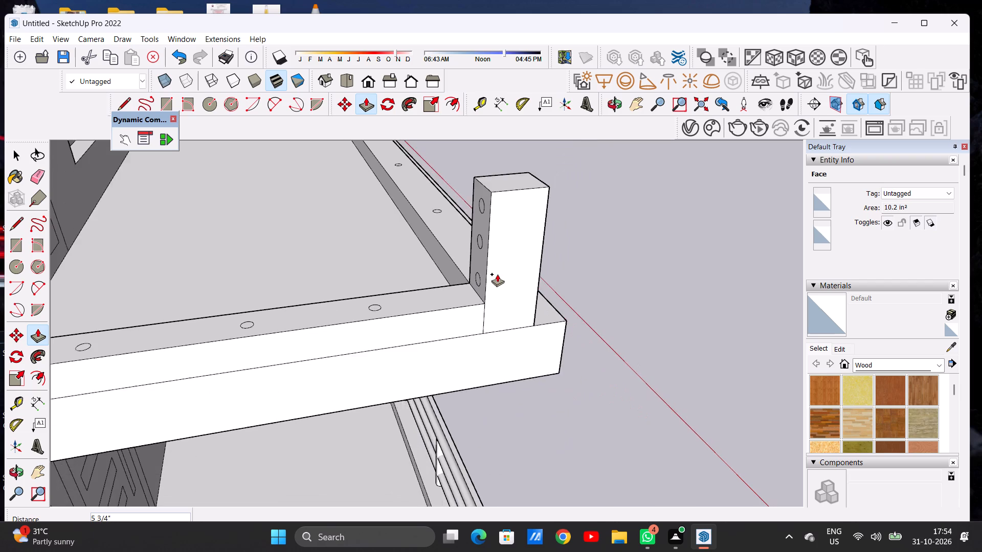
scroll(497, 274, "down", 10)
scroll(374, 275, "up", 6)
middle_click_drag(375, 292, 372, 291)
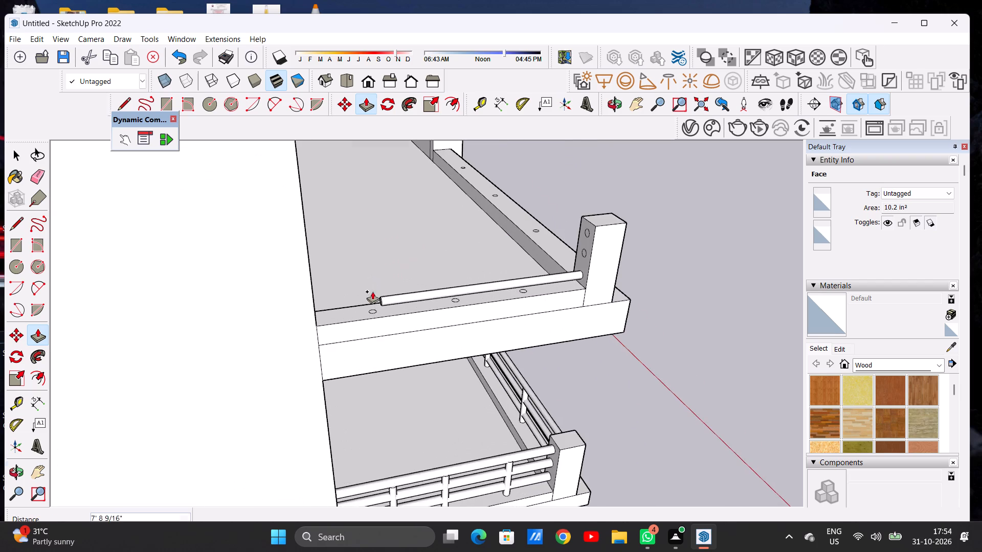
middle_click_drag(372, 291, 269, 240)
scroll(254, 202, "up", 8)
left_click(225, 215)
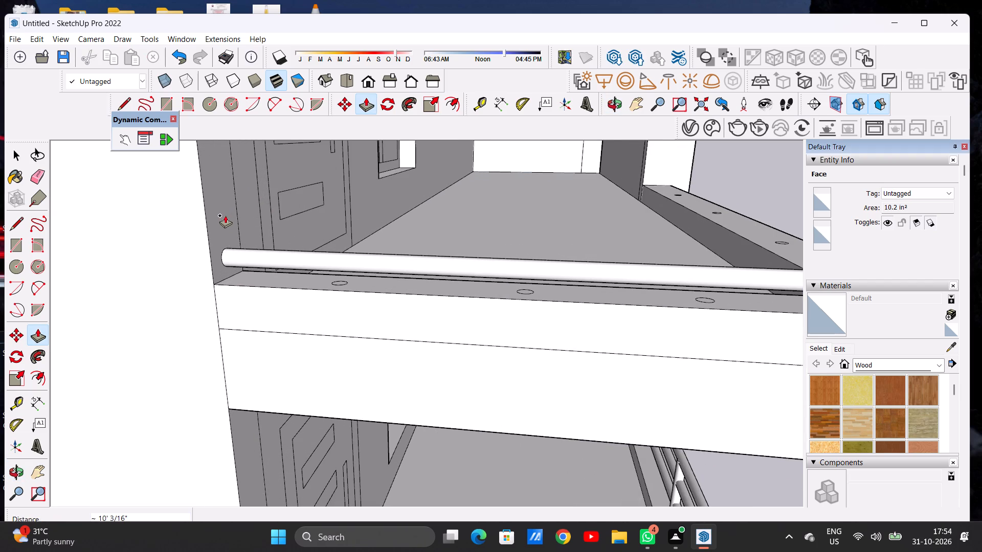
Push/Pull the post's middle circle about 10' 3/16" above the side parapet to the building wall as the middle bar.
scroll(449, 299, "down", 9)
scroll(475, 326, "up", 1)
scroll(482, 329, "down", 8)
middle_click_drag(604, 315, 668, 359)
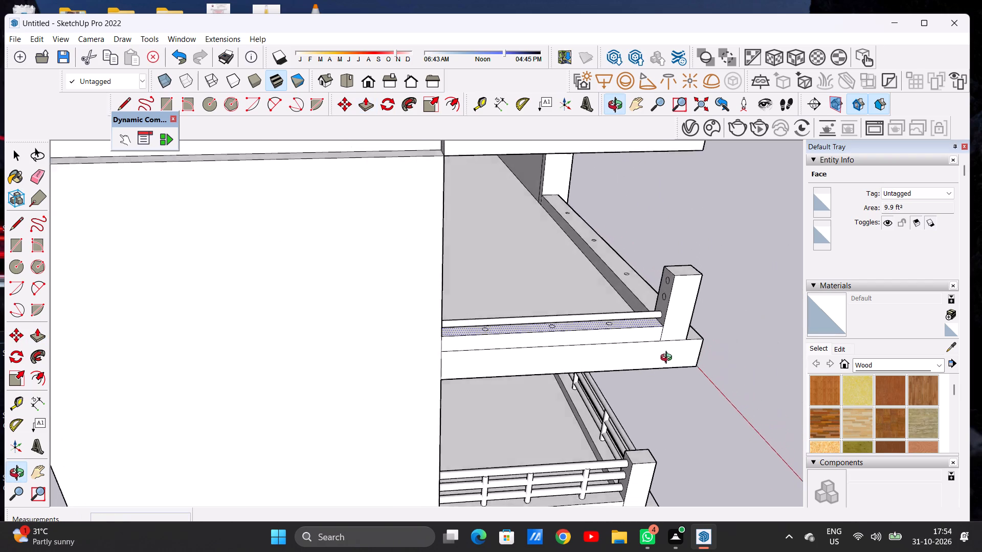
middle_click_drag(668, 359, 668, 360)
scroll(673, 311, "up", 19)
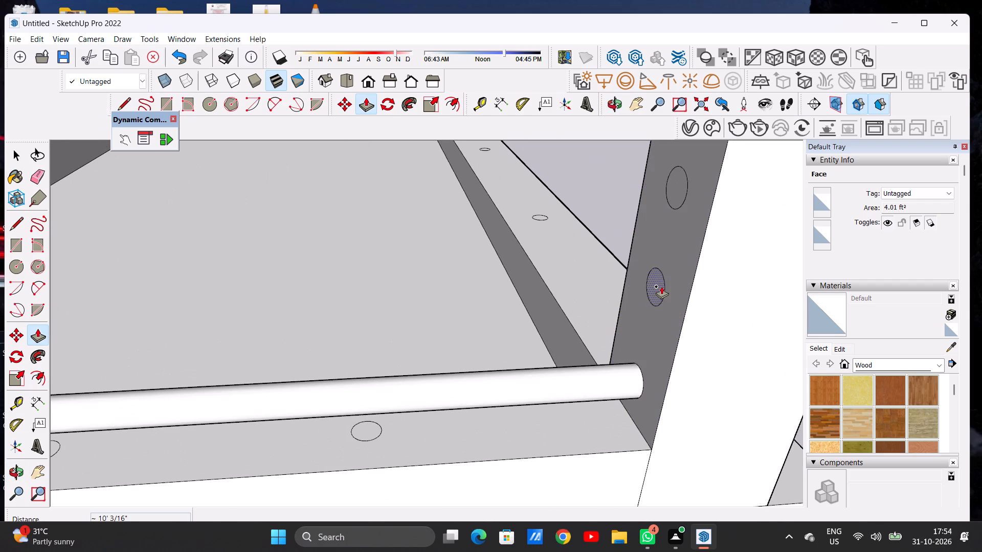
left_click(661, 286)
scroll(500, 286, "down", 2)
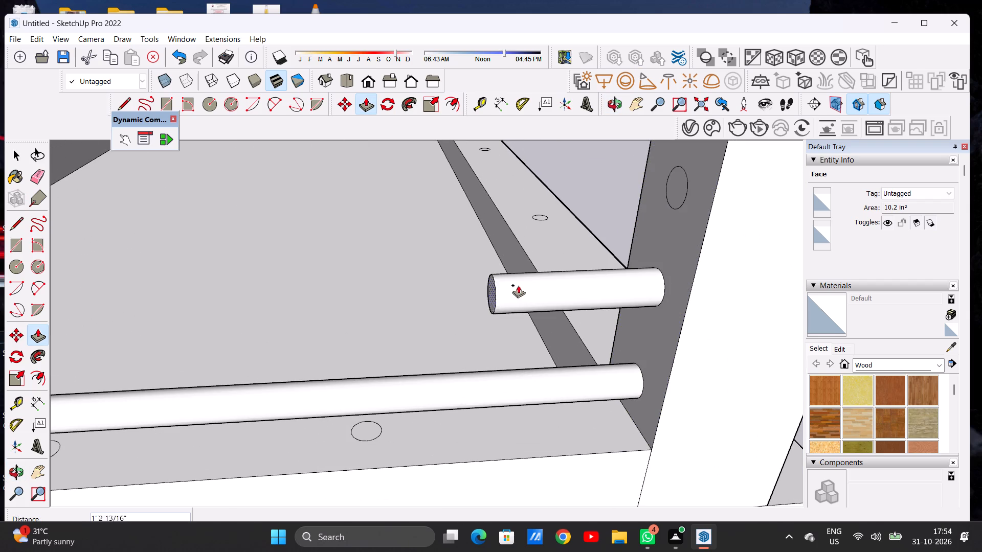
scroll(518, 285, "down", 20)
scroll(312, 270, "up", 8)
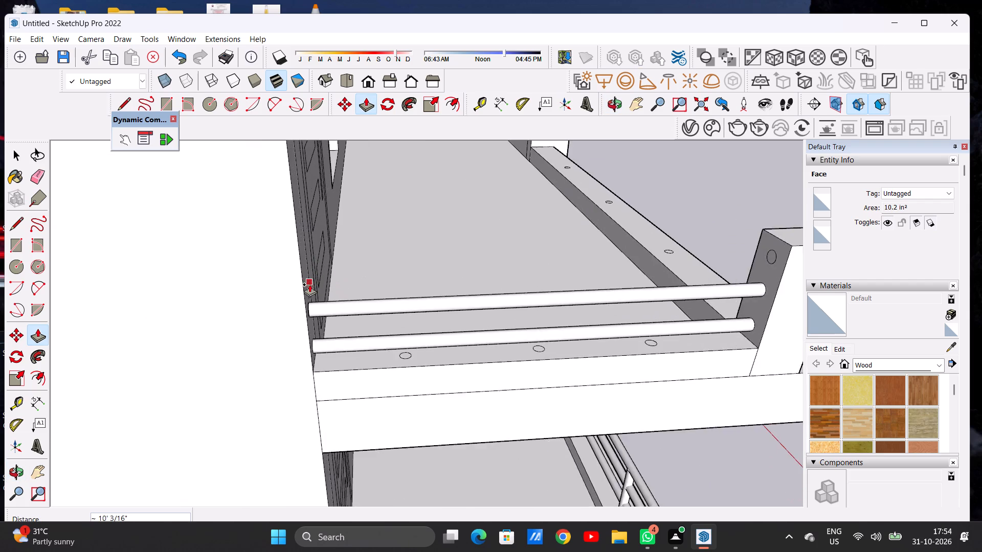
scroll(309, 284, "up", 5)
left_click(298, 280)
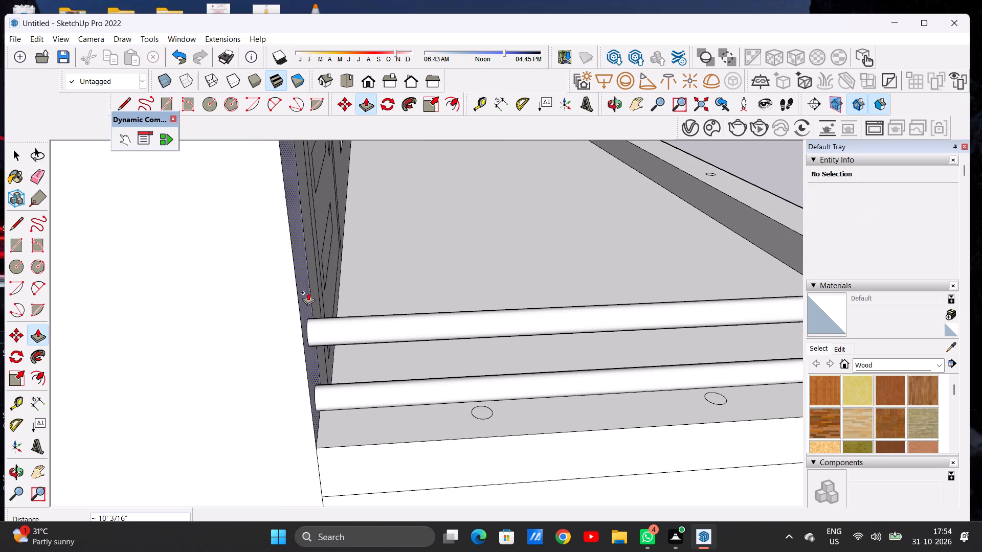
Push/Pull the post's top circle about 10' 3/16" above the side parapet to the building wall as the top bar.
scroll(330, 316, "down", 11)
scroll(705, 288, "up", 3)
scroll(705, 288, "down", 1)
scroll(705, 288, "up", 7)
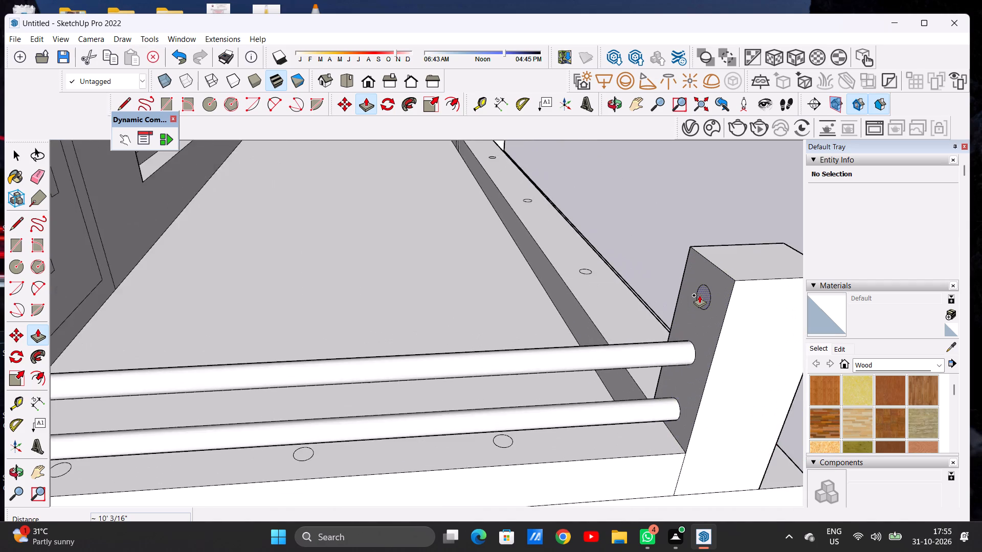
scroll(699, 295, "up", 2)
scroll(699, 295, "down", 1)
scroll(699, 295, "up", 5)
left_click(702, 292)
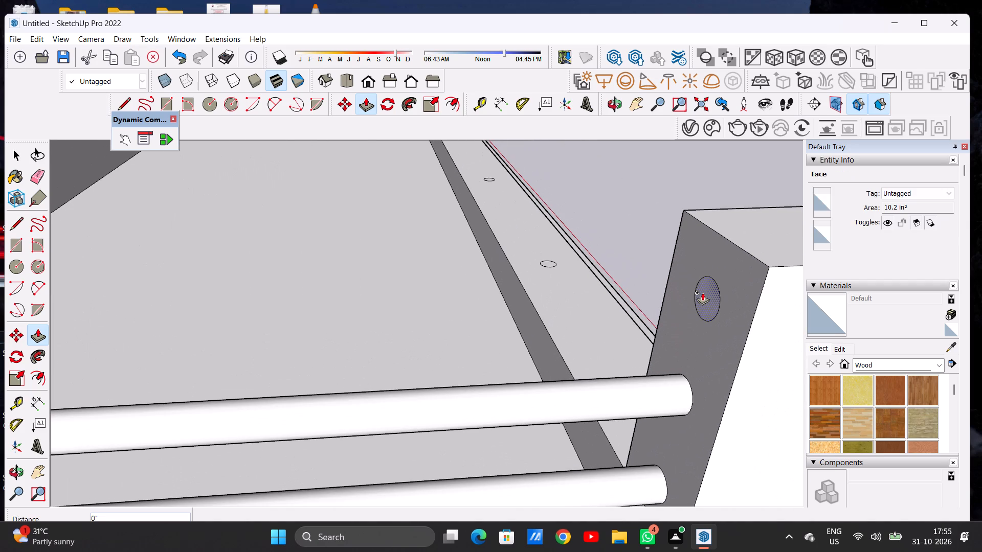
scroll(480, 313, "down", 15)
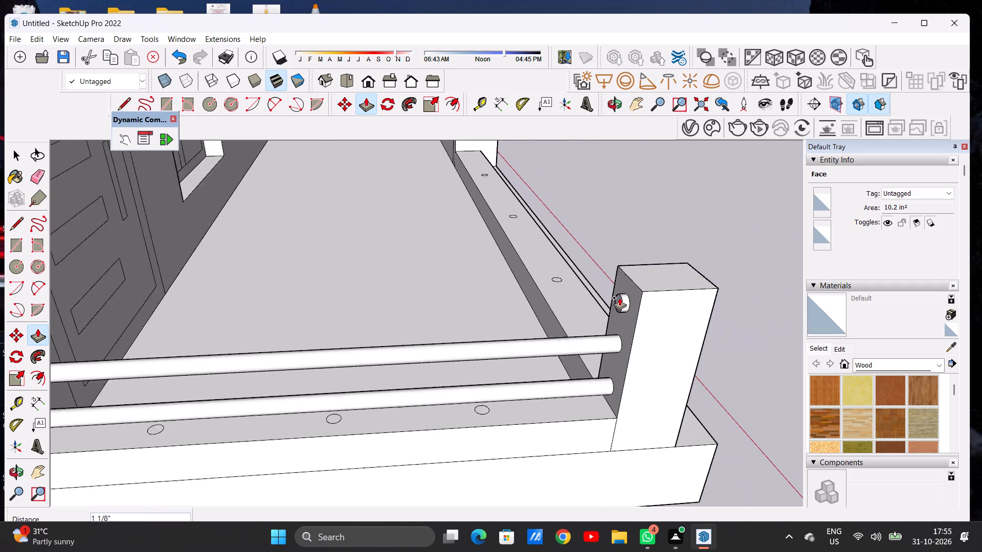
scroll(619, 297, "down", 9)
middle_click_drag(485, 303, 461, 285)
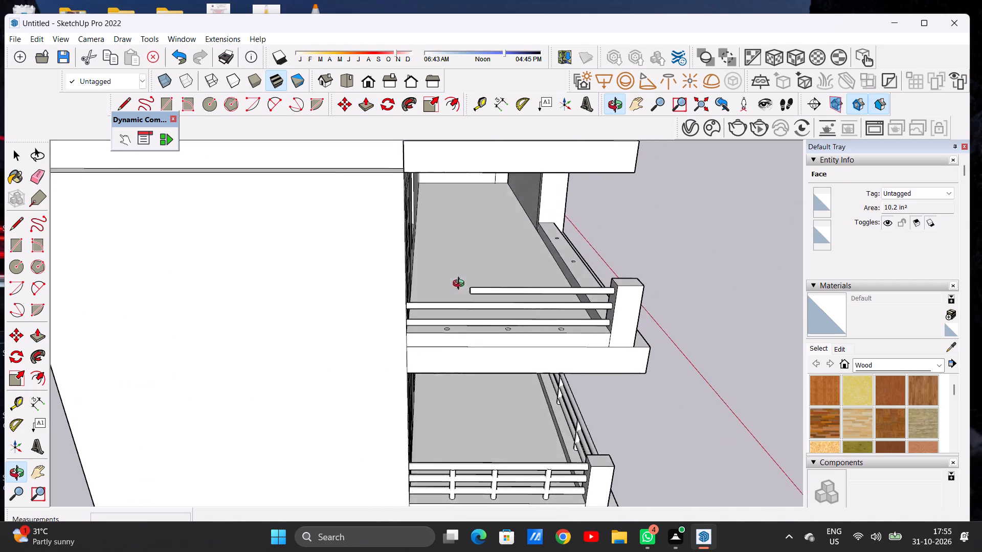
middle_click_drag(461, 285, 429, 269)
scroll(405, 264, "up", 5)
scroll(395, 269, "down", 1)
scroll(389, 270, "up", 1)
scroll(367, 267, "down", 1)
scroll(366, 266, "up", 4)
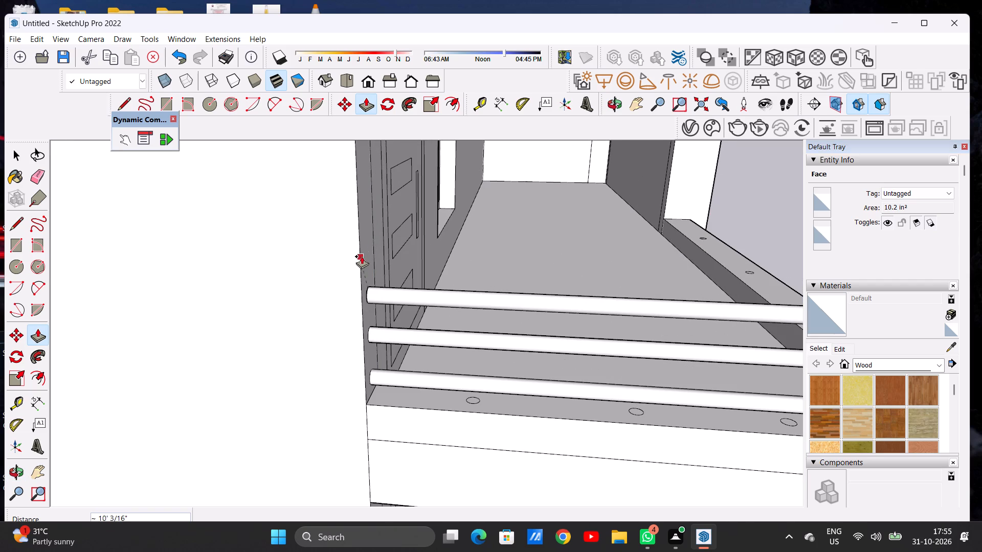
left_click(366, 251)
Push/Pull the side parapet circle nearest the corner post up about 2' 1/16" into the top bar as an upright.
scroll(401, 298, "down", 3)
scroll(405, 303, "up", 1)
scroll(405, 303, "down", 7)
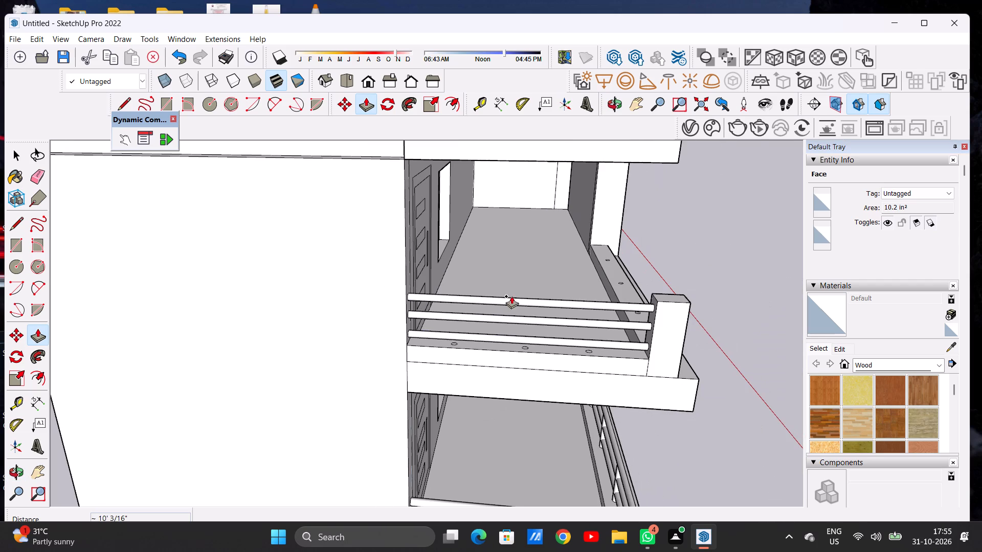
middle_click_drag(524, 318, 541, 383)
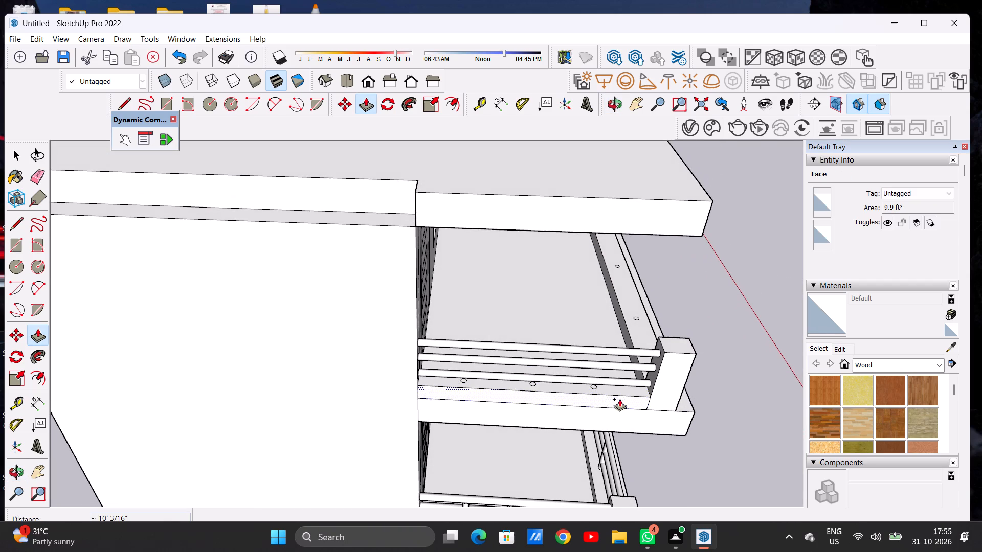
scroll(619, 396, "up", 20)
scroll(619, 396, "up", 5)
left_click(583, 382)
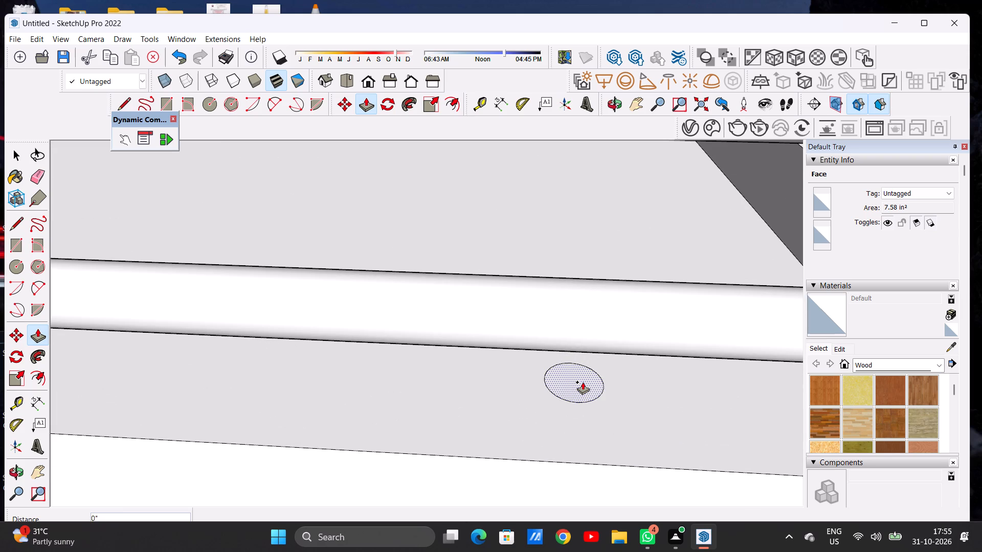
scroll(586, 293, "down", 20)
scroll(586, 293, "down", 3)
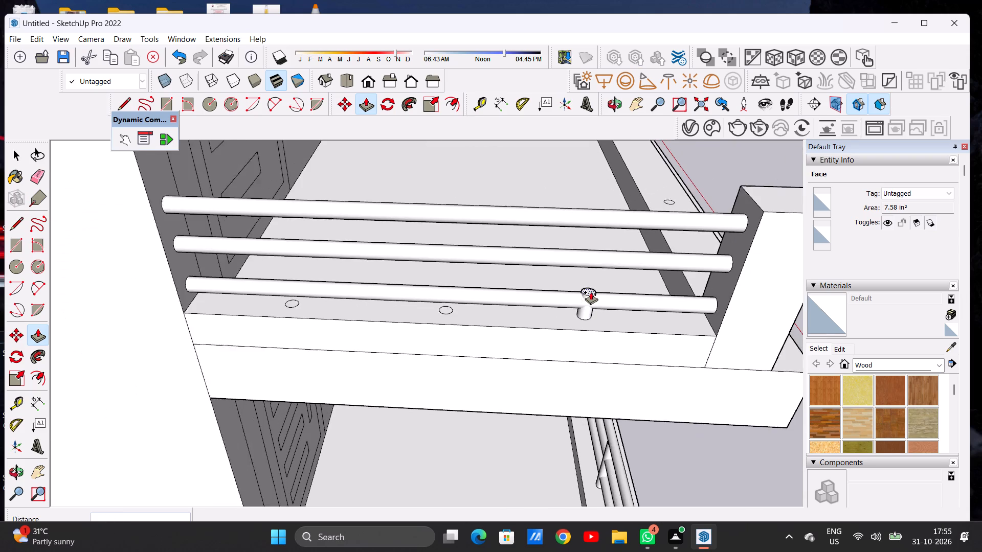
scroll(596, 236, "up", 4)
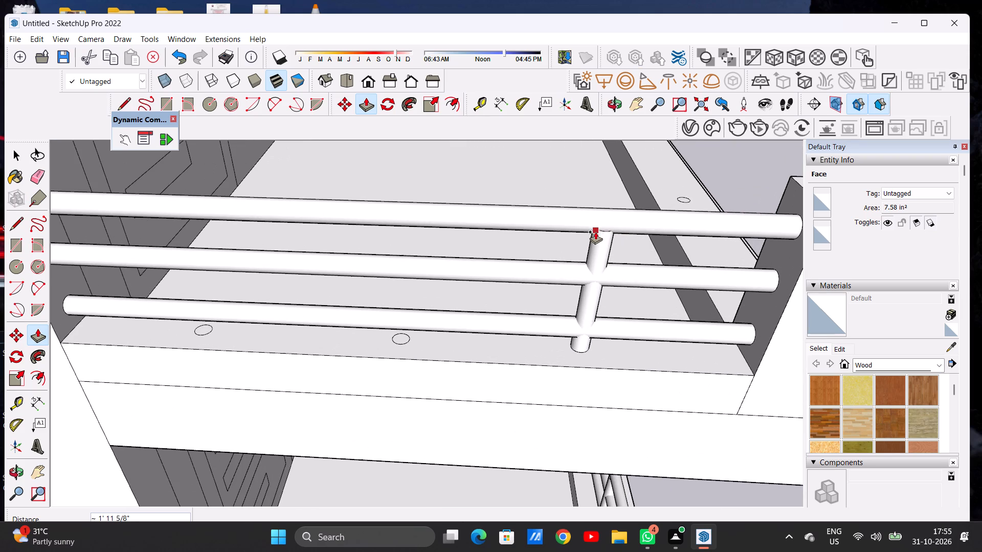
left_click(596, 230)
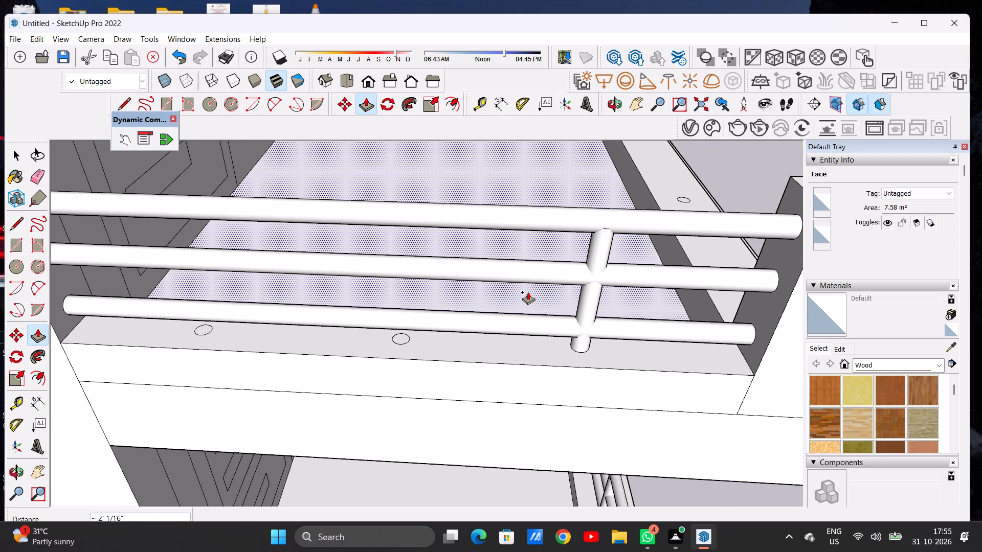
Push/Pull the side parapet's middle circle up about 2' 1 5/16" into the top bar as the second upright.
scroll(400, 333, "up", 4)
scroll(405, 337, "down", 1)
scroll(405, 337, "up", 4)
left_click(404, 337)
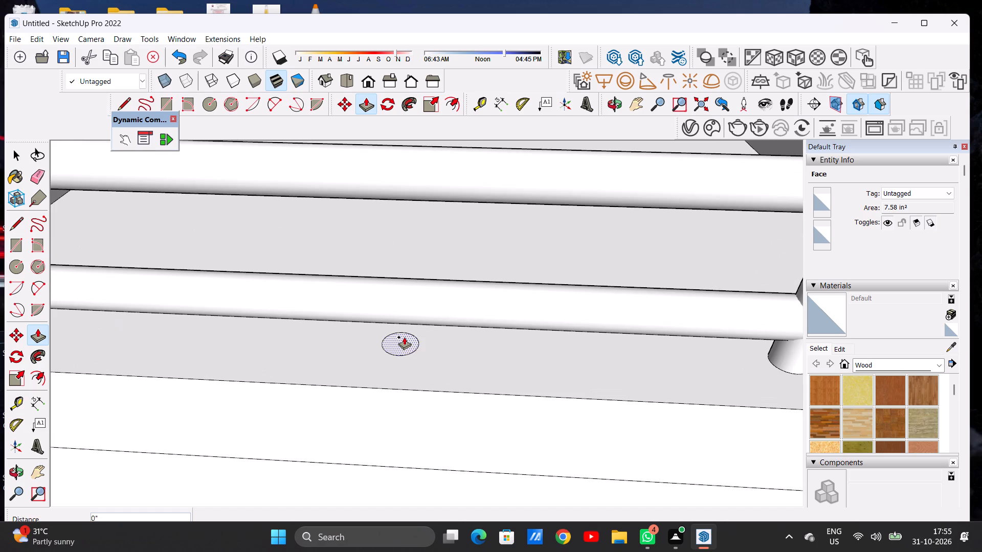
scroll(427, 284, "down", 18)
scroll(422, 248, "up", 1)
scroll(422, 248, "down", 1)
scroll(422, 248, "up", 3)
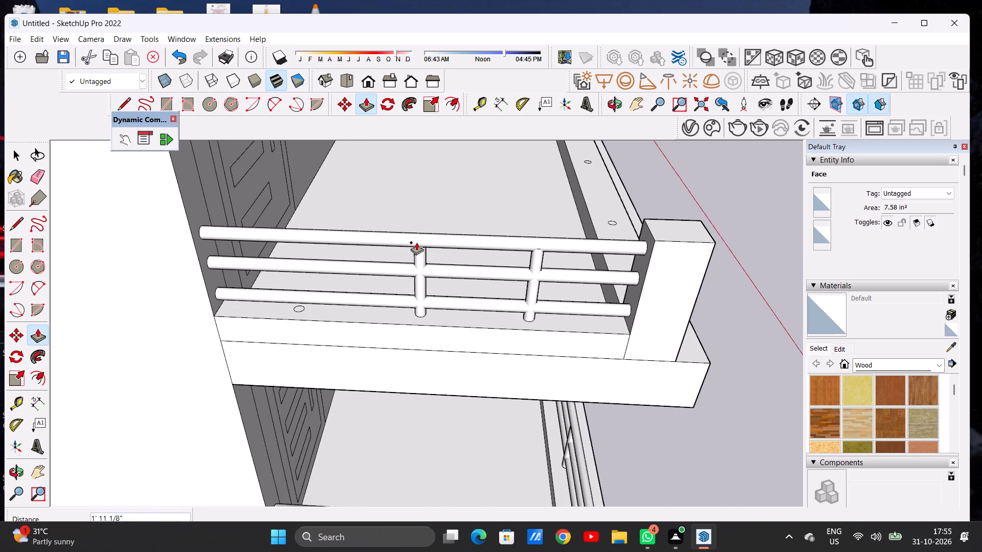
left_click(421, 236)
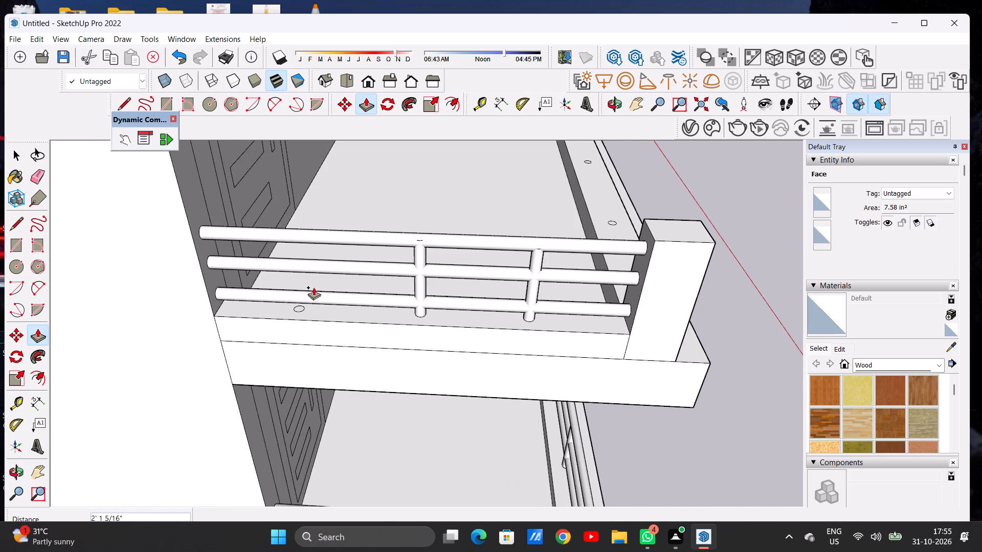
Push/Pull the side parapet circle nearest the building wall up into the top bar as the third upright.
scroll(295, 316, "up", 12)
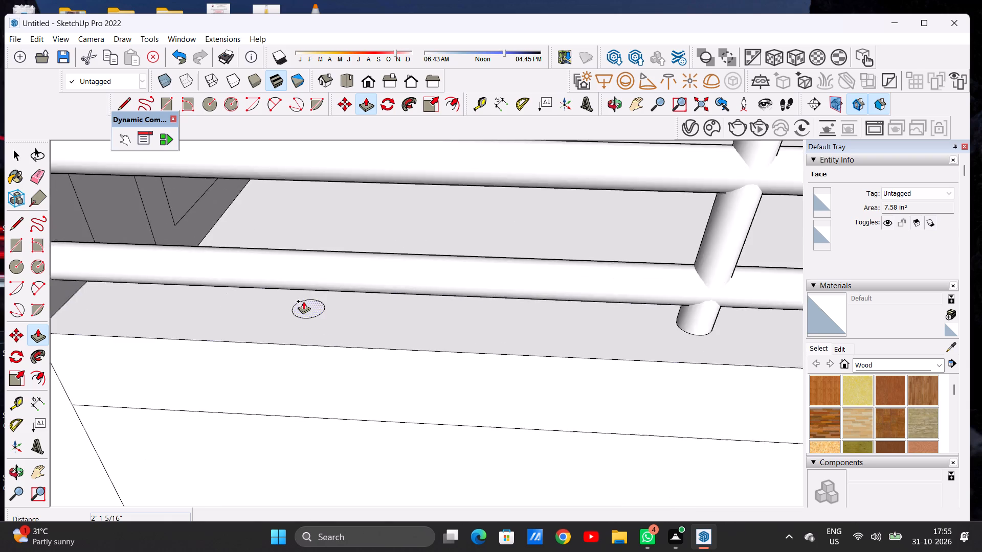
scroll(303, 301, "up", 5)
left_click(307, 303)
scroll(322, 252, "down", 6)
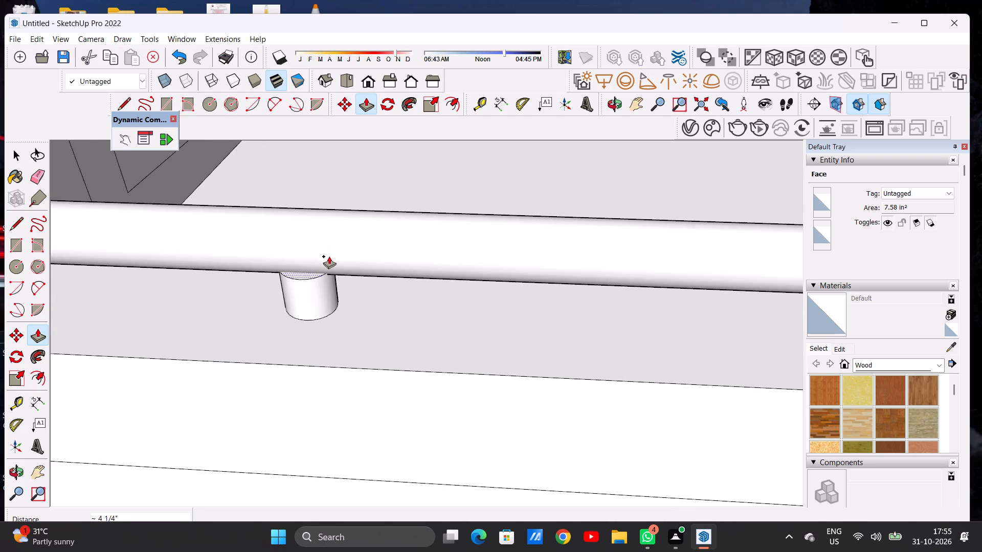
scroll(329, 256, "down", 20)
scroll(329, 256, "down", 3)
scroll(320, 213, "up", 2)
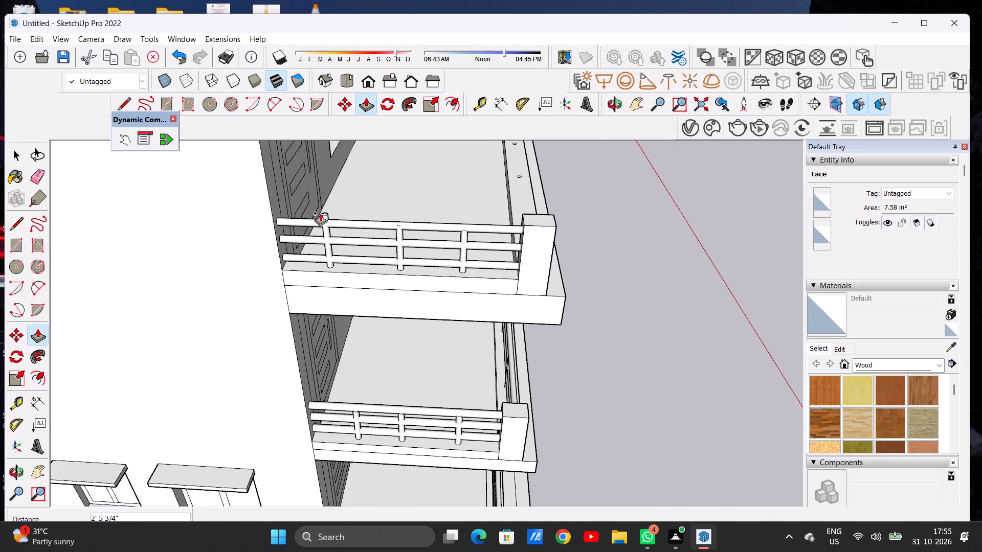
scroll(320, 213, "up", 6)
scroll(327, 235, "down", 1)
scroll(327, 235, "up", 5)
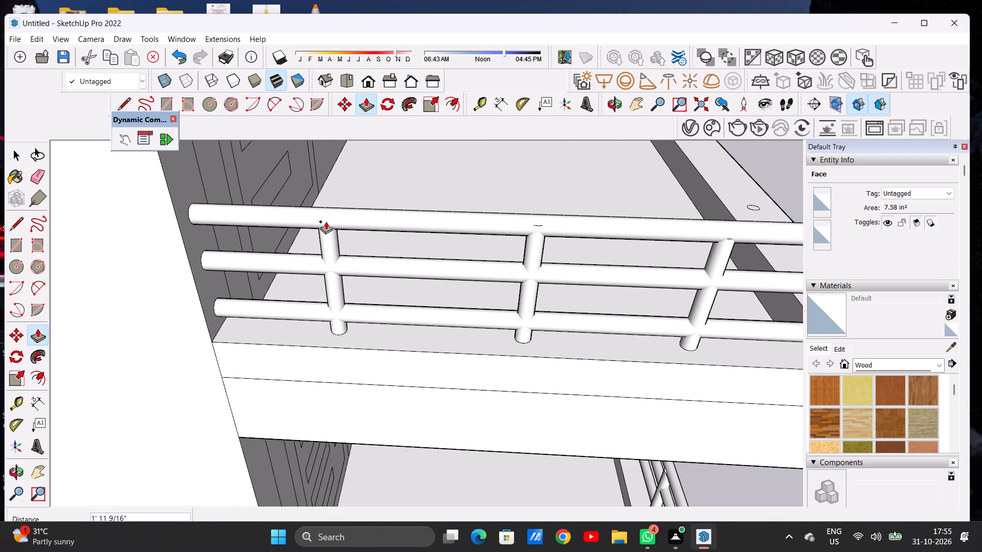
left_click(326, 221)
key("space")
Examine the terrace's side railing and its front parapet against the railings of the balconies below.
middle_click_drag(338, 268, 342, 237)
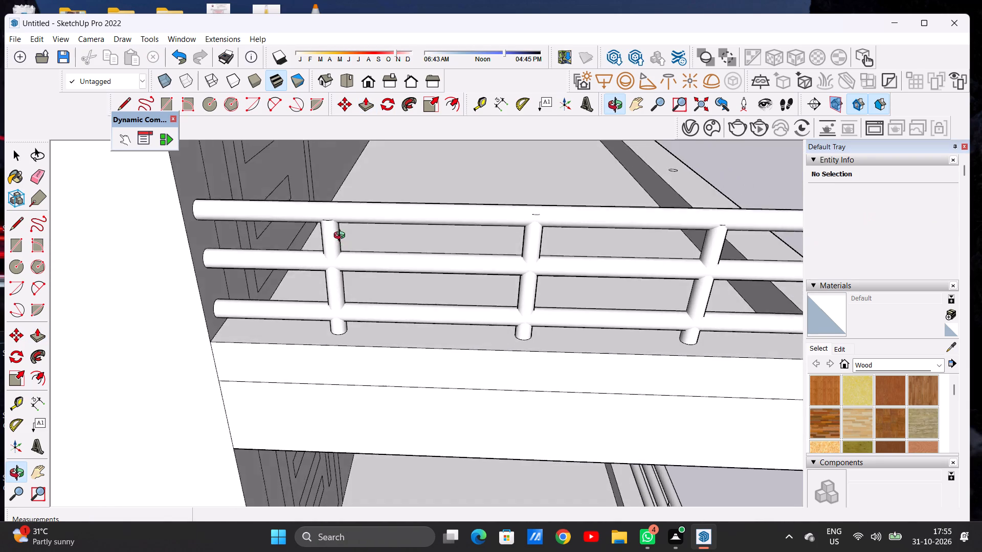
middle_click_drag(342, 237, 315, 258)
scroll(371, 288, "down", 16)
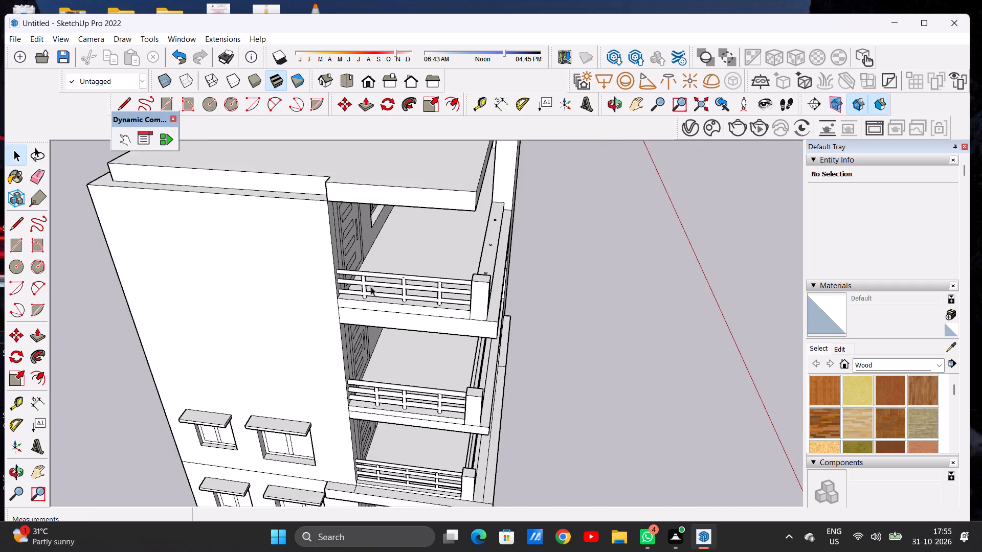
scroll(371, 287, "down", 4)
middle_click_drag(483, 283, 288, 271)
scroll(341, 283, "down", 13)
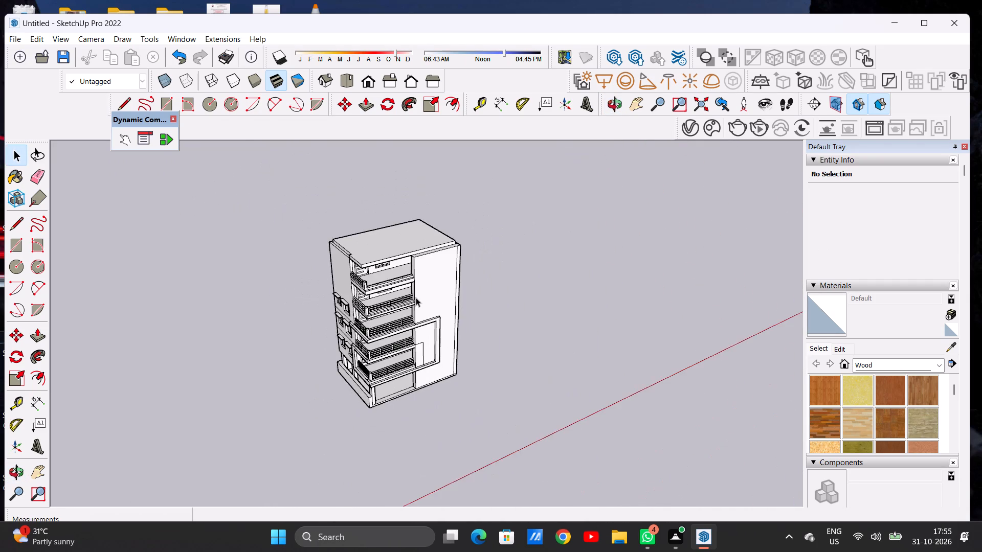
middle_click_drag(399, 303, 186, 236)
scroll(404, 255, "up", 13)
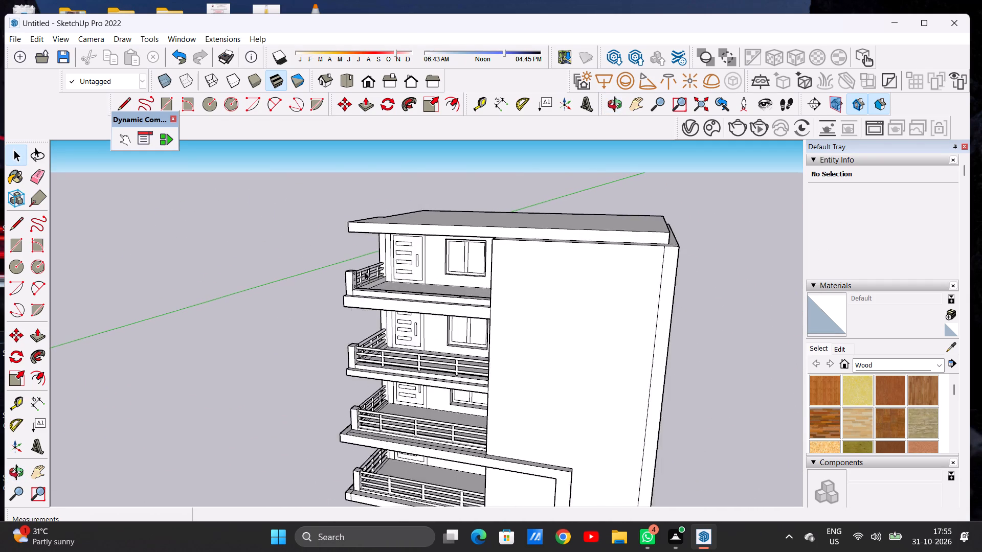
scroll(365, 272, "up", 4)
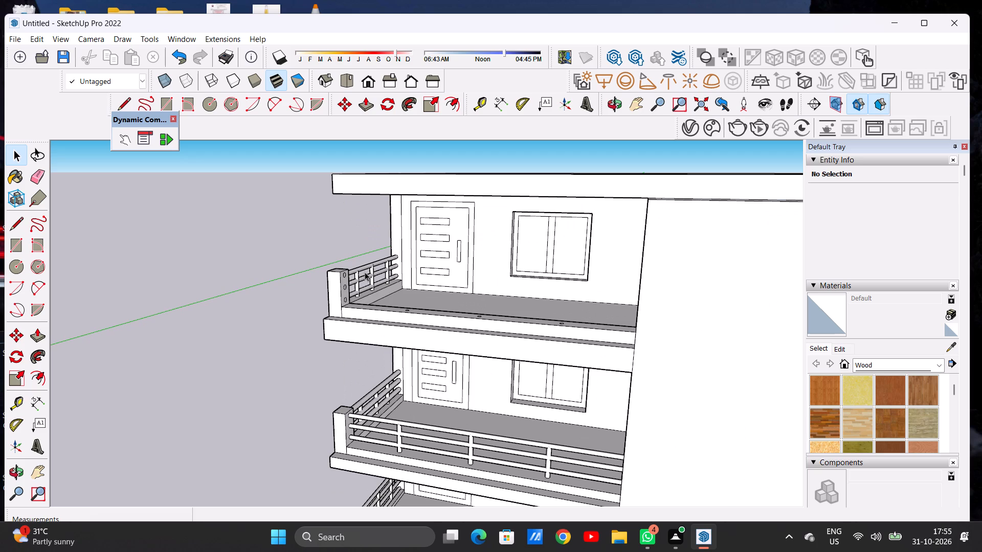
Push/Pull the top circle on the corner post's front-parapet side about 19' 7" to the terrace's far end wall as the top bar.
scroll(408, 301, "down", 4)
scroll(445, 319, "down", 2)
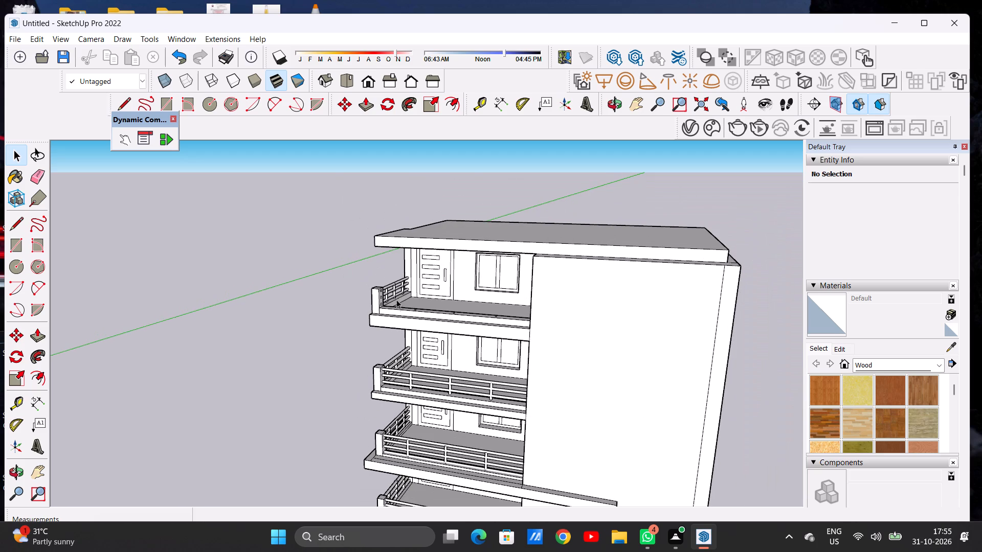
scroll(383, 284, "up", 8)
scroll(391, 310, "down", 5)
middle_click_drag(402, 345, 390, 345)
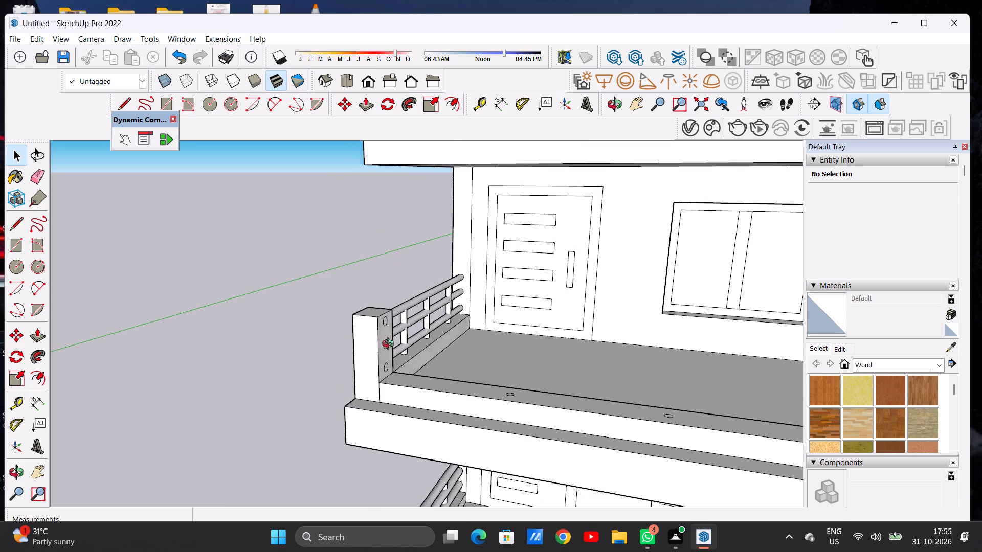
middle_click_drag(390, 345, 361, 351)
key("p")
scroll(373, 320, "up", 5)
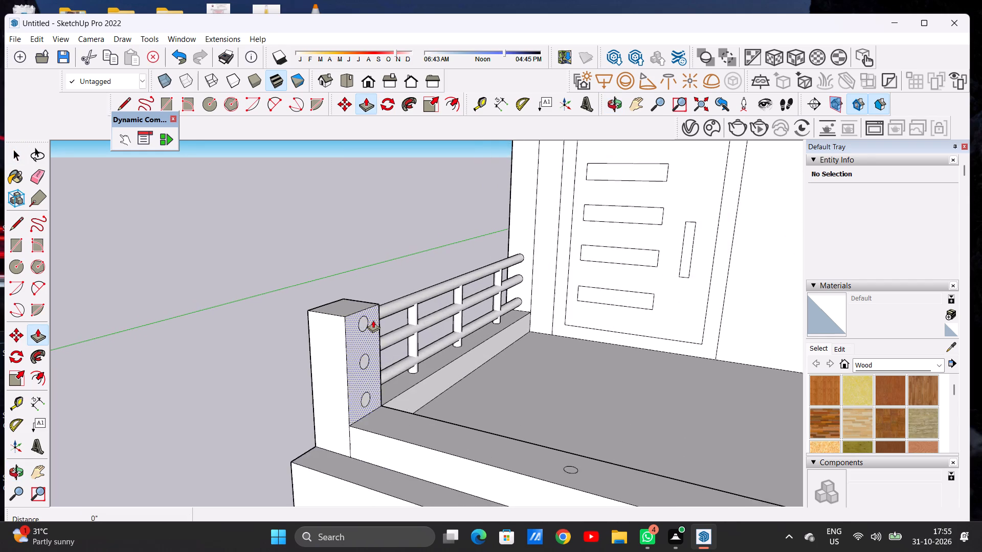
scroll(373, 320, "up", 3)
scroll(370, 321, "down", 2)
scroll(370, 321, "up", 2)
left_click(360, 317)
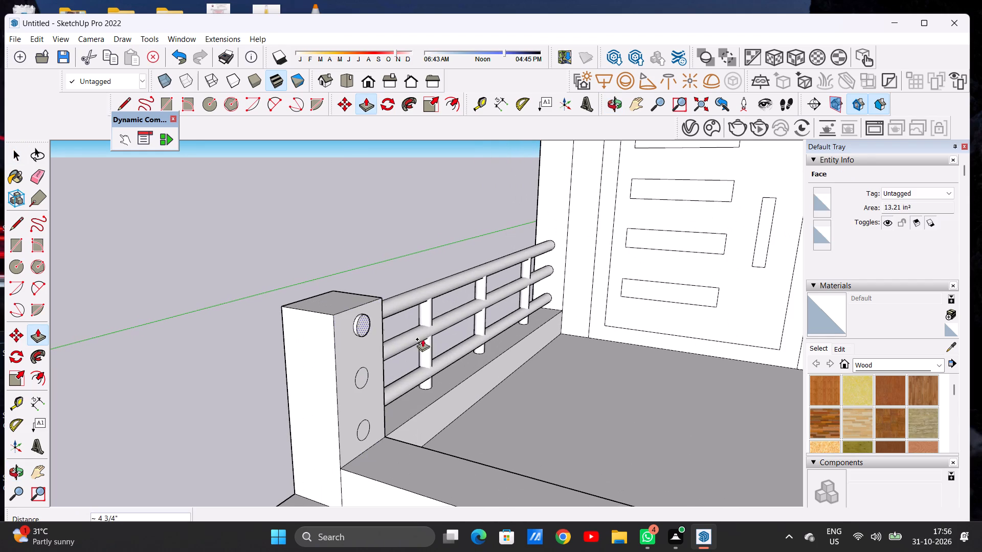
scroll(457, 336, "down", 20)
scroll(457, 336, "down", 5)
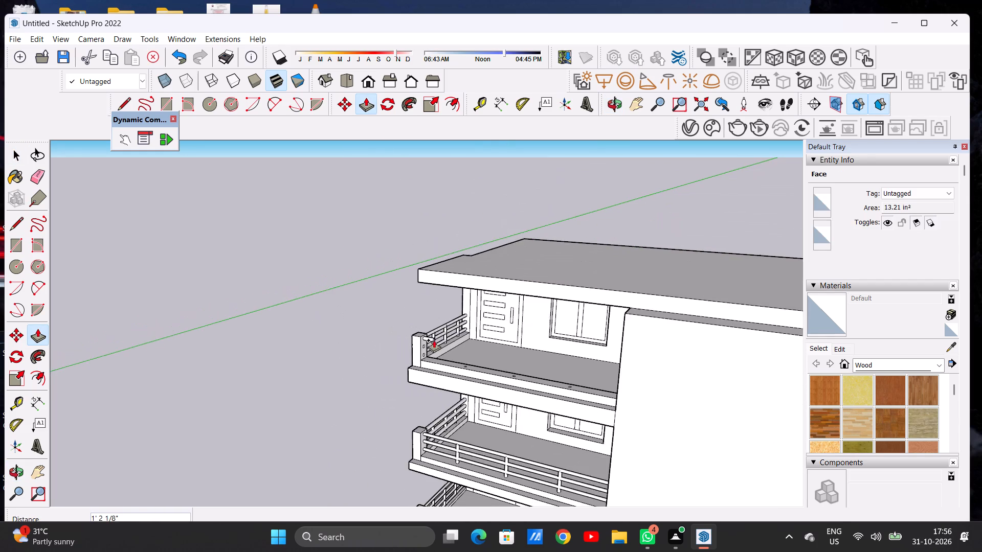
scroll(434, 340, "down", 1)
middle_click_drag(524, 357, 634, 359)
scroll(602, 343, "up", 2)
scroll(602, 343, "down", 1)
scroll(602, 343, "up", 2)
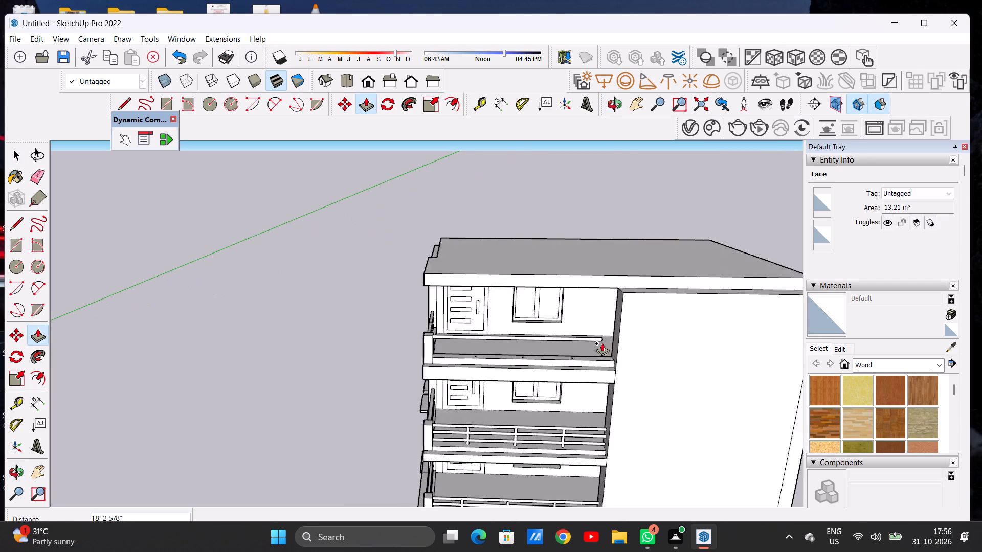
middle_click_drag(593, 337, 620, 333)
scroll(624, 326, "up", 20)
scroll(624, 326, "up", 1)
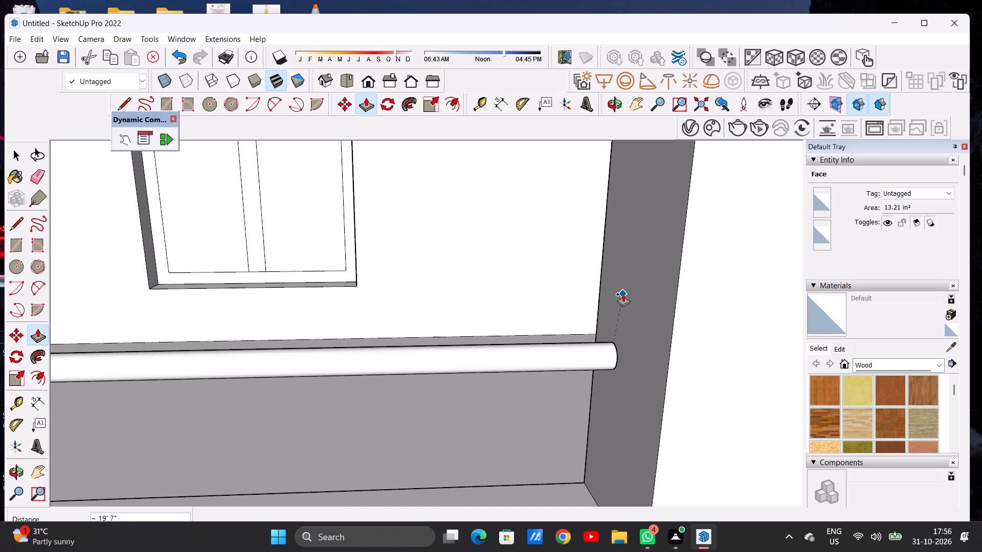
left_click(623, 293)
Push/Pull the corner post's bottom circle about 19' 7" along the front parapet to the far end wall as the bottom bar.
scroll(596, 339, "down", 19)
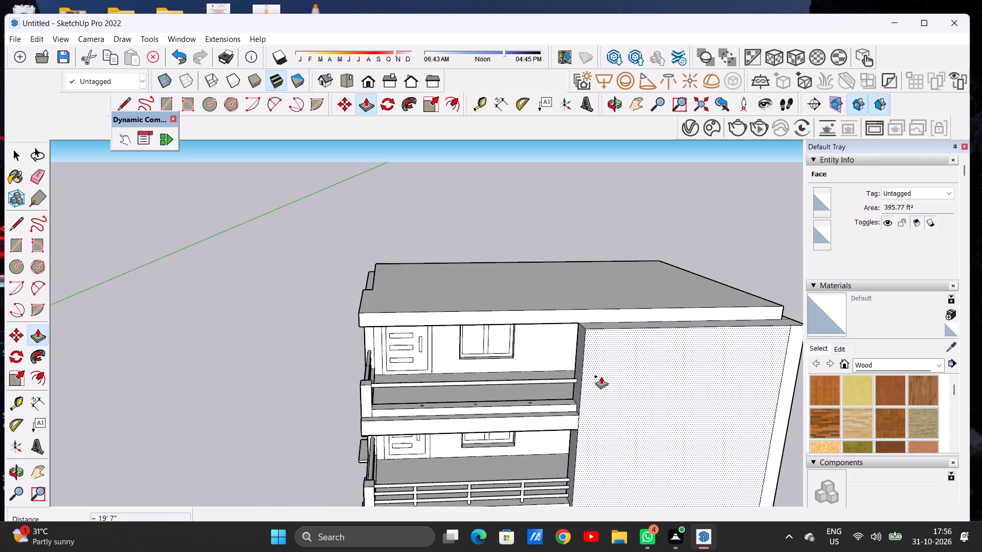
middle_click_drag(502, 384, 328, 381)
scroll(349, 383, "up", 12)
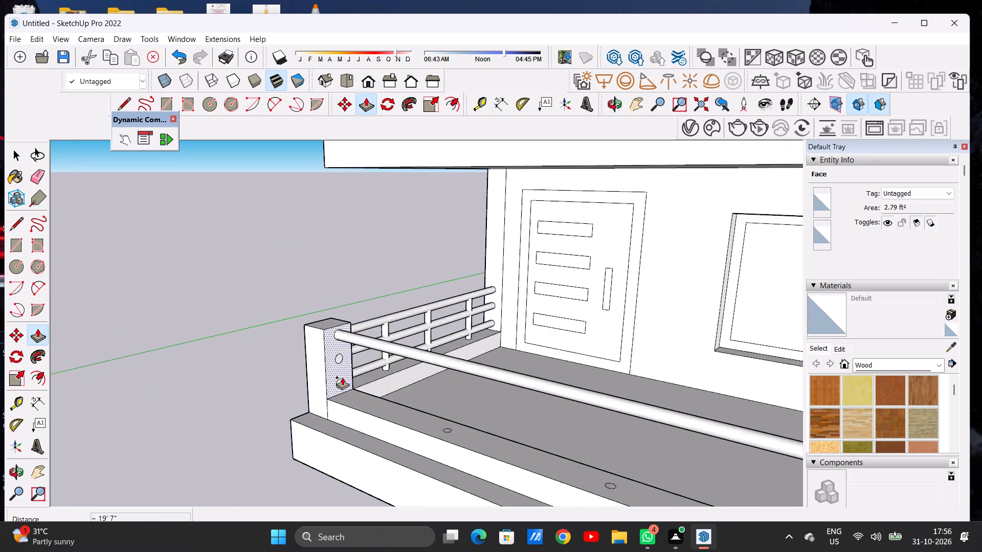
scroll(342, 377, "up", 4)
scroll(340, 379, "down", 1)
scroll(340, 379, "up", 3)
scroll(345, 391, "down", 1)
scroll(345, 391, "up", 5)
left_click(337, 380)
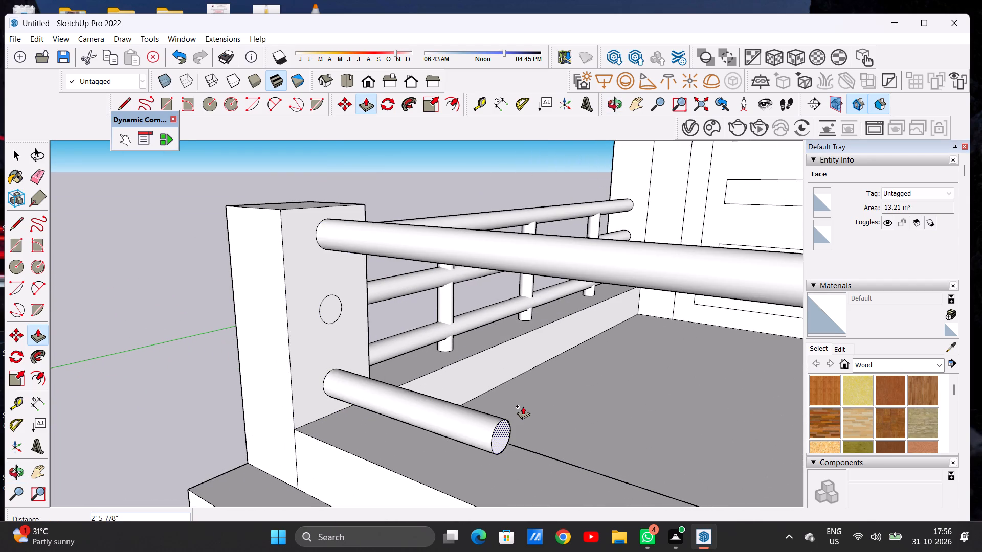
scroll(522, 408, "down", 20)
scroll(522, 408, "down", 7)
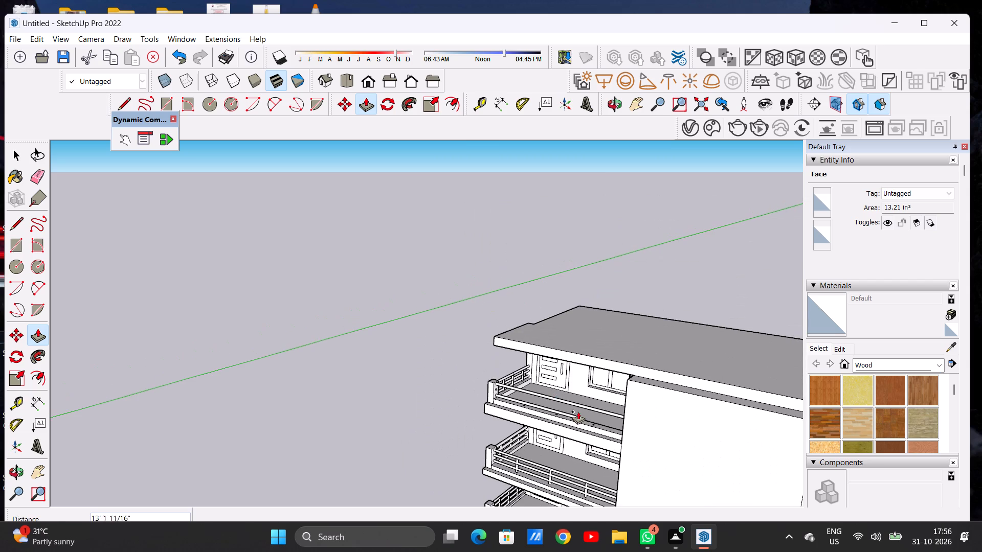
middle_click_drag(595, 412, 678, 403)
scroll(627, 394, "up", 5)
scroll(627, 394, "down", 1)
scroll(627, 394, "up", 1)
middle_click_drag(593, 387, 708, 359)
scroll(661, 359, "up", 3)
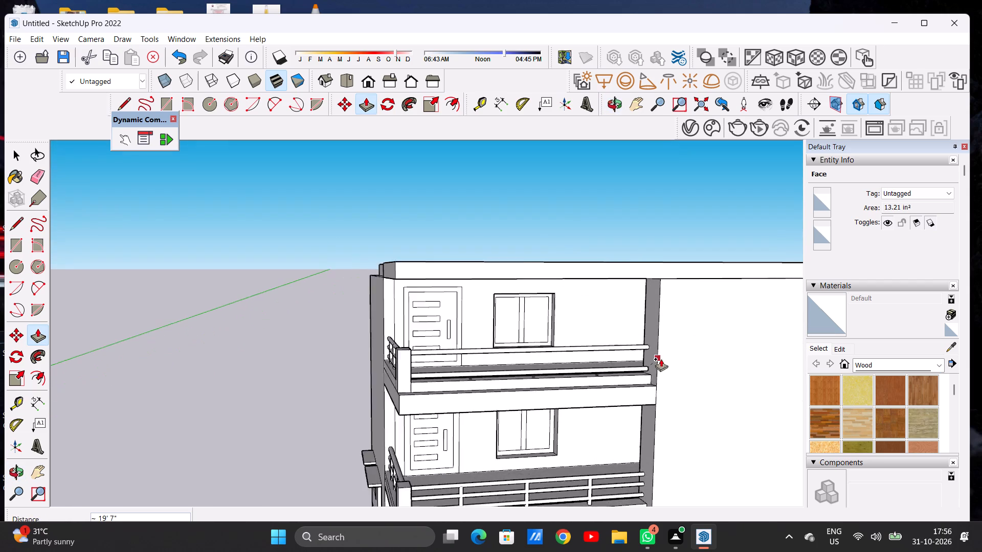
scroll(661, 359, "up", 9)
scroll(649, 358, "down", 1)
scroll(649, 358, "up", 10)
left_click(632, 340)
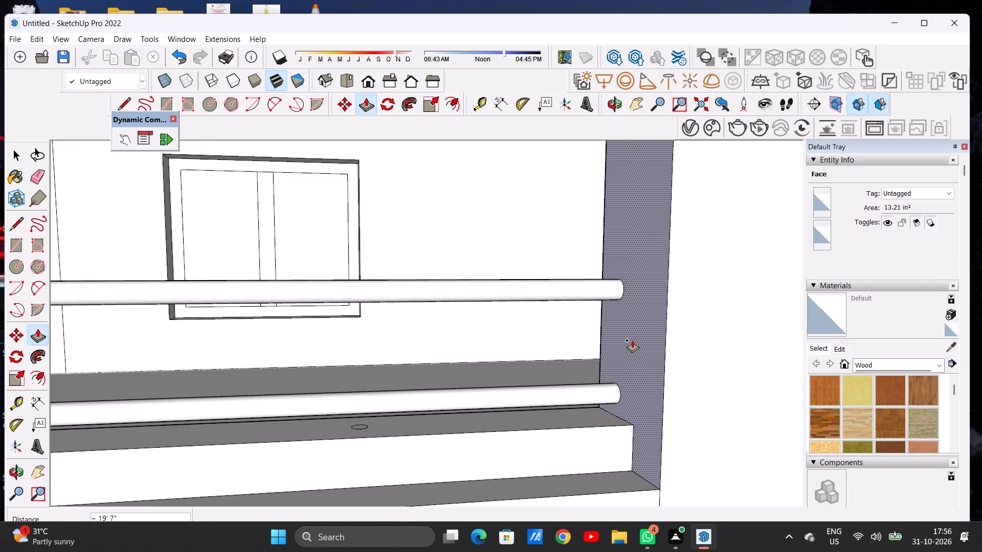
Push/Pull the corner post's middle circle about 19' 7" along the front parapet to the far end wall as the middle bar.
scroll(632, 375, "down", 20)
middle_click_drag(493, 367, 327, 354)
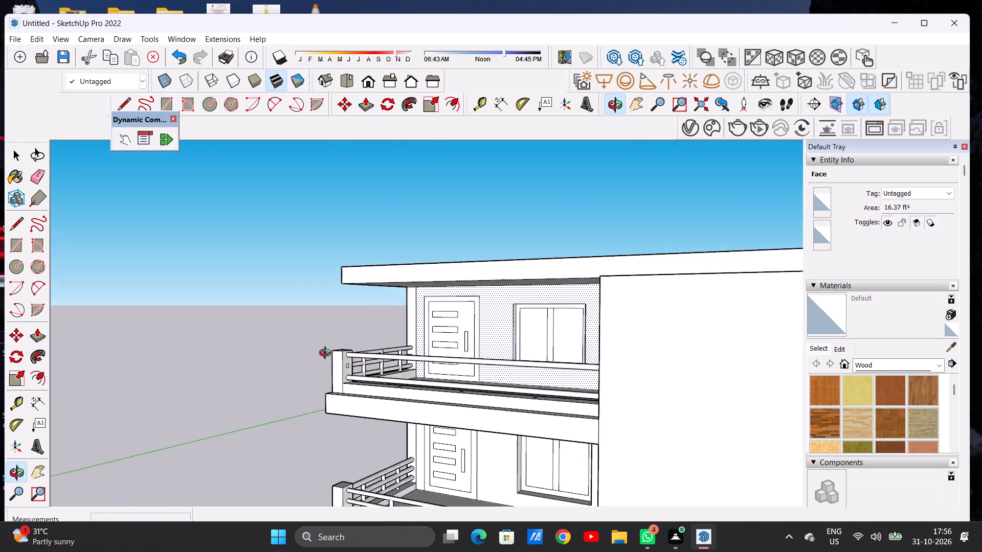
middle_click_drag(327, 354, 320, 361)
scroll(353, 363, "up", 3)
scroll(353, 363, "down", 1)
scroll(353, 363, "up", 1)
scroll(353, 363, "down", 1)
scroll(345, 365, "up", 14)
scroll(337, 369, "down", 2)
scroll(337, 369, "up", 1)
left_click(337, 369)
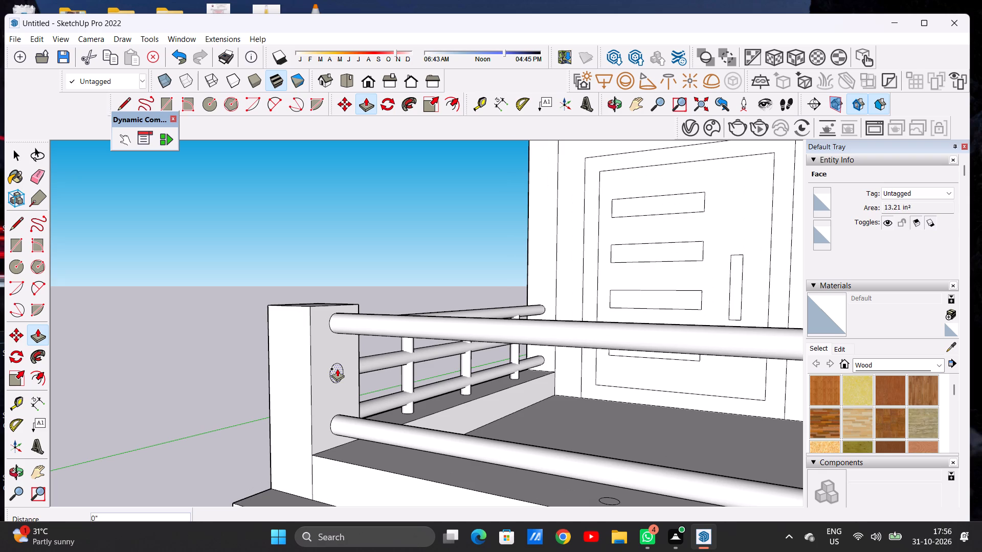
scroll(509, 377, "down", 15)
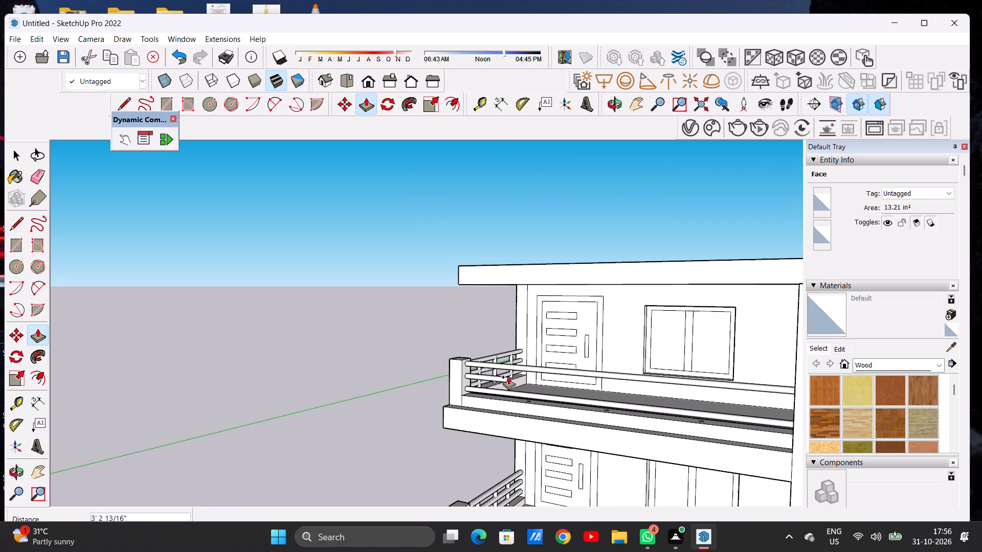
scroll(610, 391, "down", 4)
scroll(658, 394, "down", 1)
scroll(658, 394, "up", 5)
middle_click_drag(658, 394, 661, 394)
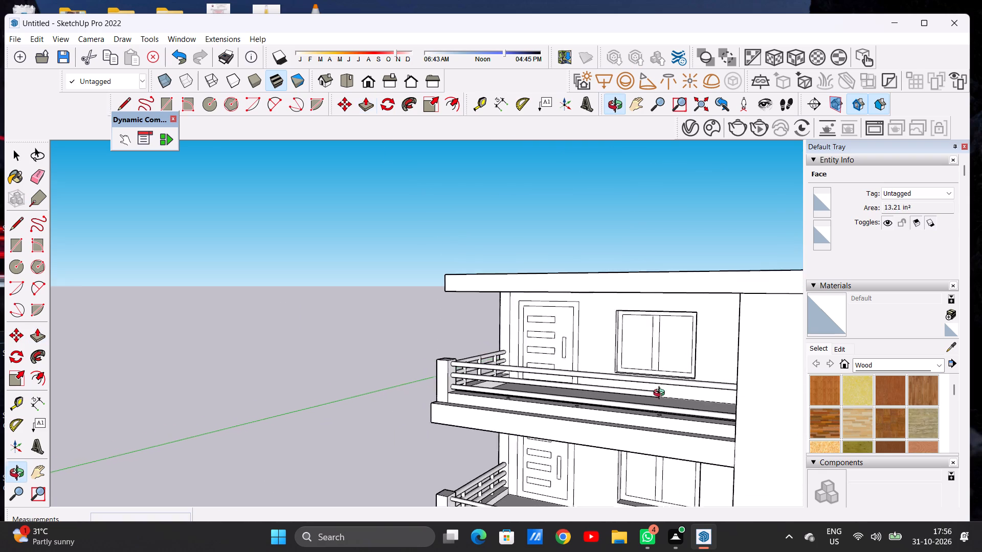
middle_click_drag(661, 394, 757, 395)
scroll(731, 384, "up", 6)
middle_click_drag(704, 383, 761, 384)
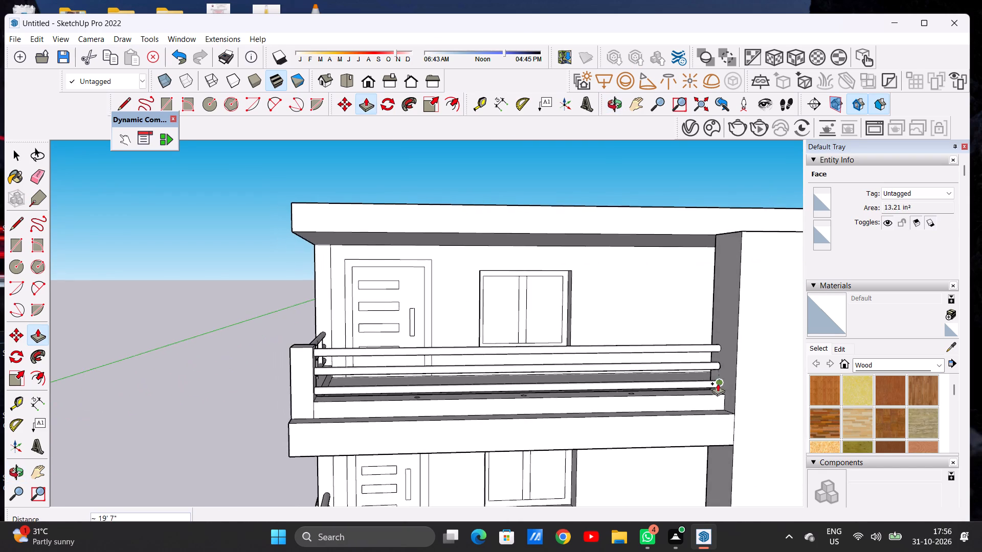
scroll(718, 372, "up", 12)
left_click(729, 331)
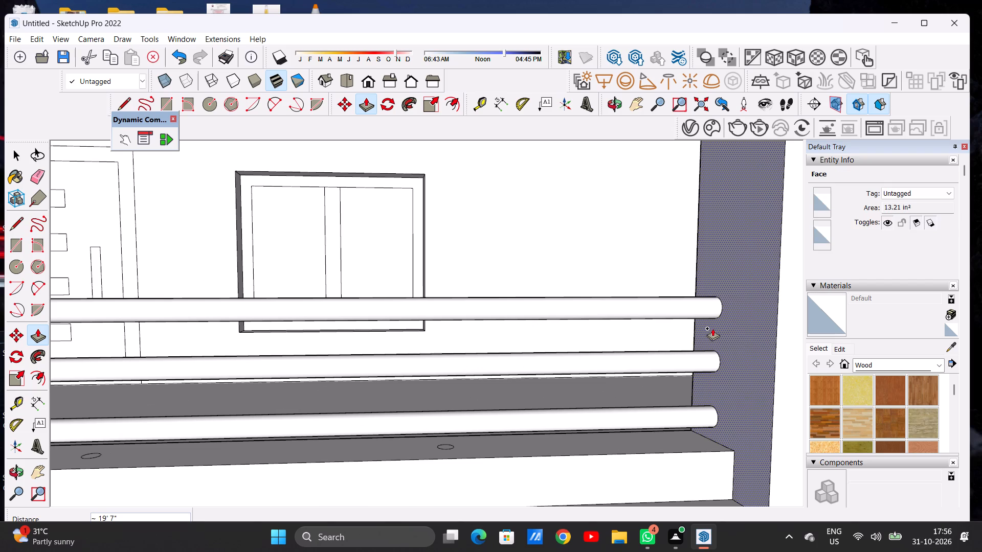
Push/Pull the front parapet circle nearest the far end wall up about 2' 1 7/16" into the top bar as an upright.
scroll(712, 328, "down", 14)
middle_click_drag(629, 350, 603, 429)
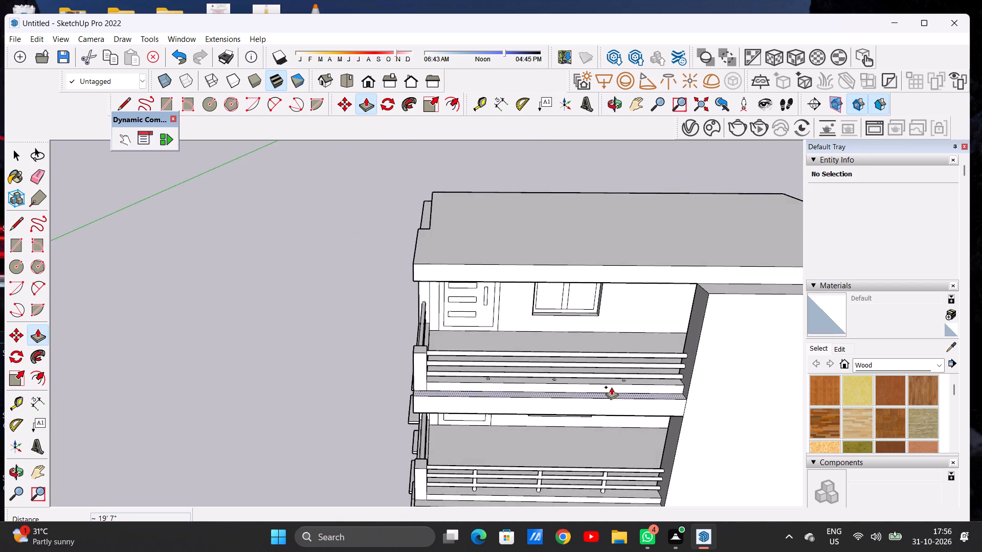
scroll(613, 387, "up", 7)
scroll(630, 375, "down", 1)
scroll(628, 374, "up", 18)
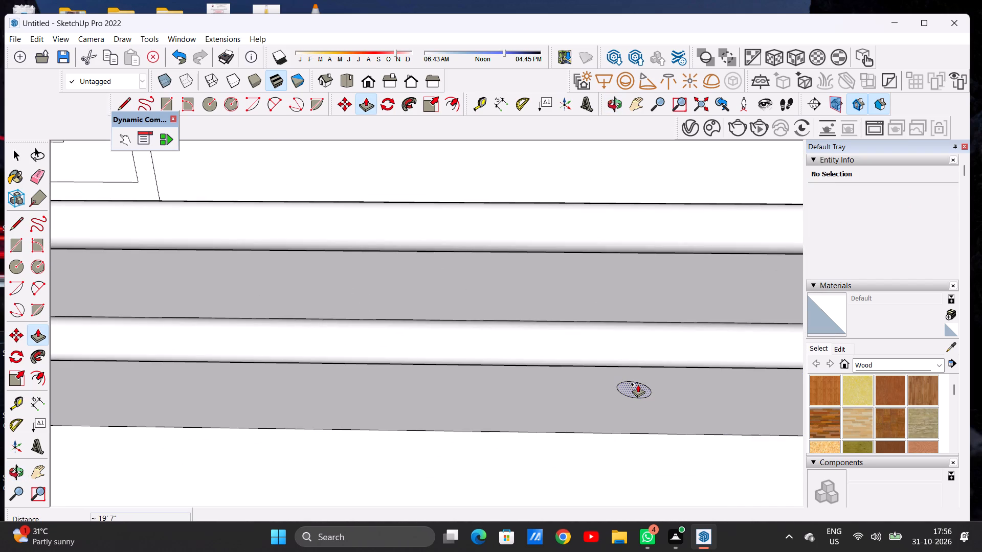
left_click(638, 384)
scroll(655, 275, "down", 7)
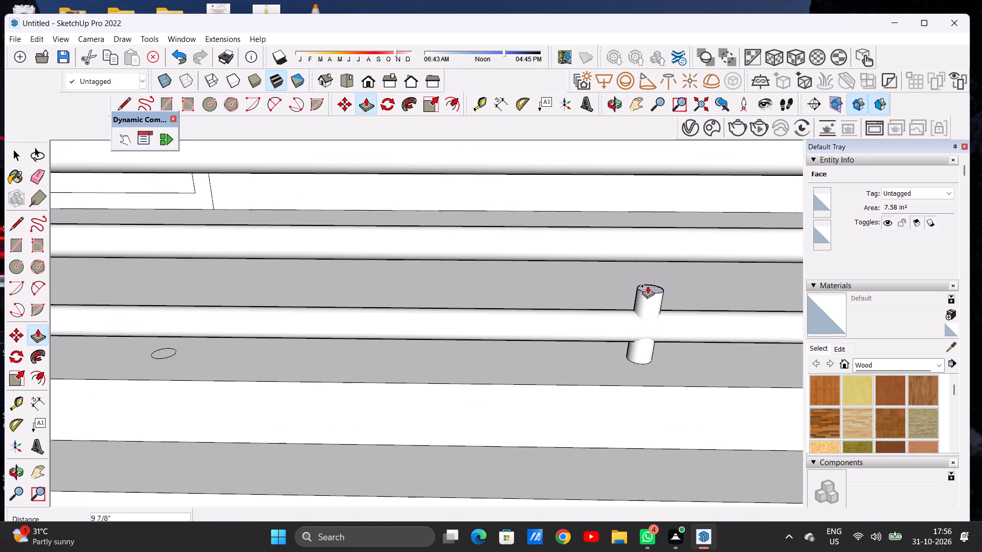
scroll(648, 286, "down", 20)
scroll(648, 286, "down", 4)
scroll(646, 264, "up", 2)
scroll(646, 264, "down", 1)
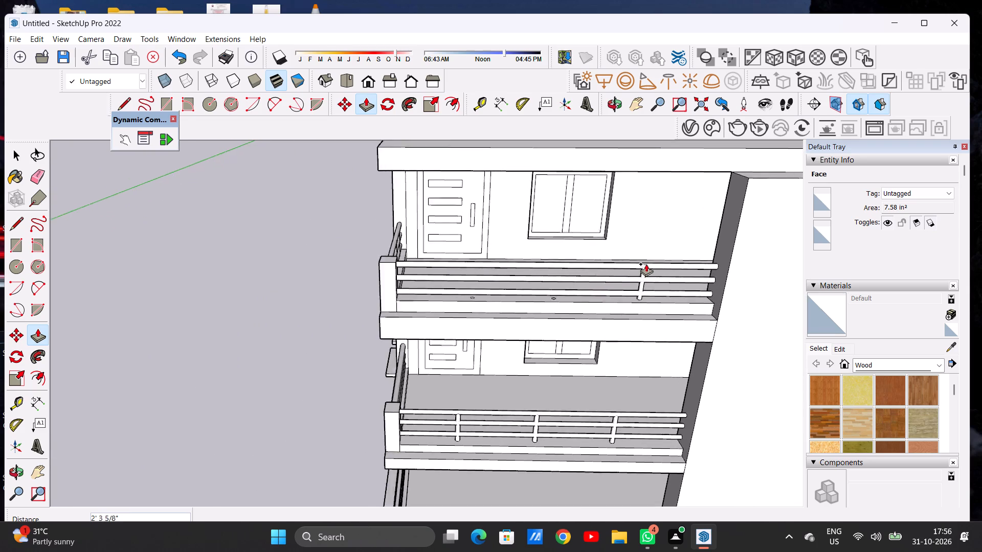
scroll(646, 264, "up", 4)
middle_click_drag(640, 278, 617, 240)
scroll(632, 242, "up", 11)
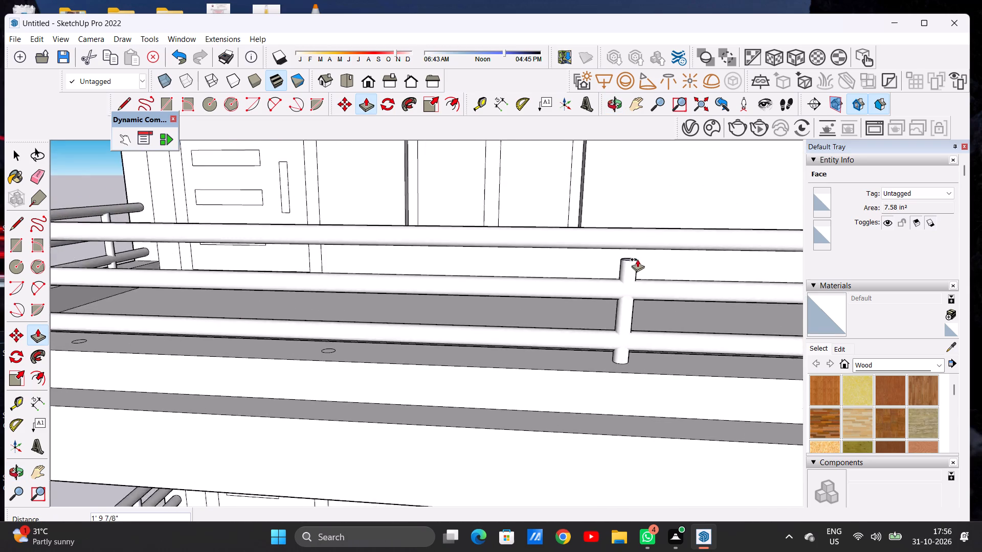
scroll(637, 259, "up", 4)
scroll(631, 268, "down", 1)
scroll(631, 268, "up", 5)
left_click(633, 220)
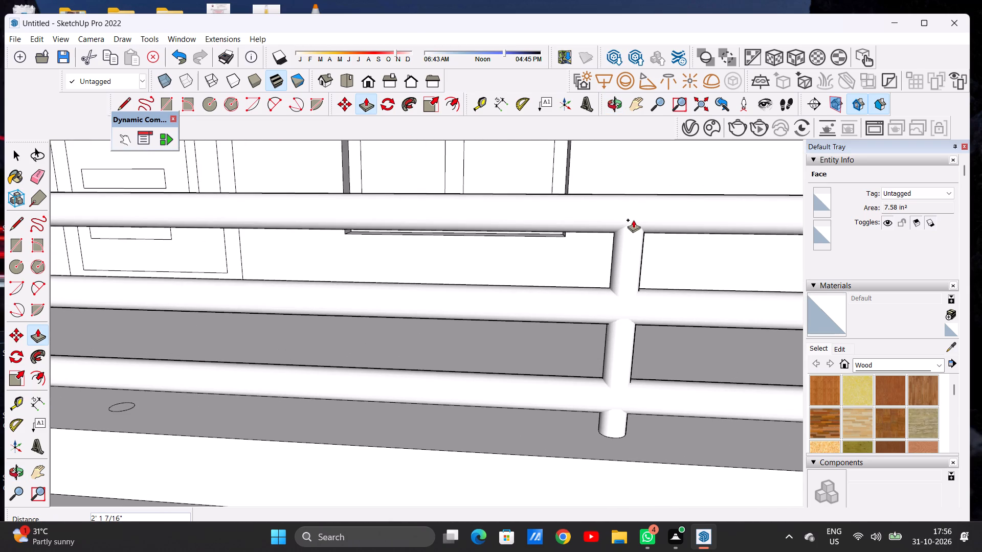
Push/Pull the front parapet's middle circle up about 2' 2 1/8" into the top bar as the second upright.
scroll(615, 288, "down", 11)
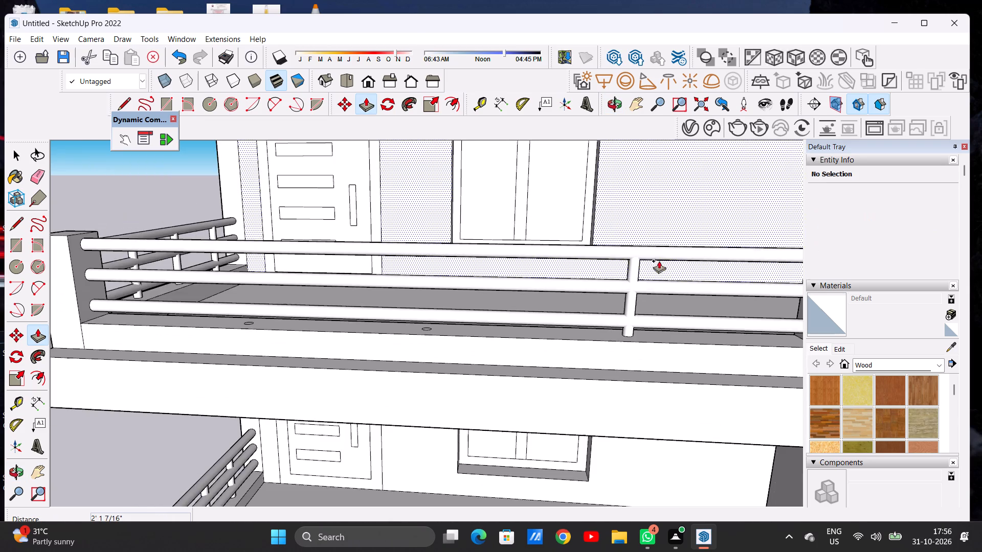
scroll(659, 261, "down", 5)
middle_click_drag(465, 323, 402, 383)
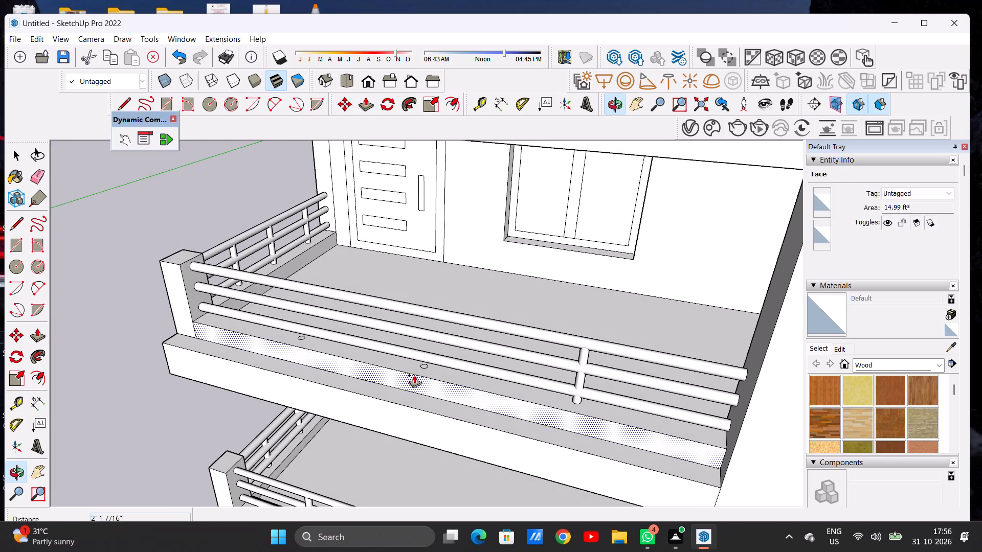
scroll(422, 373, "up", 5)
scroll(422, 373, "down", 1)
scroll(422, 373, "up", 1)
scroll(429, 360, "down", 1)
scroll(429, 360, "up", 7)
scroll(429, 360, "down", 1)
scroll(428, 360, "up", 5)
left_click(428, 360)
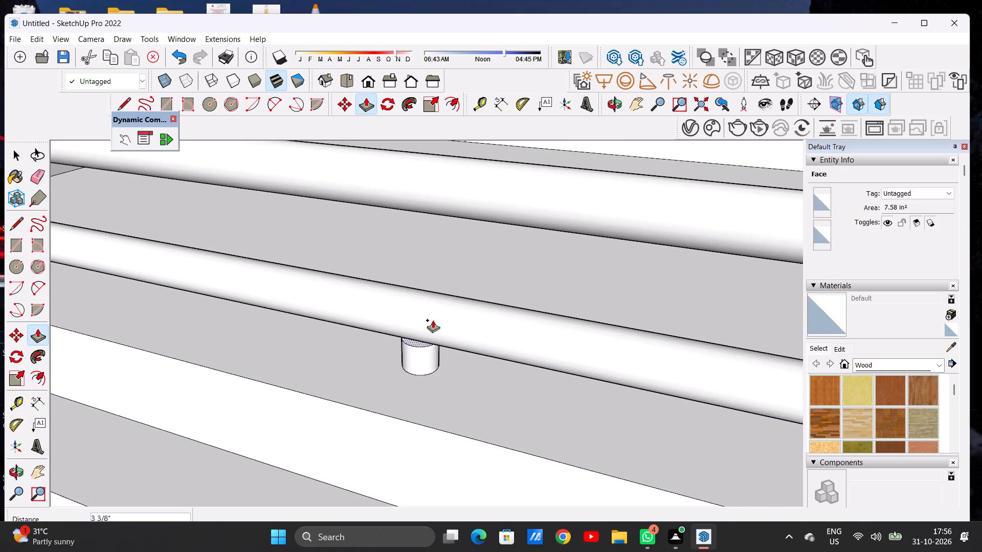
scroll(443, 274, "down", 11)
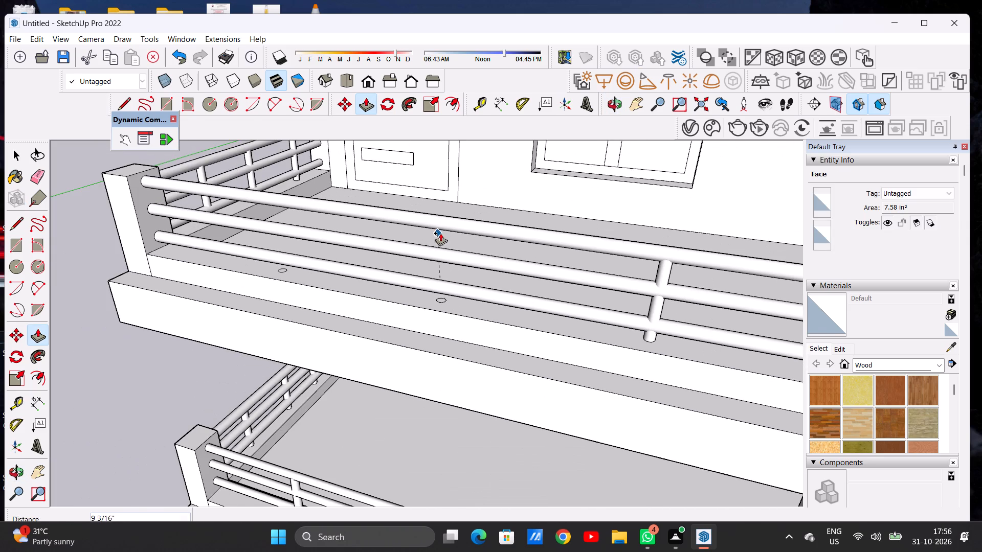
middle_click_drag(447, 231, 480, 211)
scroll(458, 209, "up", 5)
middle_click_drag(465, 212, 471, 204)
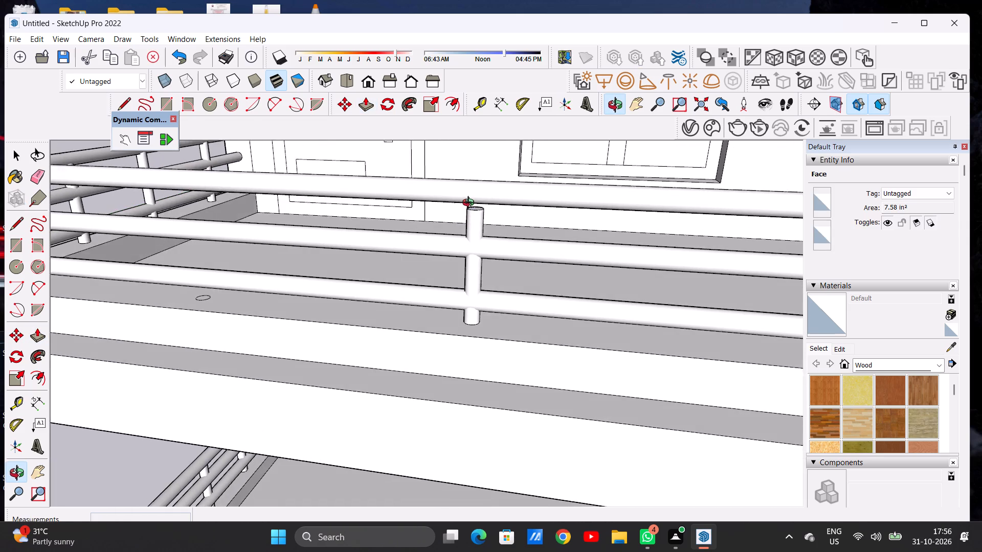
middle_click_drag(471, 204, 474, 202)
scroll(474, 202, "up", 5)
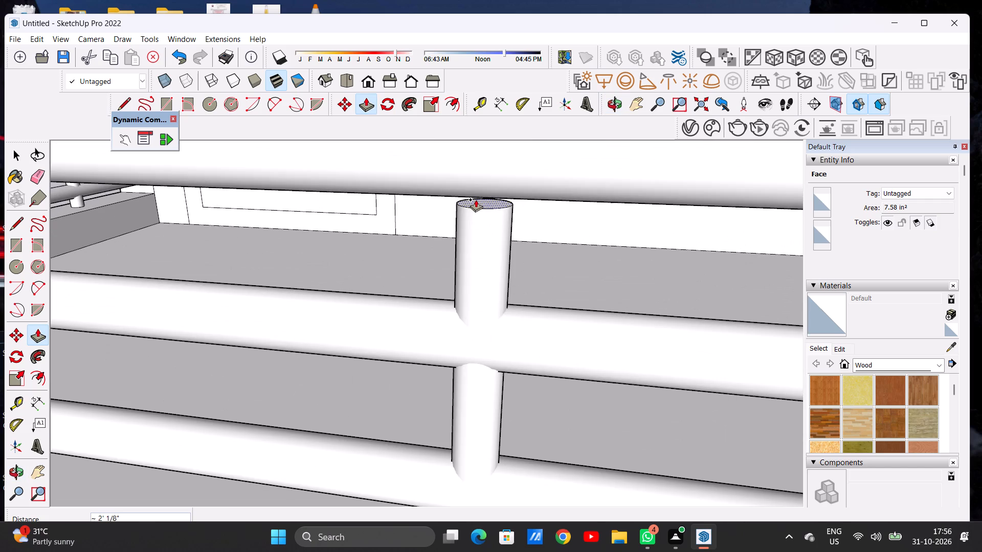
left_click(479, 165)
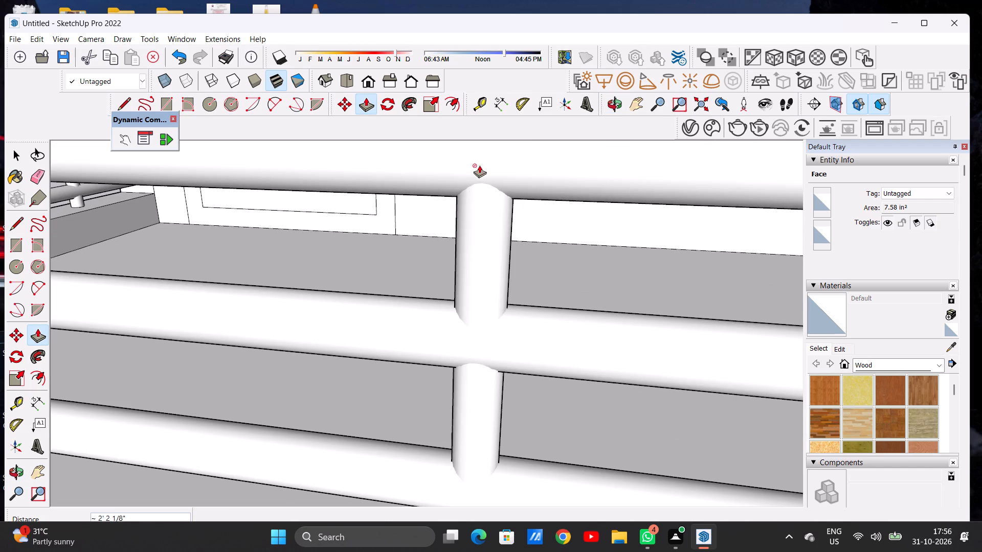
Push/Pull the front parapet circle nearest the corner post up about 2' 2 11/16" into the top bar as the third upright.
scroll(445, 274, "down", 5)
scroll(453, 277, "up", 1)
scroll(454, 277, "down", 11)
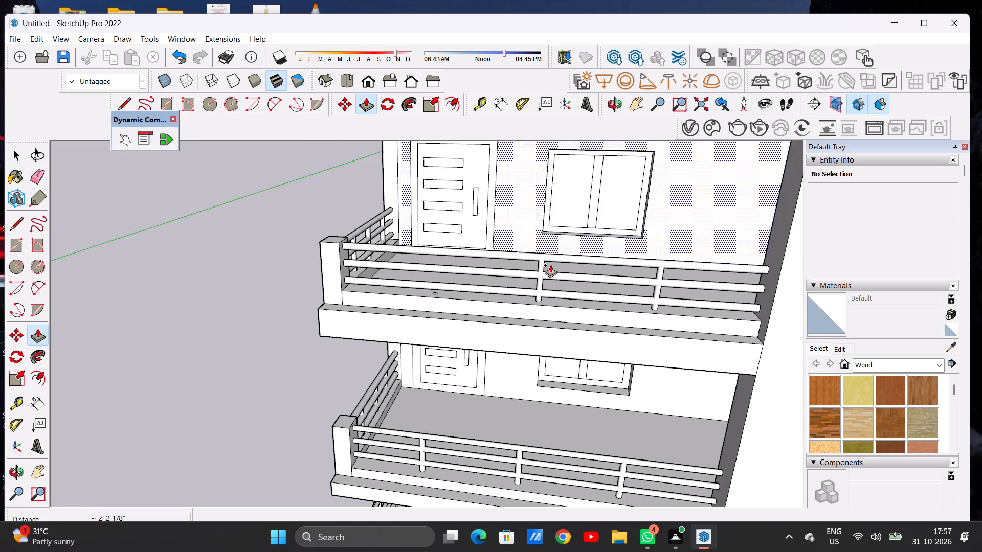
scroll(413, 282, "up", 7)
scroll(447, 290, "down", 1)
scroll(447, 290, "up", 3)
middle_click_drag(446, 283, 442, 301)
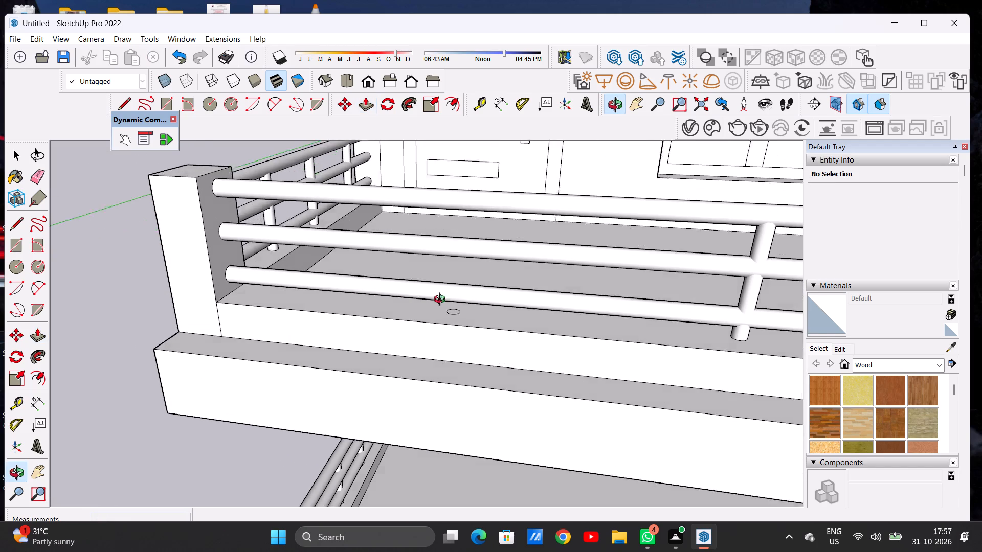
middle_click_drag(442, 301, 441, 326)
scroll(477, 329, "up", 1)
scroll(476, 329, "down", 1)
scroll(476, 329, "up", 15)
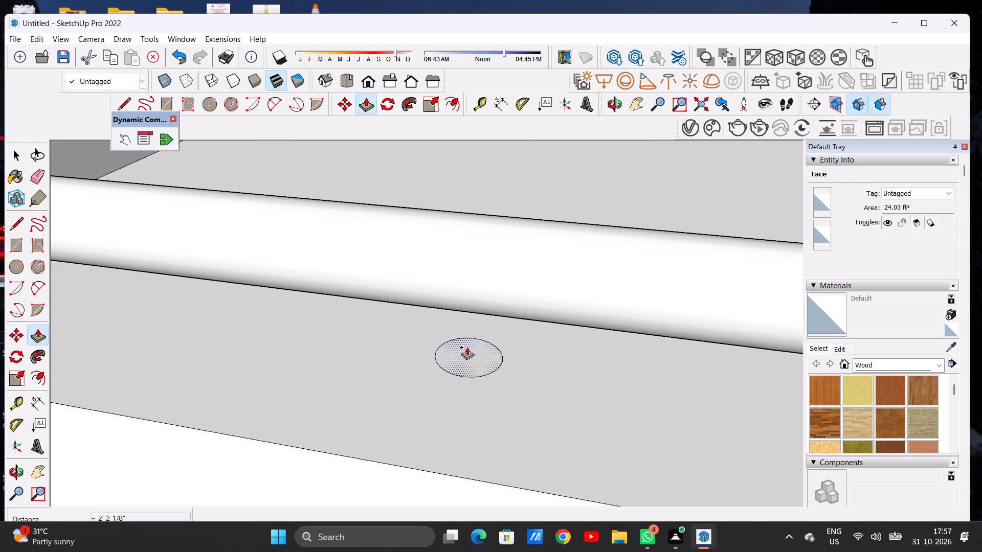
left_click(467, 347)
scroll(478, 213, "down", 11)
scroll(481, 221, "up", 1)
scroll(481, 221, "down", 2)
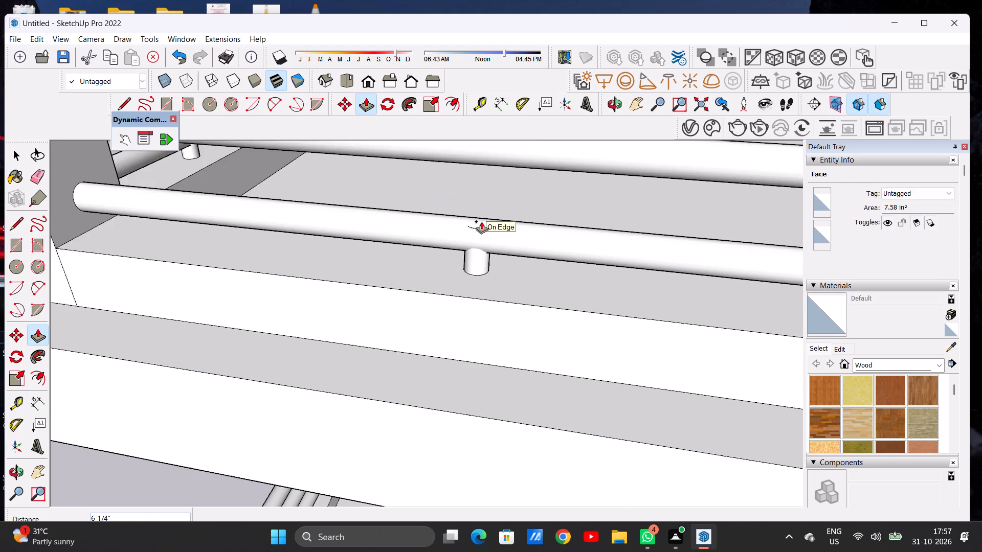
scroll(481, 221, "down", 6)
scroll(481, 221, "up", 1)
scroll(481, 221, "down", 4)
scroll(481, 221, "up", 1)
scroll(481, 221, "down", 12)
scroll(482, 185, "up", 6)
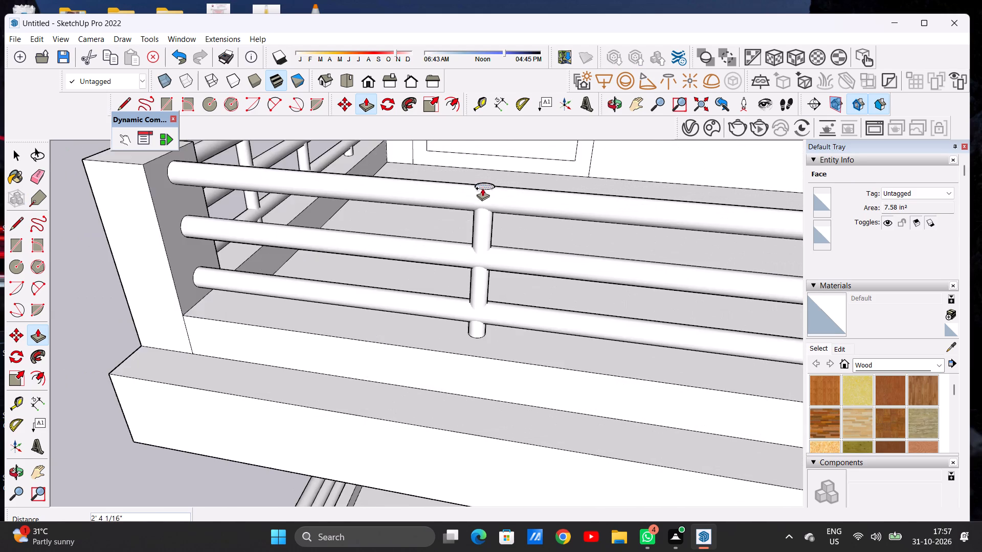
scroll(482, 188, "up", 2)
scroll(484, 195, "down", 1)
scroll(484, 195, "up", 4)
middle_click_drag(486, 214, 498, 179)
left_click(492, 176)
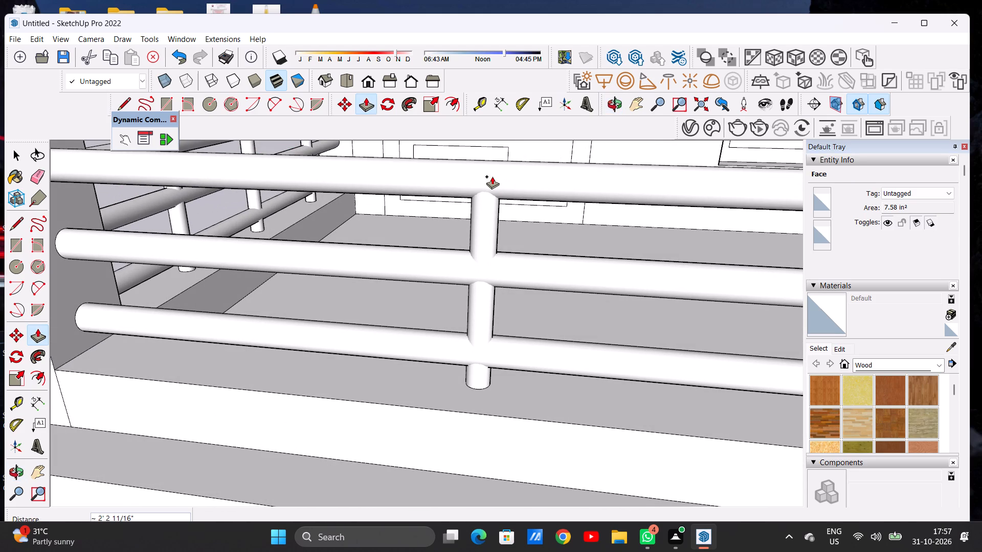
key("space")
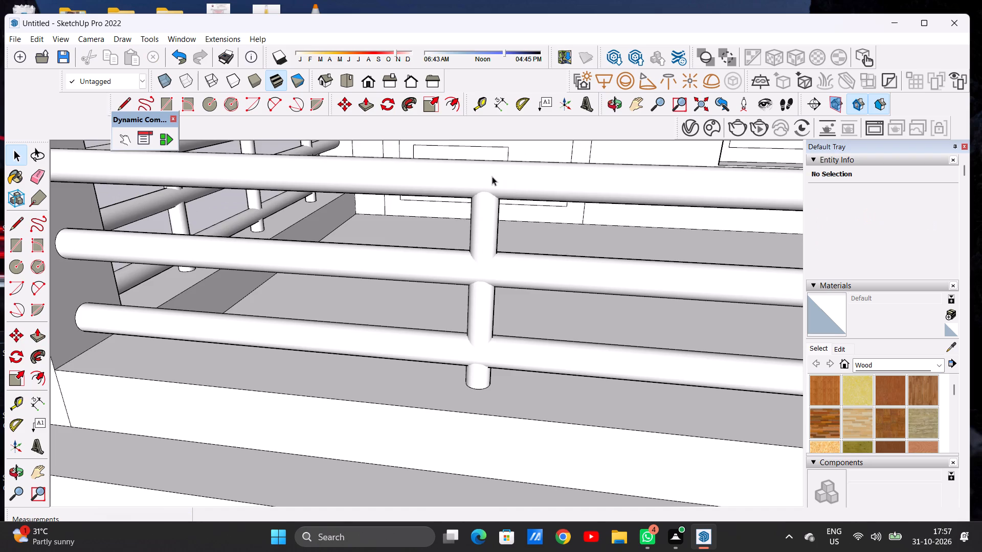
Examine the whole building from the front and above, checking the balcony railings and the roof slab's edges.
scroll(489, 194, "down", 20)
scroll(489, 194, "down", 12)
middle_click_drag(446, 267, 465, 244)
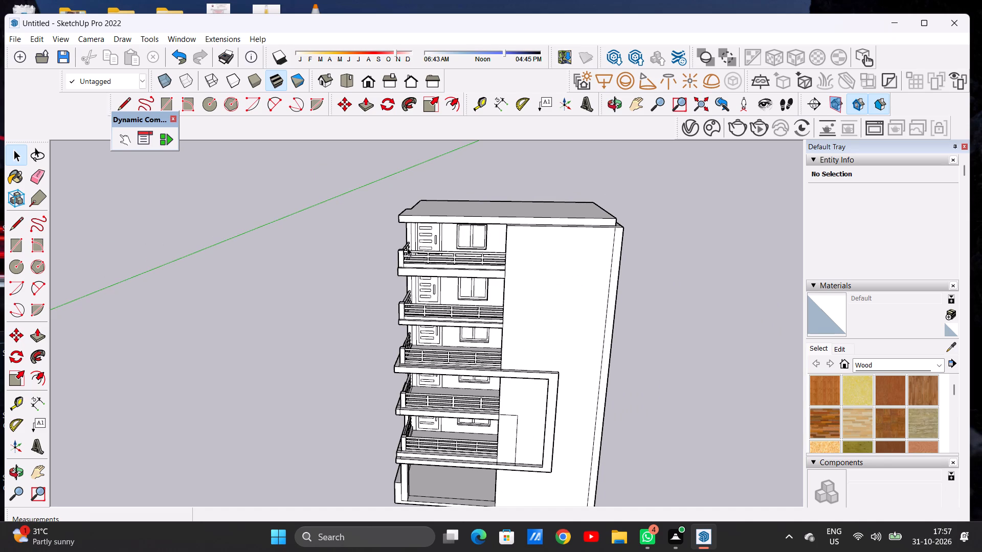
scroll(403, 285, "down", 10)
scroll(457, 291, "up", 5)
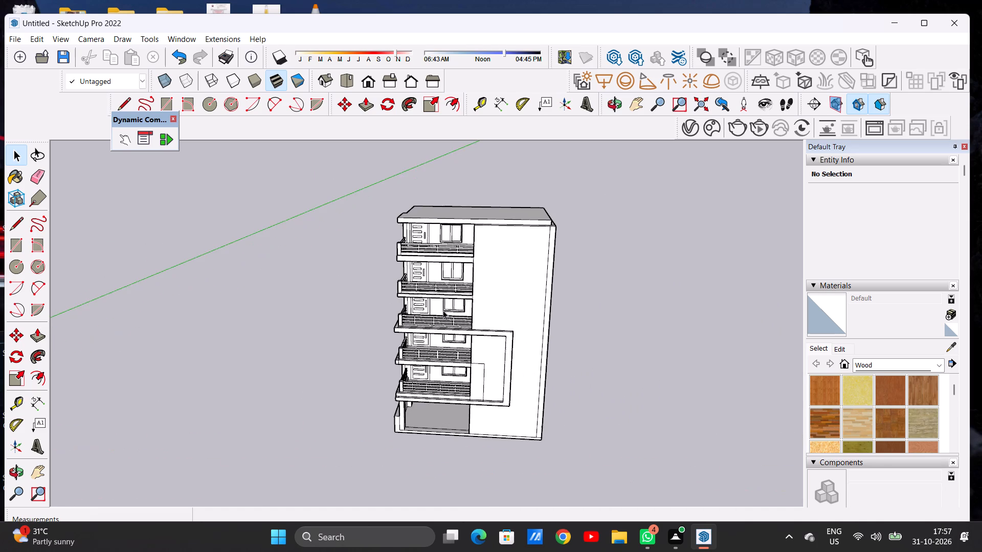
scroll(443, 310, "up", 1)
middle_click_drag(426, 319, 433, 288)
scroll(441, 302, "up", 7)
scroll(441, 303, "down", 12)
middle_click_drag(462, 329, 456, 317)
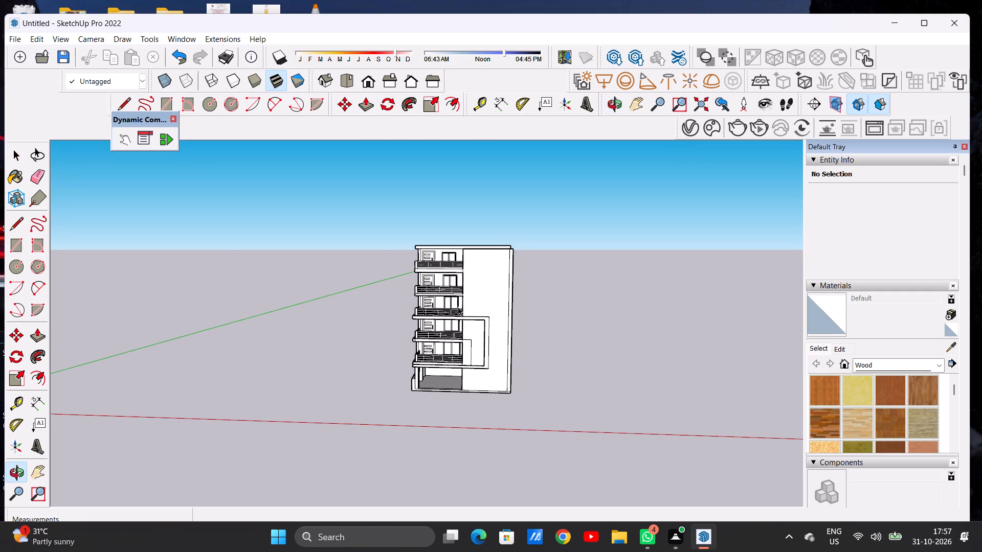
scroll(458, 310, "up", 1)
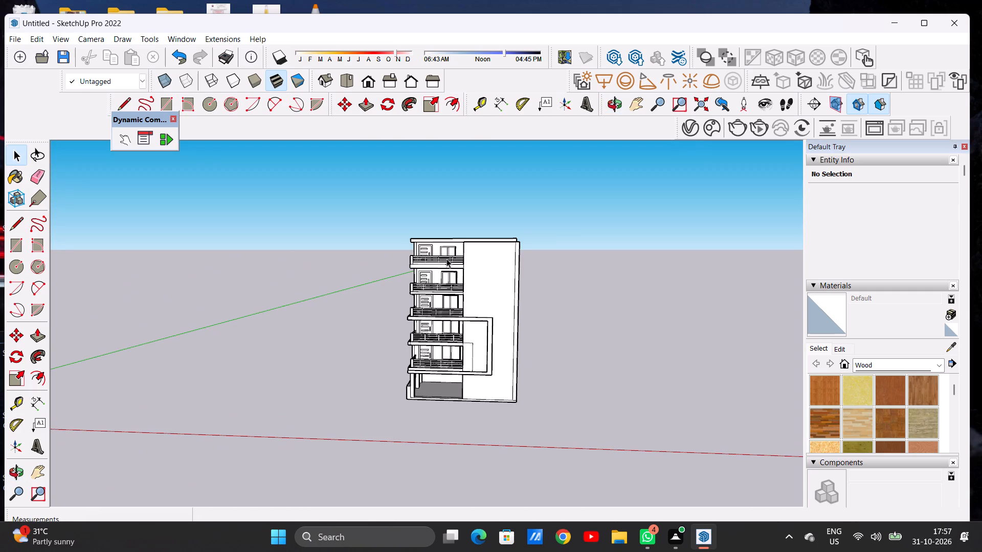
scroll(451, 251, "down", 6)
middle_click_drag(458, 275, 458, 291)
scroll(465, 261, "down", 1)
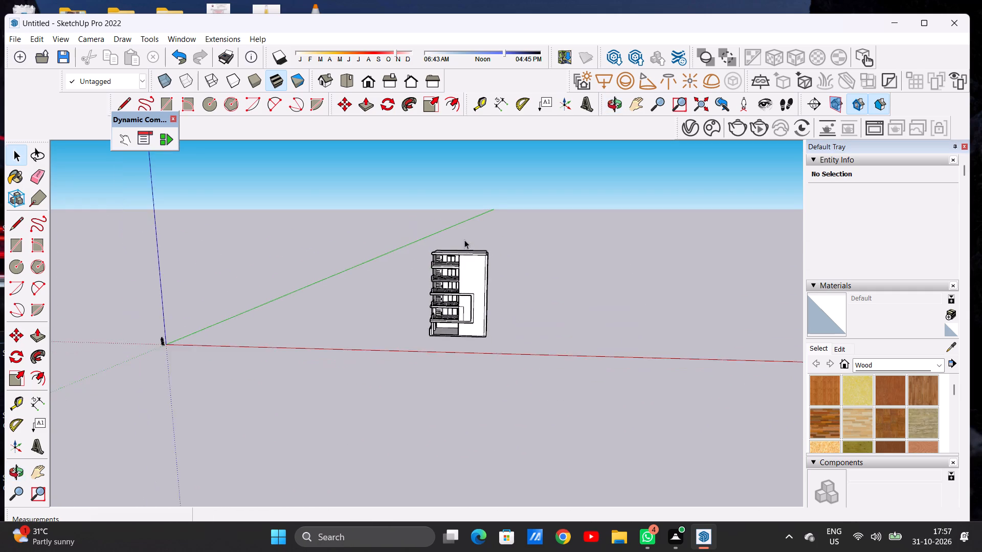
scroll(464, 240, "up", 9)
middle_click_drag(467, 300, 468, 291)
scroll(467, 277, "up", 5)
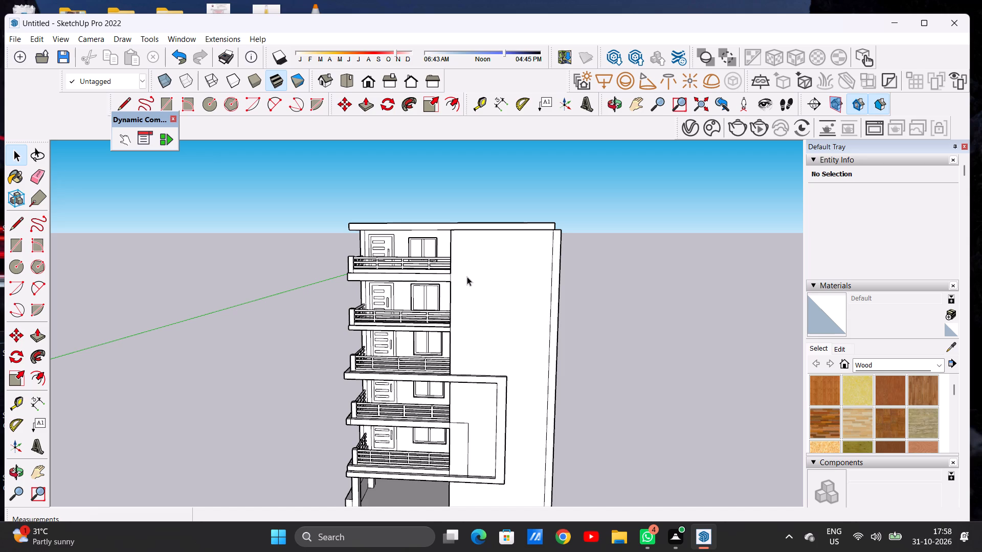
scroll(447, 305, "down", 7)
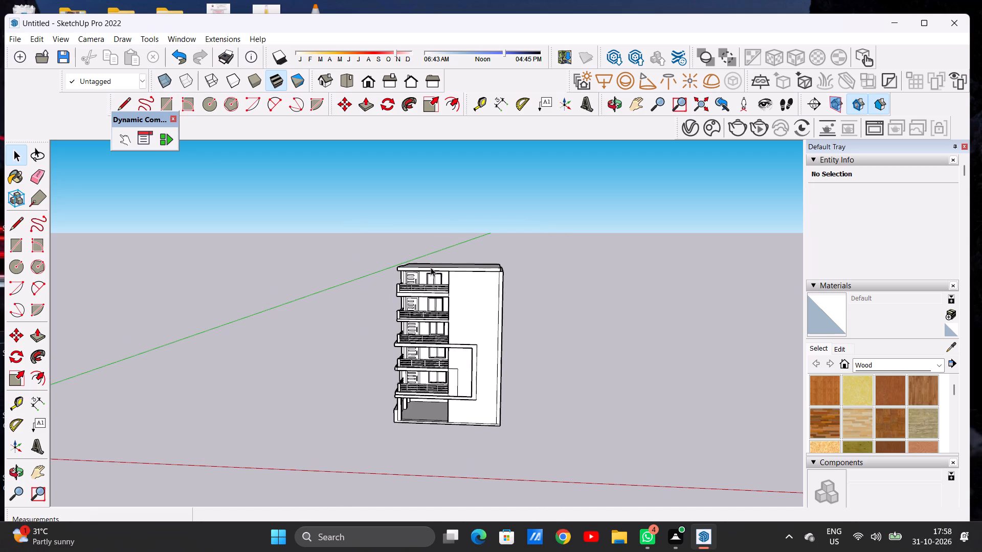
scroll(443, 287, "down", 6)
scroll(461, 278, "up", 3)
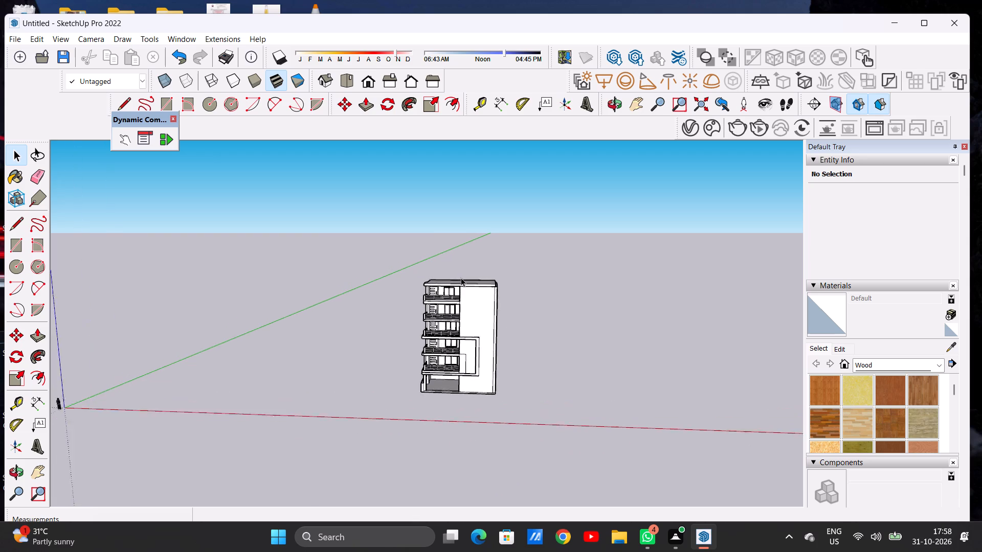
scroll(461, 278, "up", 8)
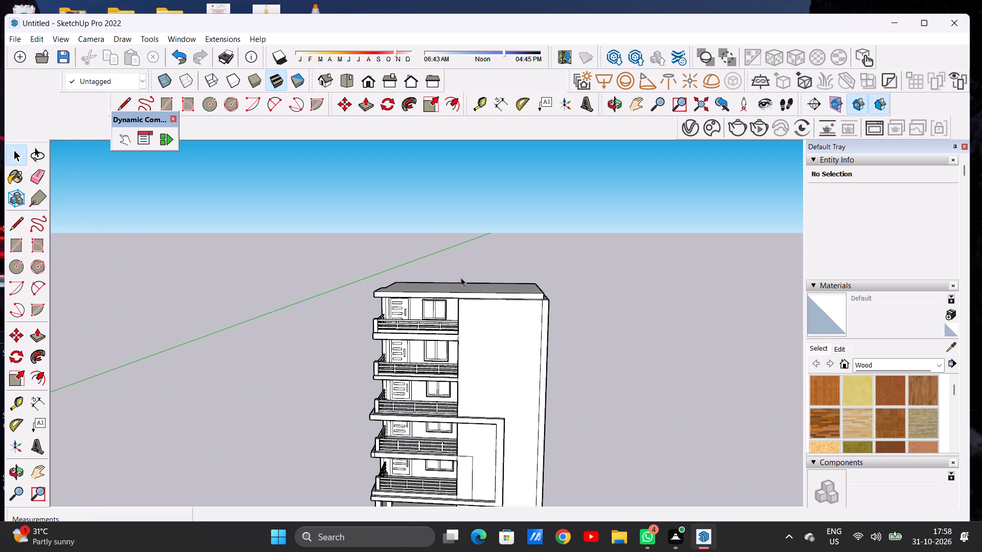
scroll(458, 275, "down", 5)
middle_click_drag(493, 270, 496, 353)
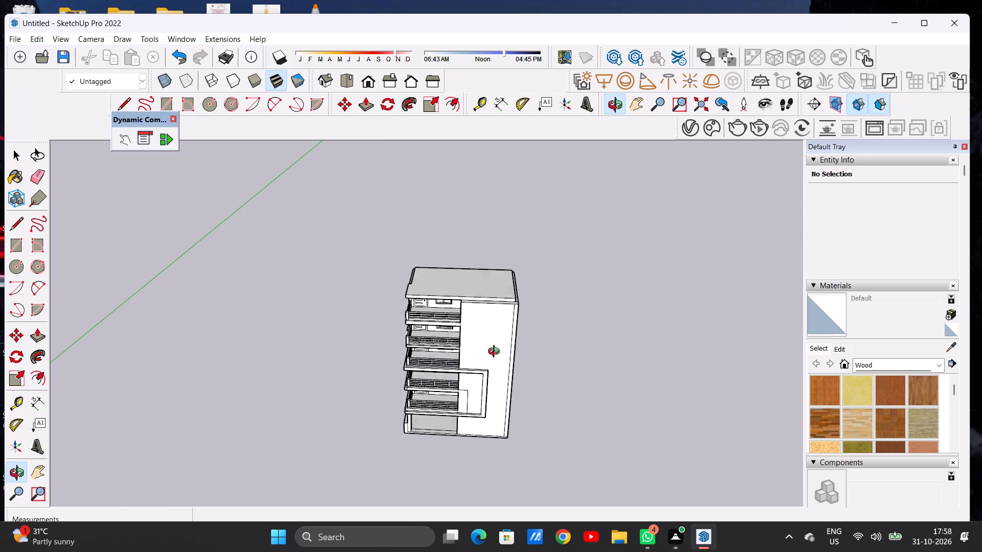
middle_click_drag(496, 353, 493, 357)
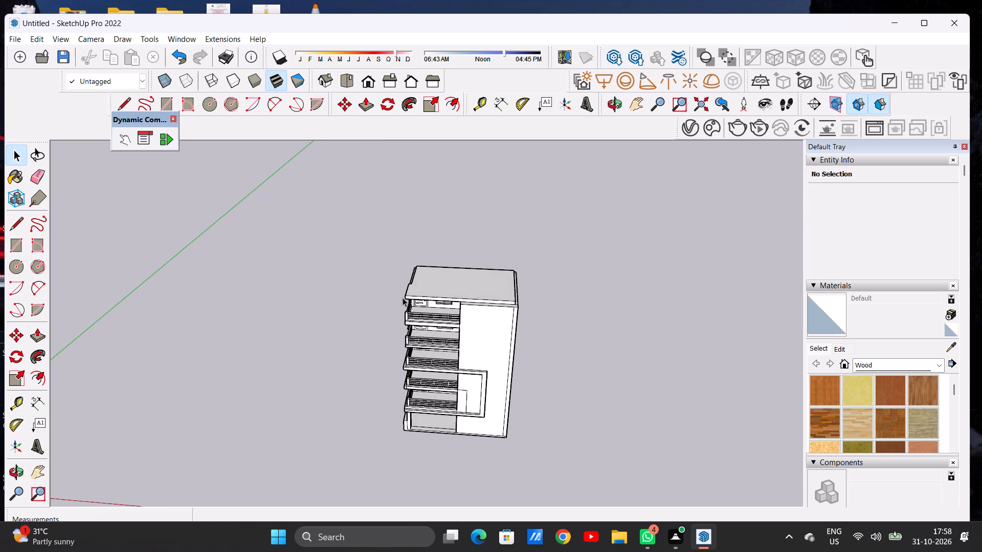
scroll(408, 289, "up", 2)
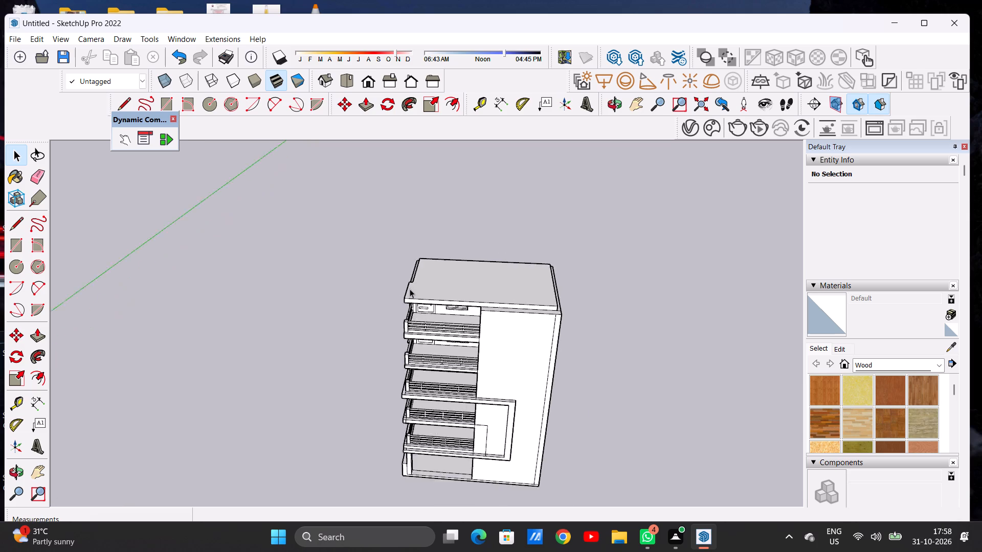
scroll(410, 289, "up", 10)
middle_click_drag(414, 276, 421, 266)
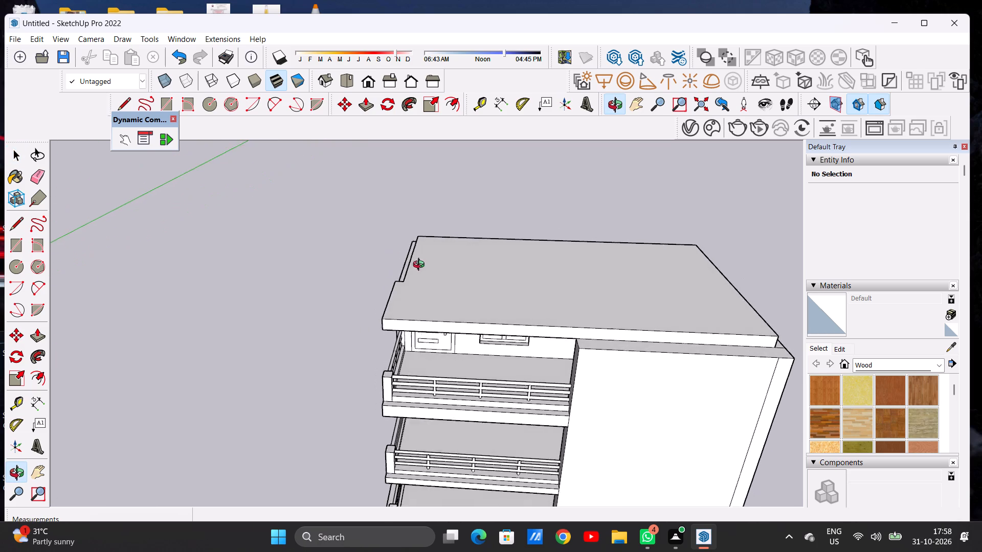
middle_click_drag(421, 266, 430, 260)
scroll(417, 275, "down", 12)
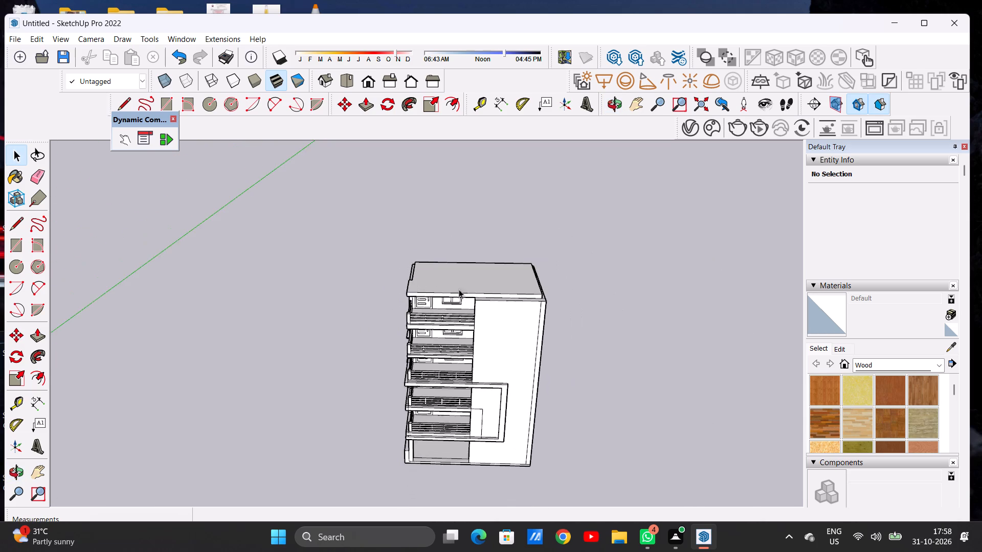
Push/Pull the top face of the outer walls around the roof slab up 10'.
middle_click_drag(542, 306, 516, 282)
scroll(516, 282, "up", 10)
scroll(520, 293, "down", 1)
scroll(520, 293, "up", 5)
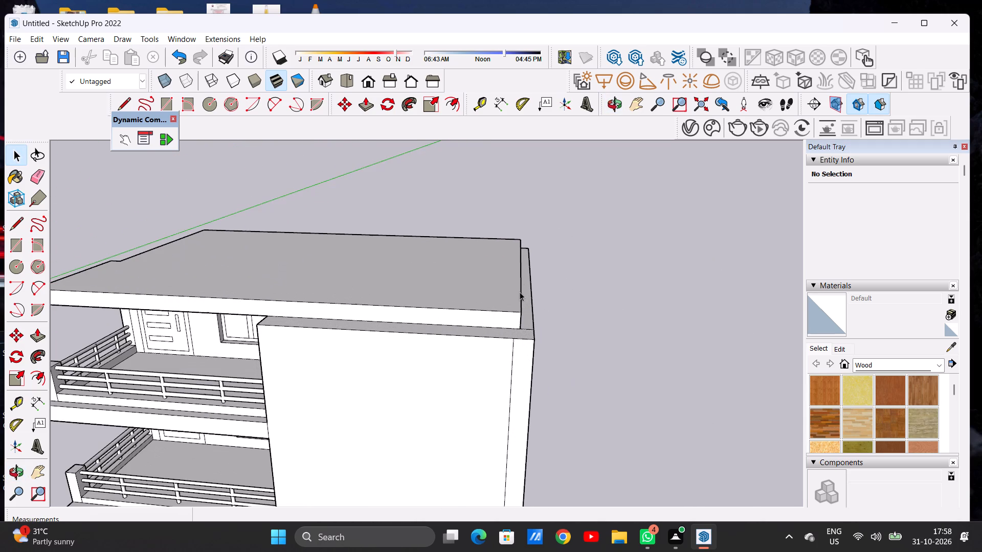
key("p")
scroll(530, 316, "up", 5)
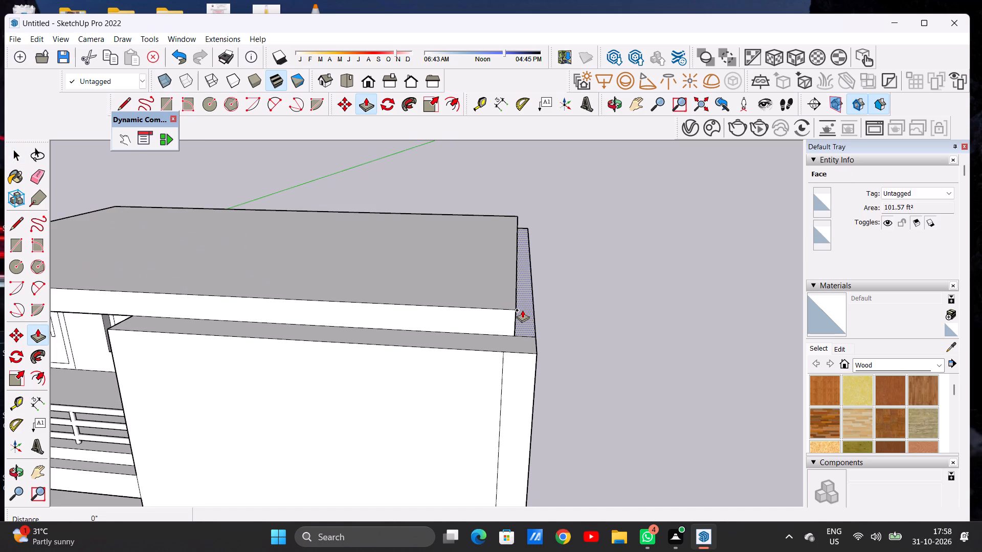
left_click(522, 310)
scroll(528, 203, "down", 19)
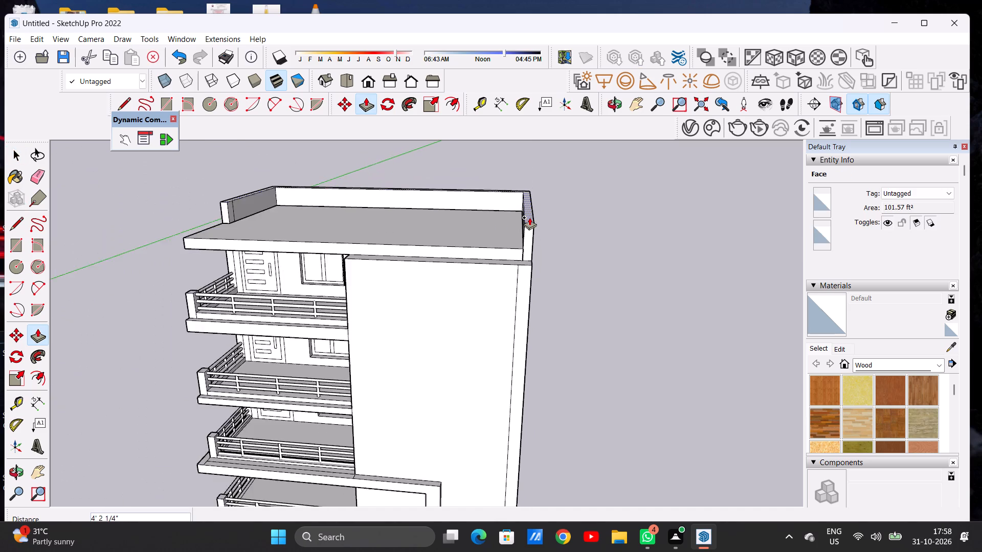
scroll(529, 217, "down", 15)
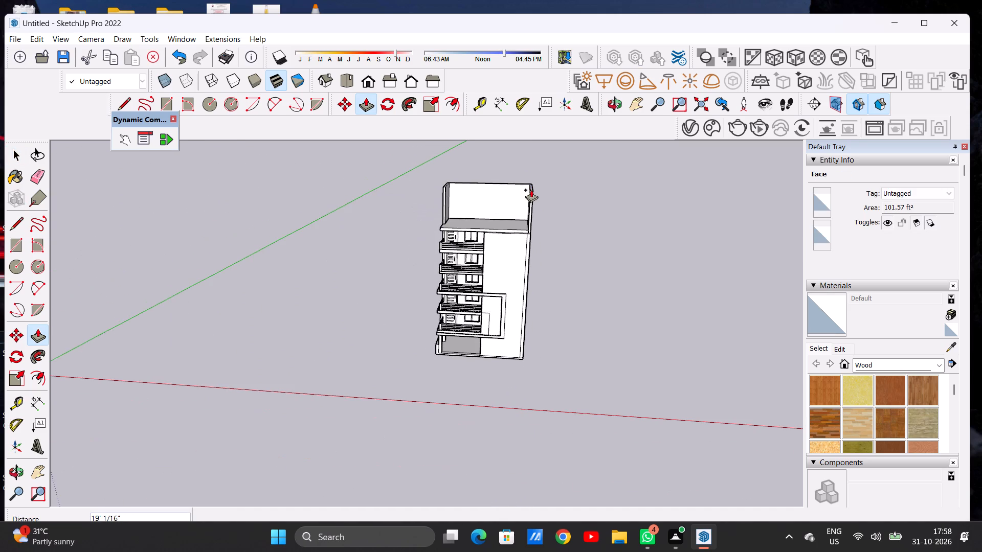
scroll(531, 190, "up", 11)
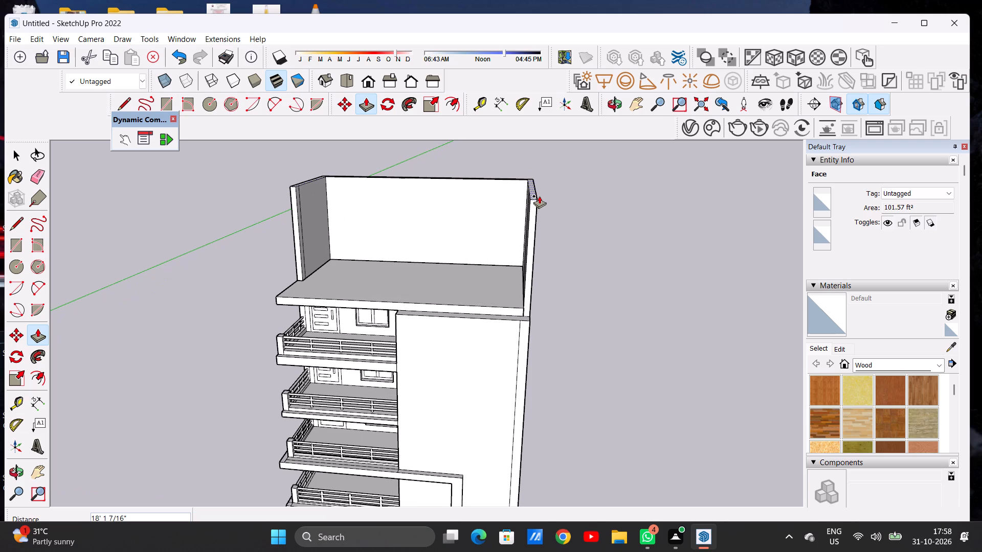
type("10")
key("apostrophe")
key("Return")
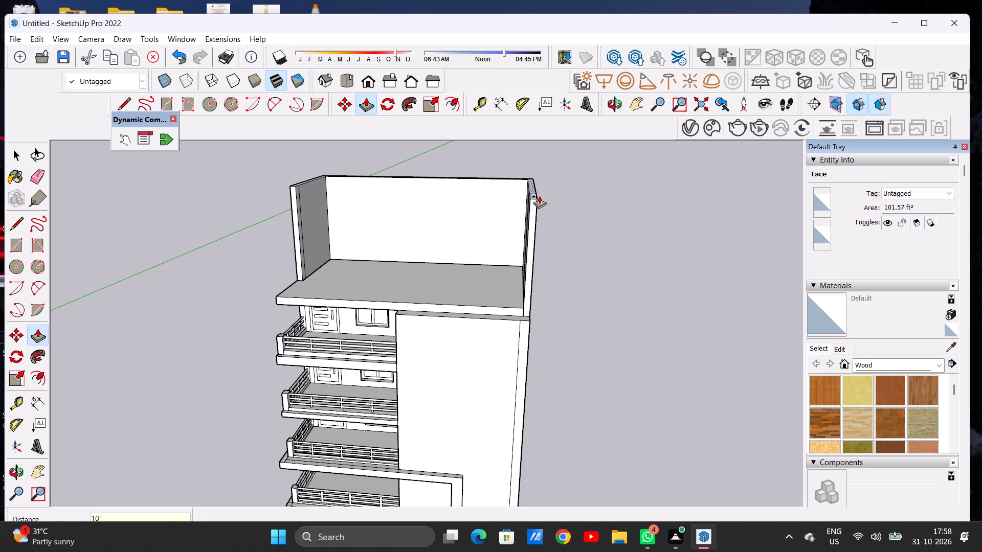
key("space")
Draw a line about 39' 6 5/16" long across the roof floor, from the shorter side wall's base seam to the opposite side wall's seam.
scroll(542, 205, "down", 3)
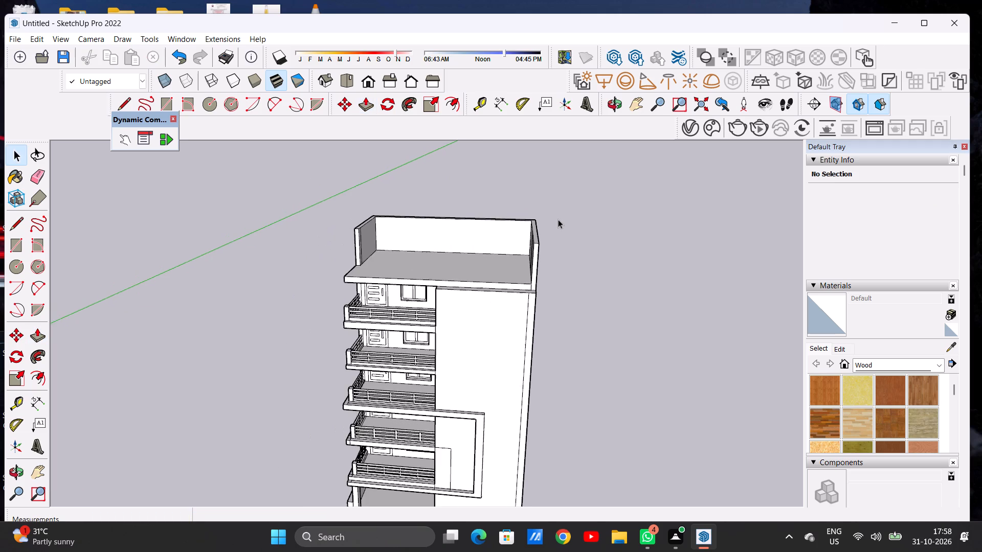
scroll(558, 219, "down", 7)
scroll(523, 269, "up", 1)
scroll(523, 269, "down", 1)
scroll(523, 269, "up", 3)
middle_click_drag(511, 247, 514, 302)
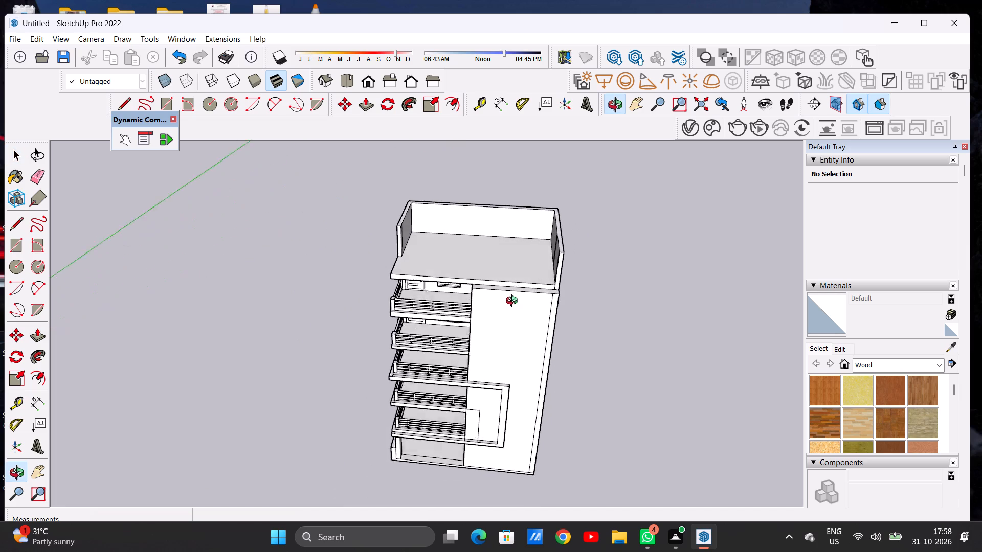
middle_click_drag(514, 302, 520, 317)
scroll(530, 260, "up", 6)
key("l")
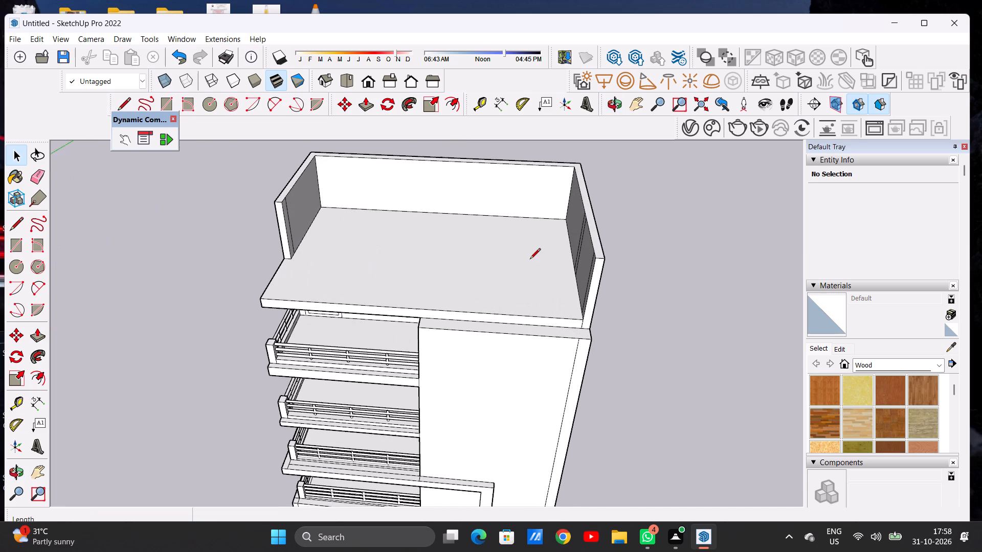
middle_click_drag(511, 268, 529, 289)
scroll(315, 265, "up", 11)
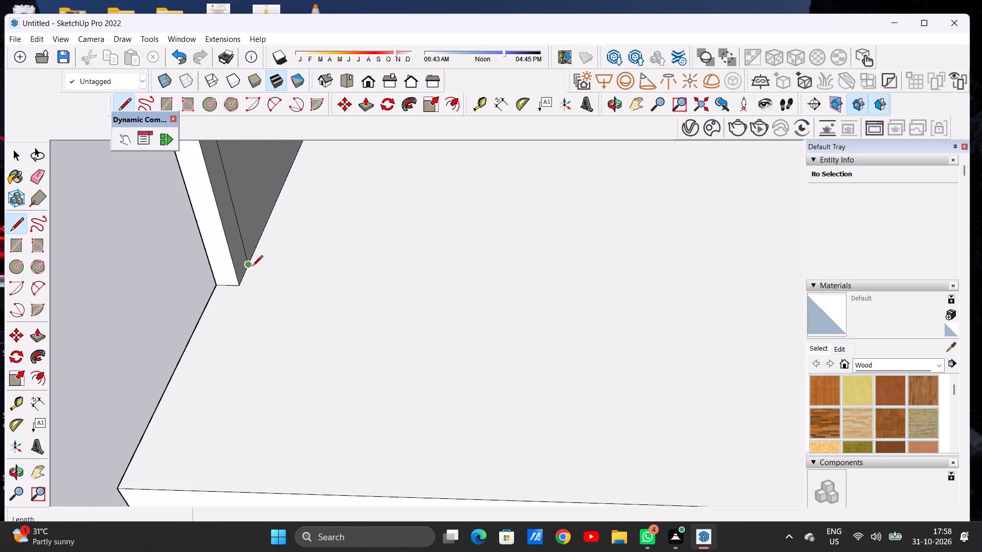
left_click(252, 266)
scroll(430, 286, "down", 10)
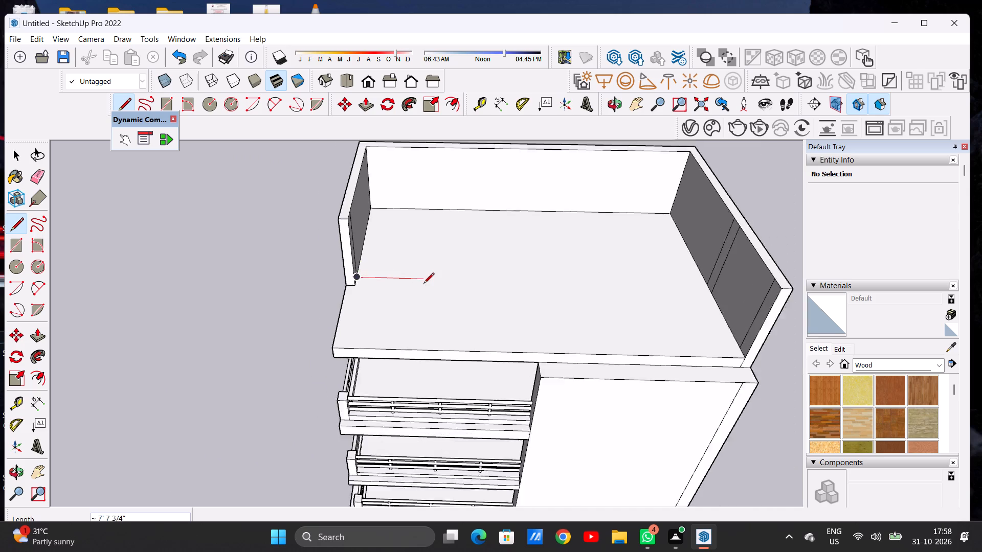
scroll(423, 284, "down", 2)
scroll(585, 271, "up", 7)
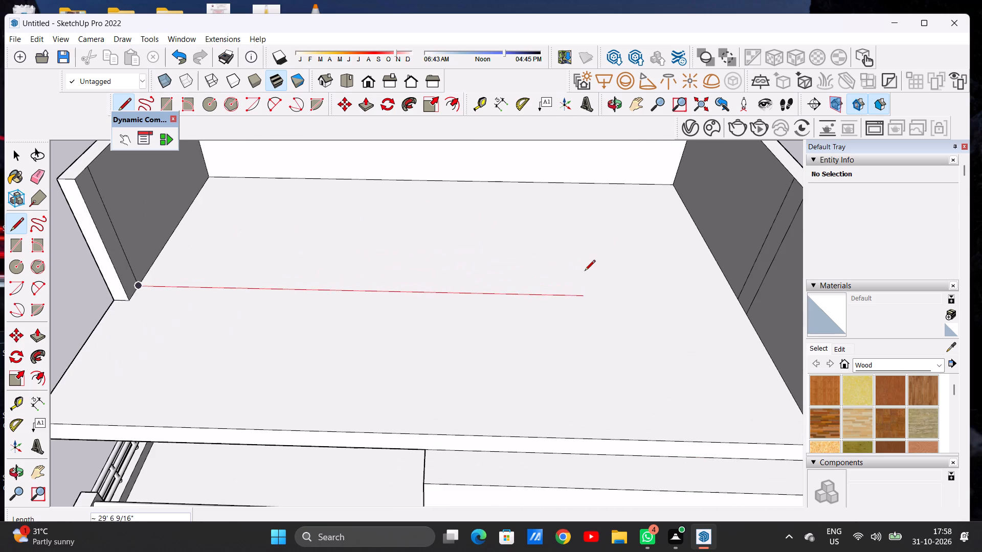
scroll(577, 236, "down", 3)
scroll(688, 255, "up", 7)
scroll(718, 280, "down", 1)
scroll(718, 280, "up", 2)
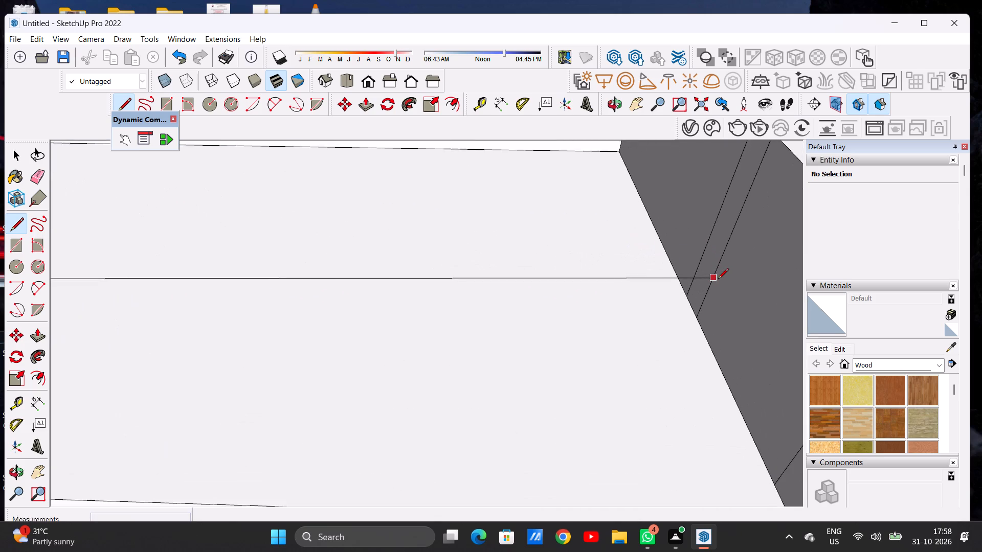
left_click(687, 299)
Draw a second line about 39' 6 5/16" long across the roof floor, parallel to the first and one wall thickness in front.
left_click(695, 320)
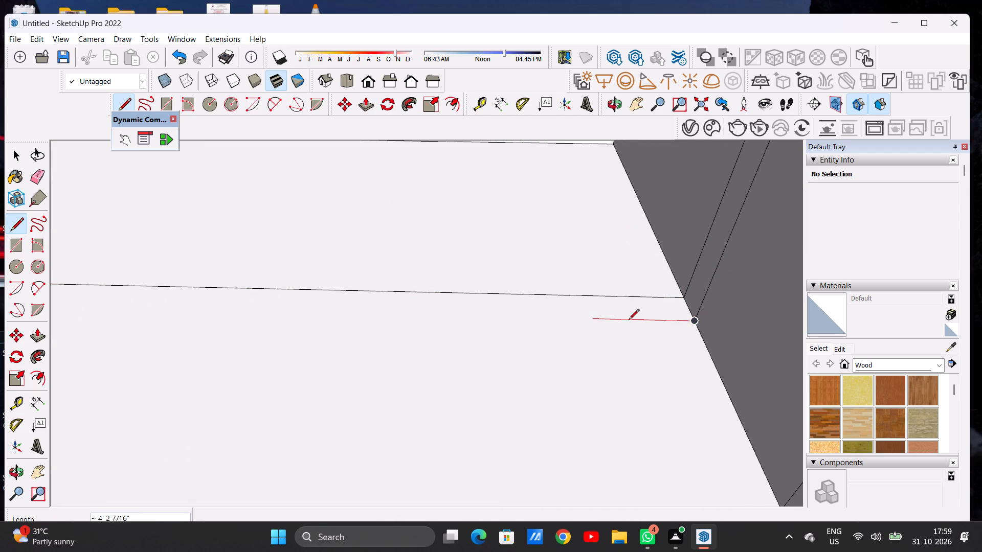
scroll(673, 314, "down", 8)
scroll(709, 302, "up", 1)
scroll(709, 302, "down", 6)
scroll(369, 307, "up", 10)
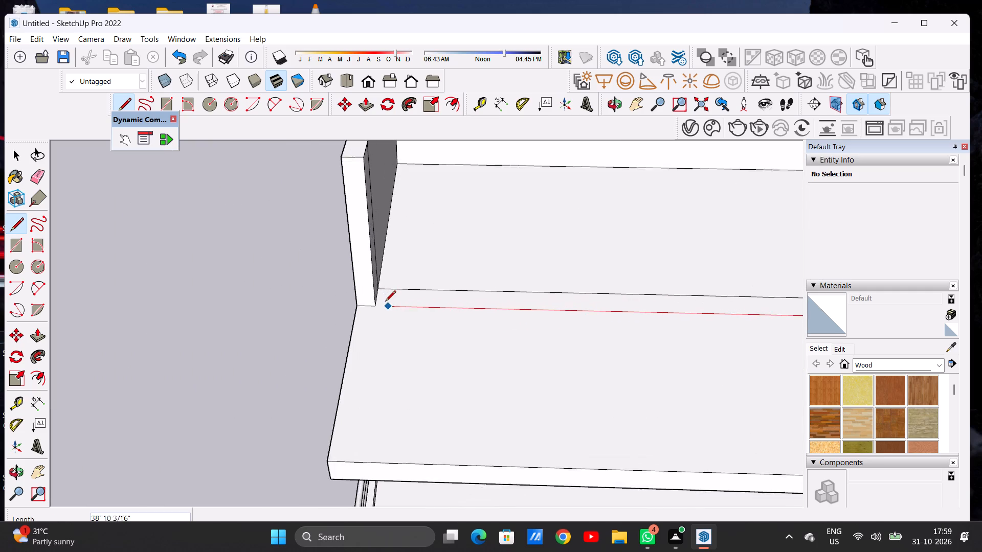
scroll(385, 302, "up", 3)
left_click(374, 307)
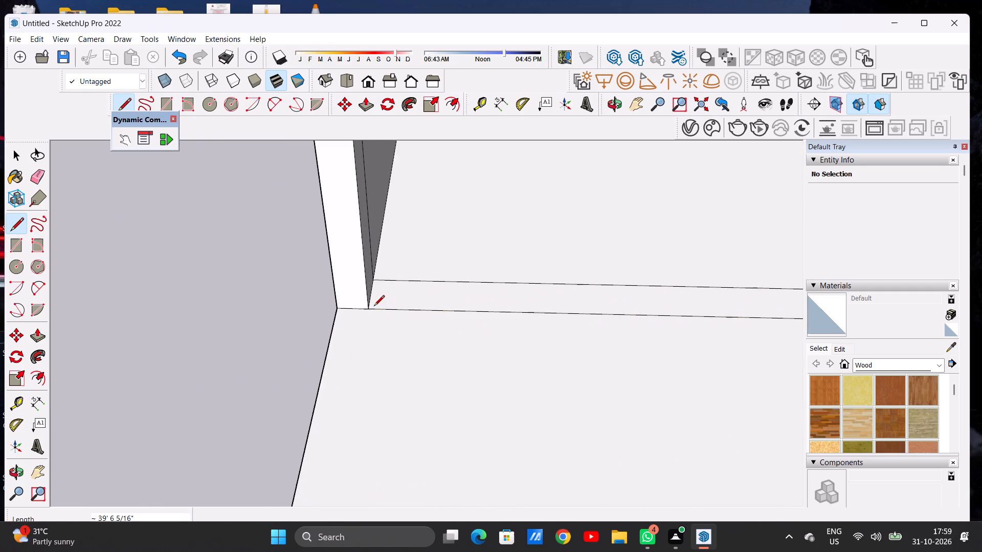
key("space")
Push/Pull the narrow strip between the two roof floor lines up about 8' 8 1/8" to the side walls' top as a cross wall.
scroll(372, 322, "down", 20)
scroll(372, 322, "down", 5)
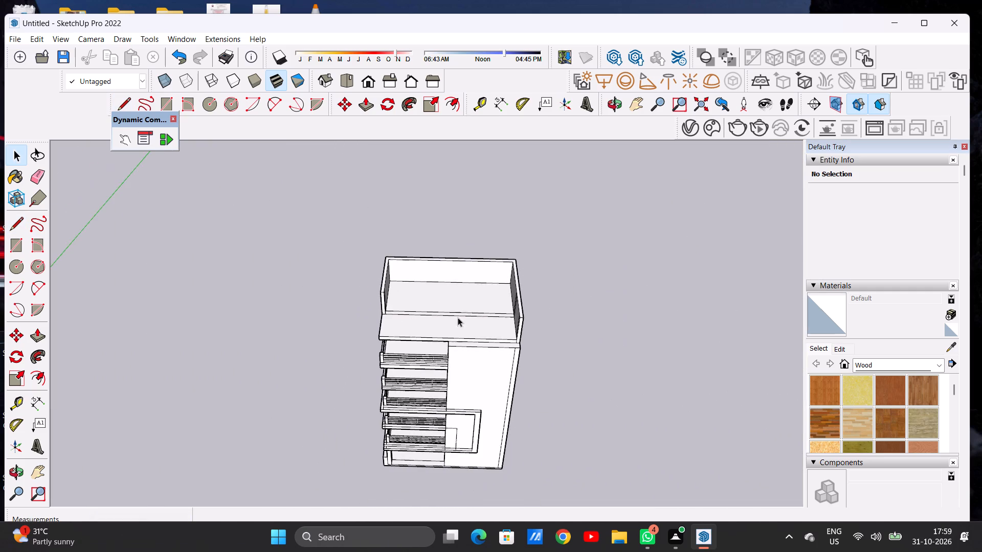
middle_click_drag(483, 328, 482, 281)
scroll(525, 306, "up", 13)
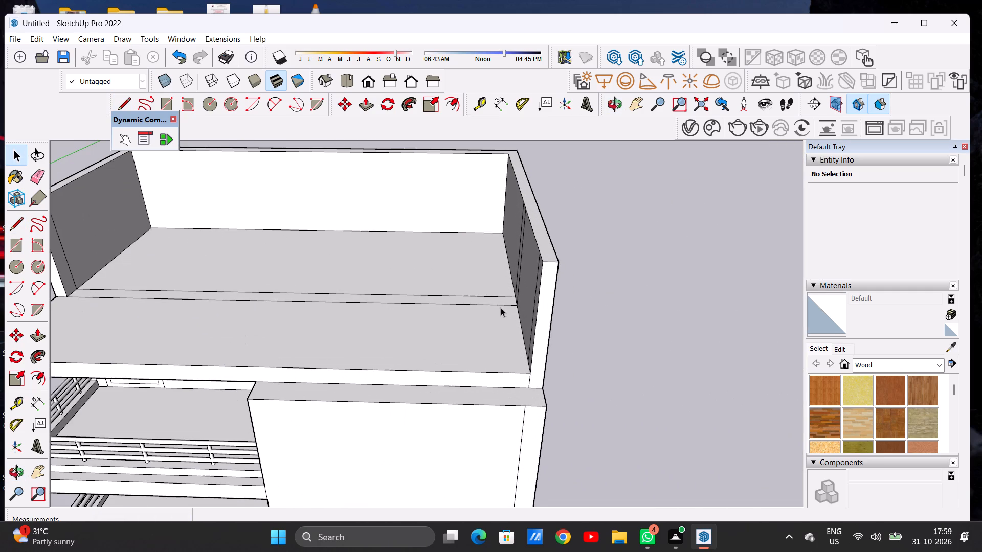
key("p")
scroll(506, 298, "down", 1)
scroll(506, 298, "up", 1)
scroll(506, 298, "down", 1)
scroll(506, 298, "up", 6)
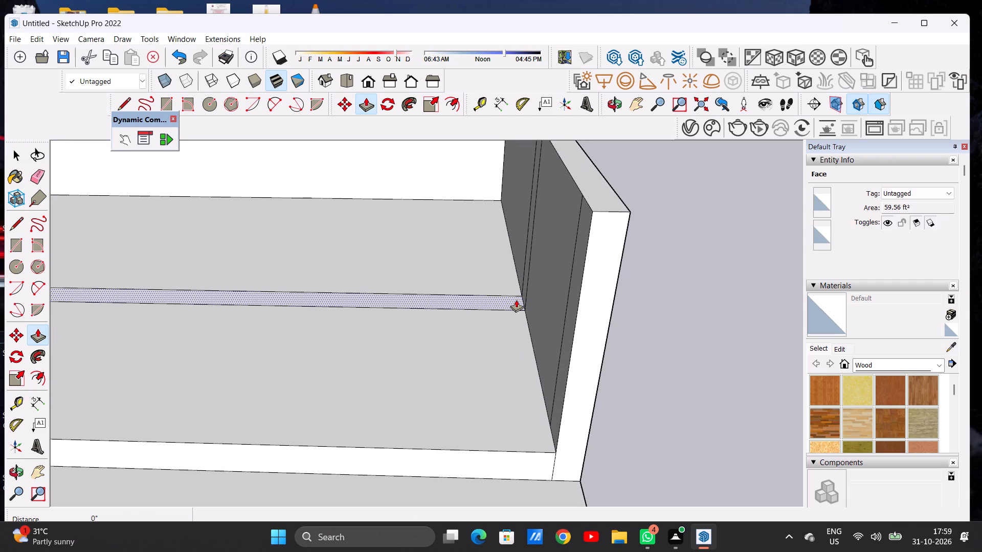
left_click(516, 300)
scroll(529, 229, "down", 10)
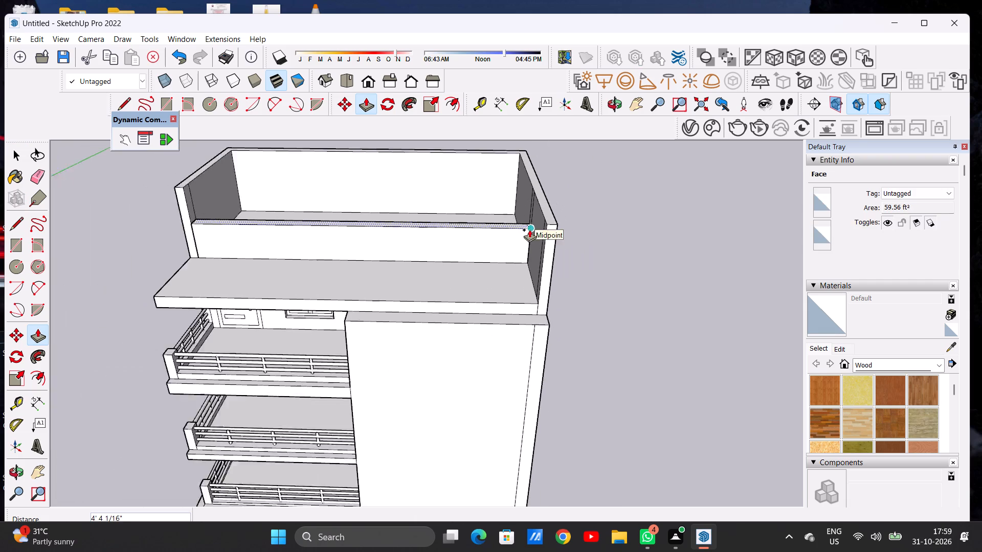
scroll(529, 229, "down", 2)
scroll(536, 200, "up", 2)
scroll(536, 200, "down", 1)
scroll(536, 200, "up", 3)
scroll(536, 198, "down", 1)
scroll(536, 198, "up", 5)
left_click(534, 189)
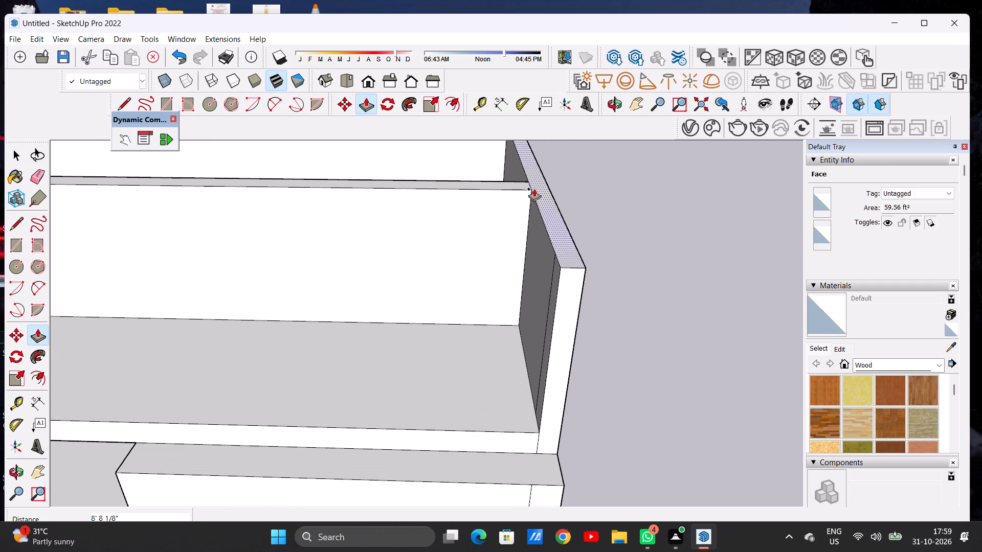
key("space")
Push/Pull the top face of the blank front wall beside the balconies up to the raised side wall's top corner.
scroll(551, 254, "down", 20)
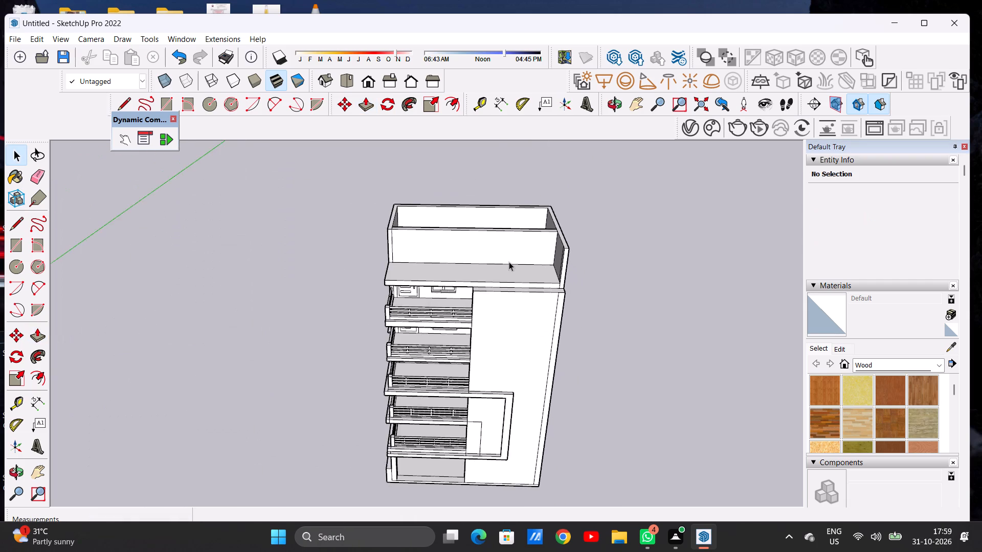
middle_click_drag(508, 262, 506, 227)
middle_click(506, 227)
scroll(439, 235, "down", 2)
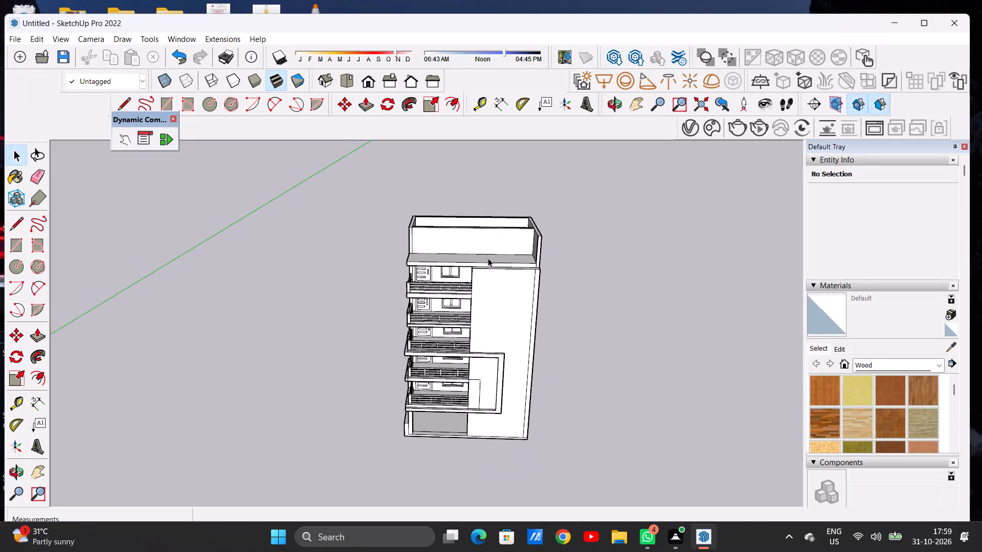
scroll(542, 273, "up", 6)
middle_click_drag(527, 258, 523, 330)
scroll(524, 323, "up", 6)
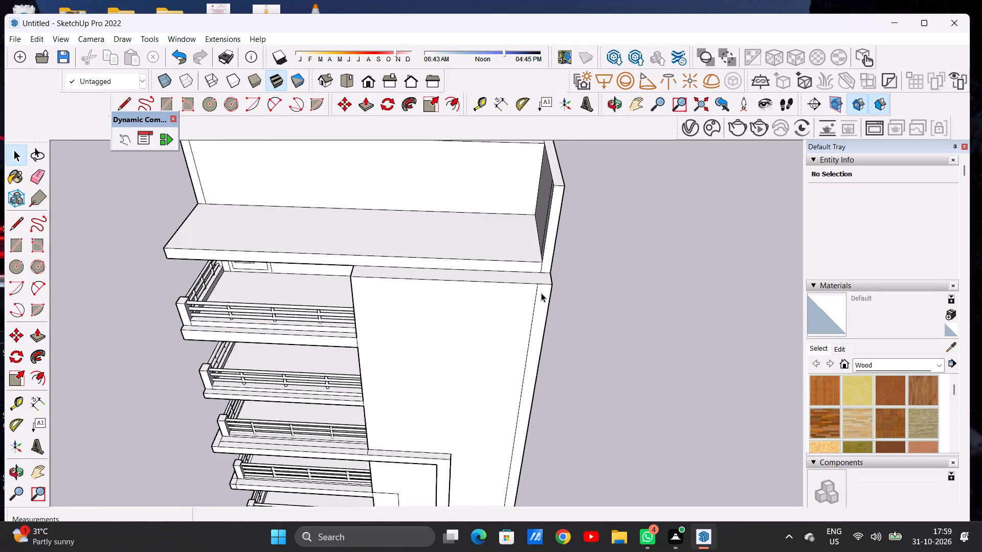
scroll(541, 293, "up", 4)
key("p")
scroll(553, 265, "up", 3)
scroll(553, 265, "down", 1)
scroll(553, 265, "up", 1)
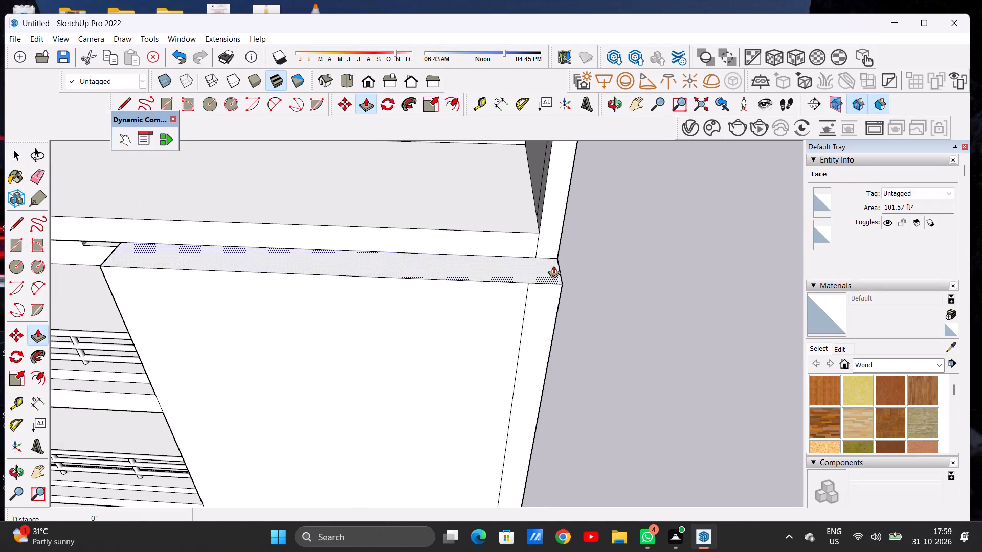
left_click(553, 265)
scroll(557, 190, "down", 20)
scroll(569, 143, "up", 11)
scroll(577, 169, "down", 1)
scroll(575, 174, "up", 3)
scroll(564, 180, "down", 2)
scroll(564, 180, "up", 7)
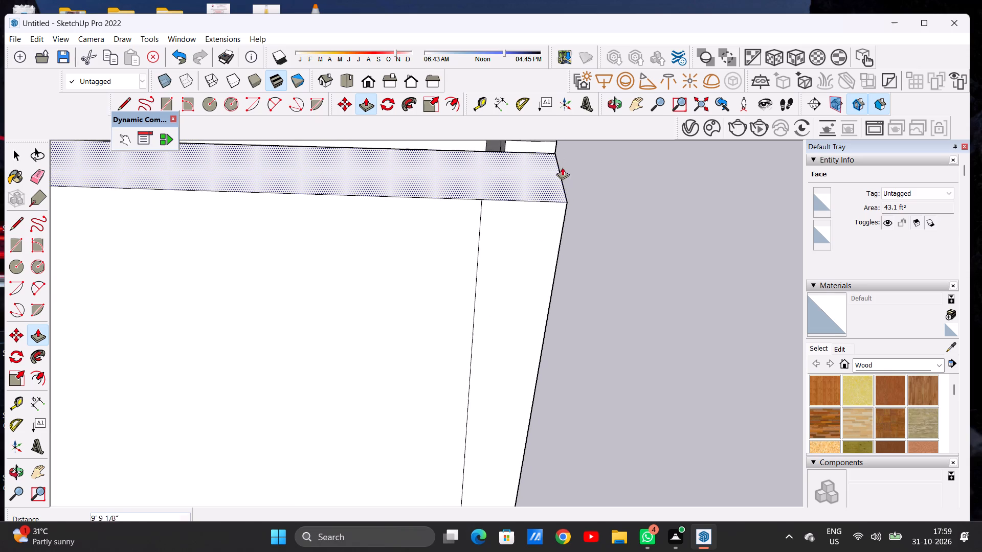
middle_click_drag(562, 167, 529, 192)
middle_click(529, 192)
scroll(528, 198, "down", 18)
scroll(526, 202, "up", 1)
scroll(526, 208, "down", 6)
scroll(535, 189, "up", 4)
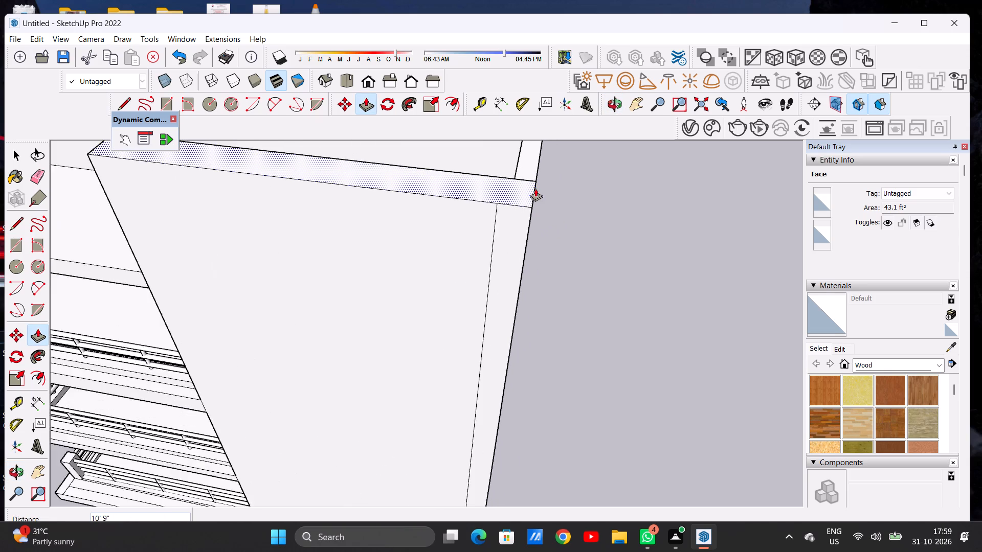
scroll(535, 189, "up", 8)
scroll(537, 185, "down", 1)
scroll(537, 185, "up", 1)
middle_click_drag(537, 192, 412, 206)
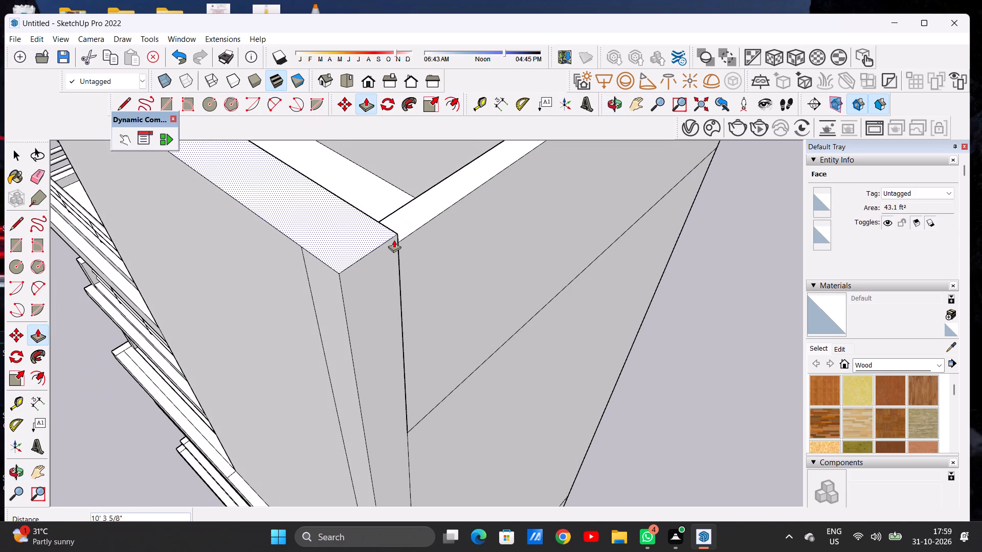
left_click(398, 246)
key("space")
Examine the building's front from several angles, checking the raised front wall, the cross wall and the balcony storeys below.
scroll(397, 308, "down", 6)
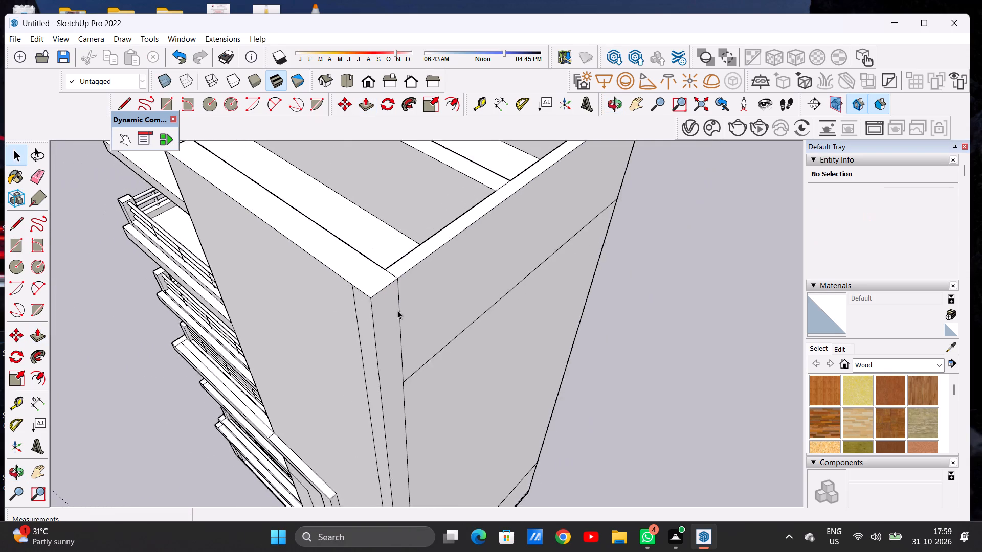
scroll(397, 310, "down", 20)
scroll(397, 310, "down", 3)
middle_click_drag(427, 303, 556, 200)
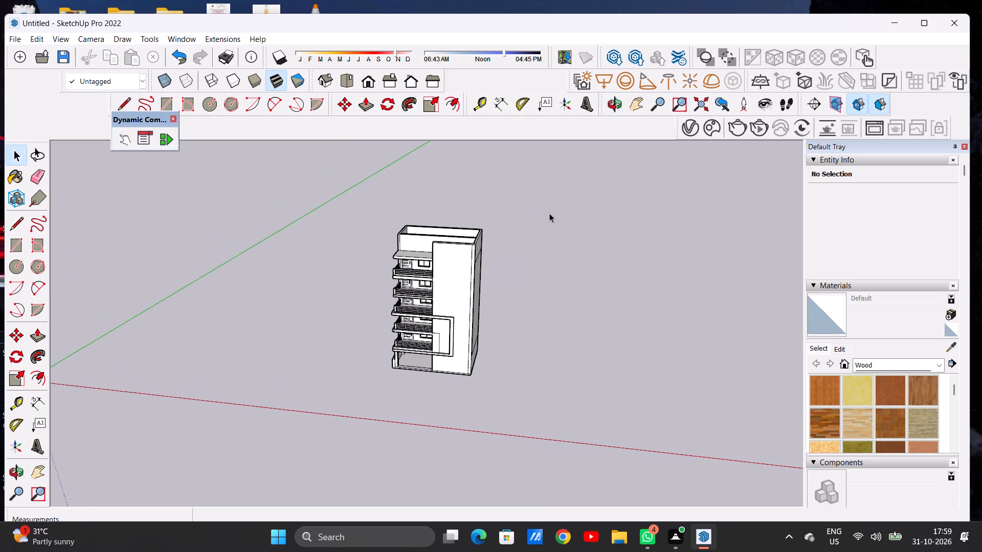
middle_click_drag(426, 303, 485, 257)
scroll(411, 245, "up", 7)
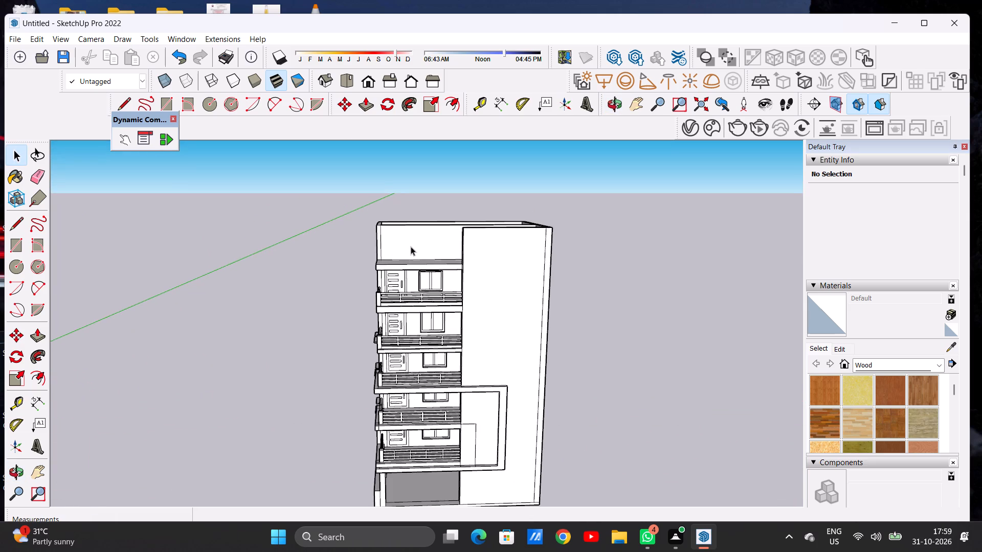
middle_click_drag(411, 251, 387, 236)
scroll(417, 236, "up", 2)
scroll(417, 236, "down", 1)
scroll(417, 236, "up", 2)
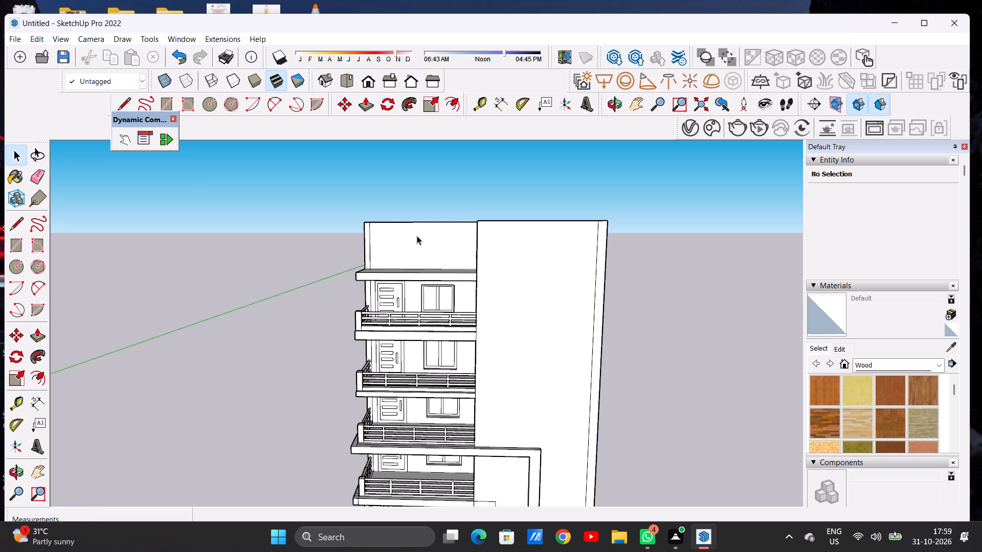
scroll(417, 236, "down", 5)
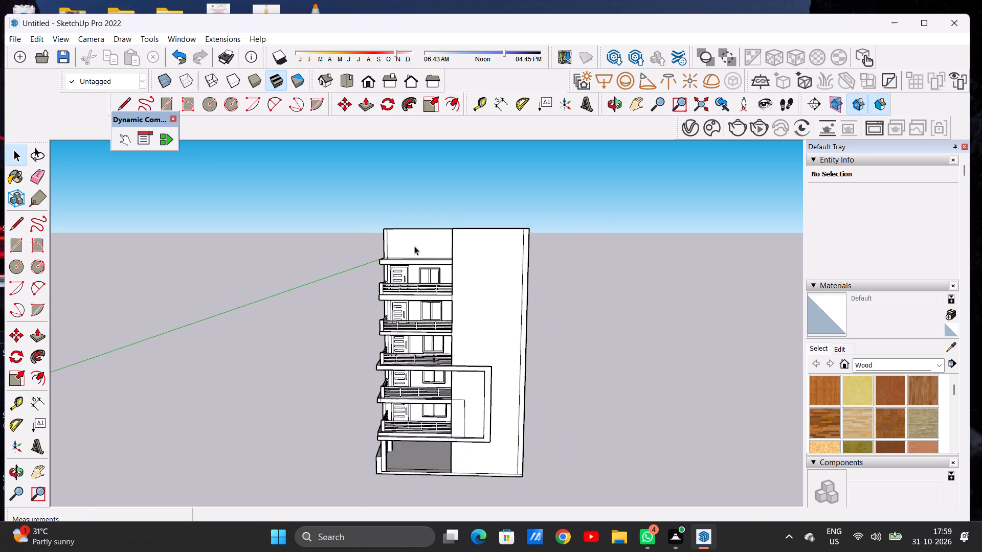
scroll(414, 246, "down", 2)
scroll(407, 249, "up", 9)
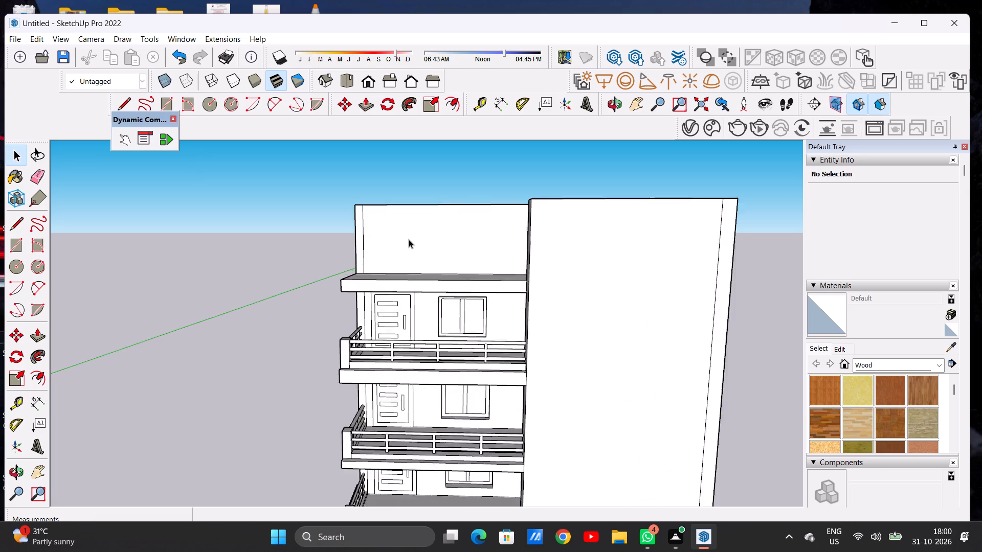
scroll(409, 239, "up", 4)
middle_click_drag(413, 237, 530, 278)
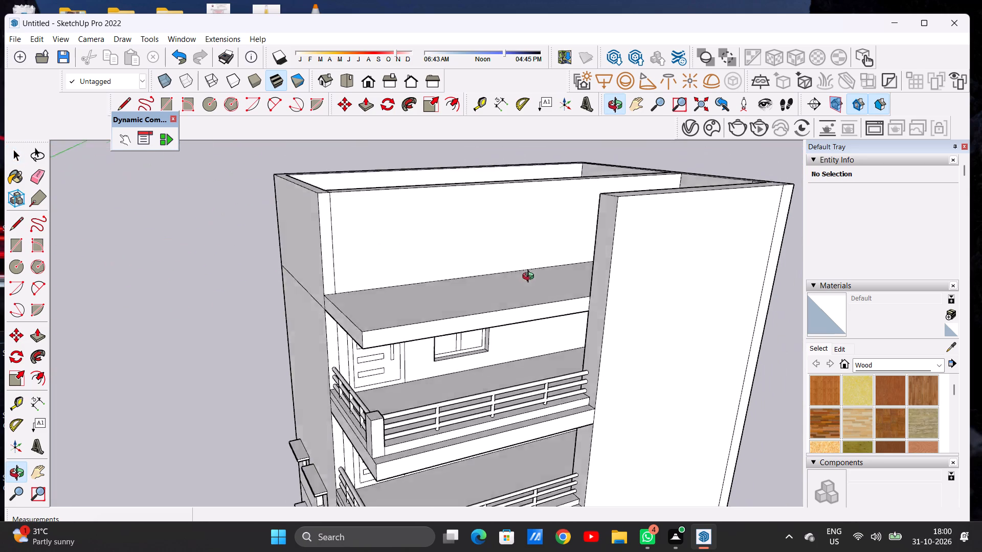
middle_click_drag(530, 278, 545, 269)
middle_click_drag(545, 269, 521, 255)
middle_click_drag(401, 278, 398, 272)
middle_click_drag(387, 272, 349, 263)
middle_click_drag(308, 264, 271, 269)
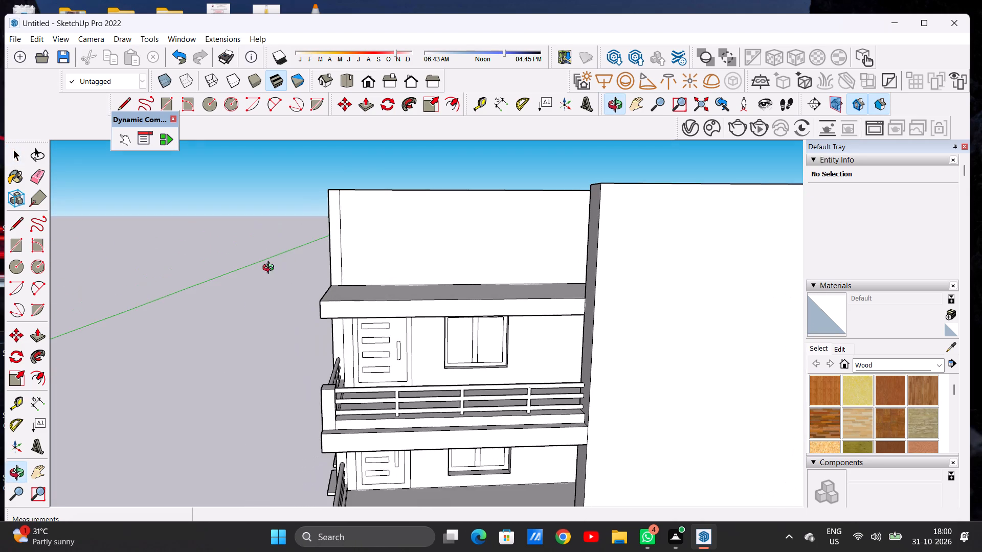
middle_click_drag(271, 269, 270, 269)
middle_click_drag(457, 270, 425, 271)
scroll(441, 300, "down", 12)
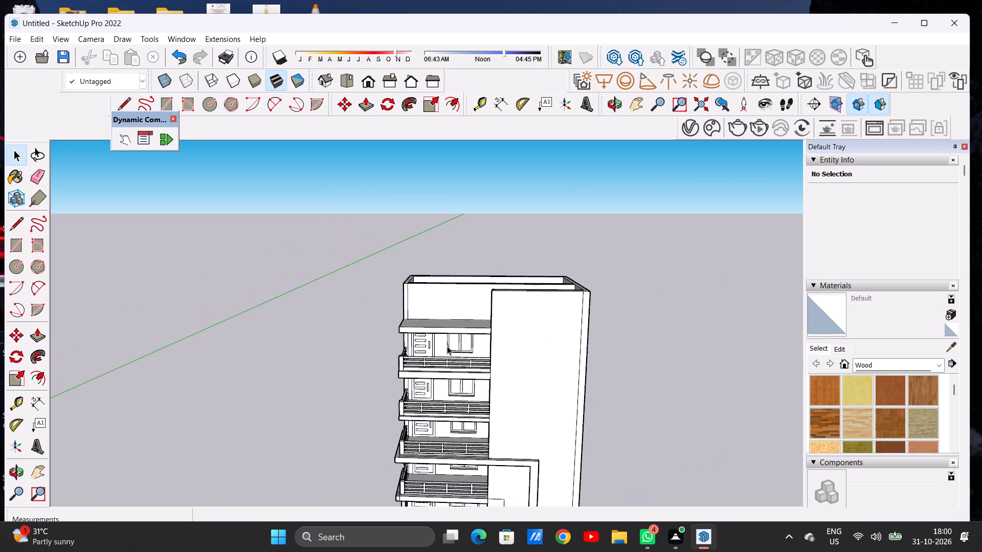
scroll(447, 346, "down", 6)
scroll(437, 360, "up", 4)
scroll(440, 282, "up", 14)
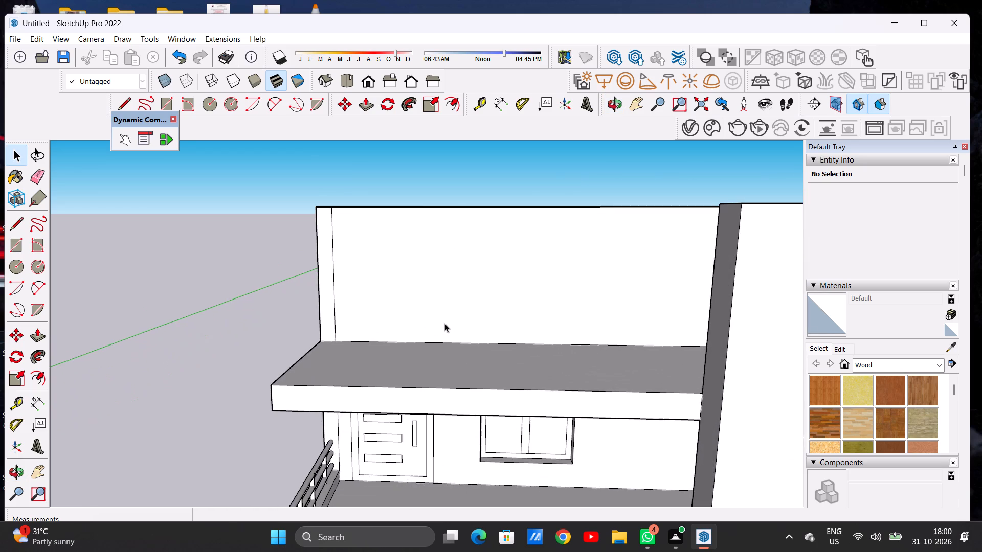
Draw a door rectangle about 5' 8 1/8" by 7' 4 1/8" on the rooftop cross wall, from its base near the side wall.
middle_click_drag(443, 326, 441, 308)
scroll(439, 347, "down", 11)
middle_click_drag(439, 337, 441, 319)
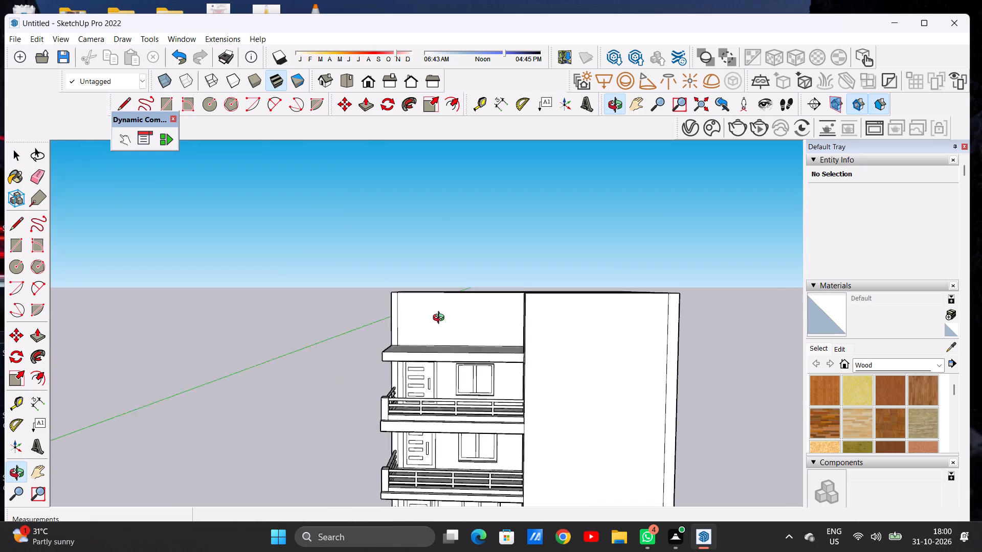
middle_click_drag(441, 319, 433, 334)
scroll(436, 321, "up", 6)
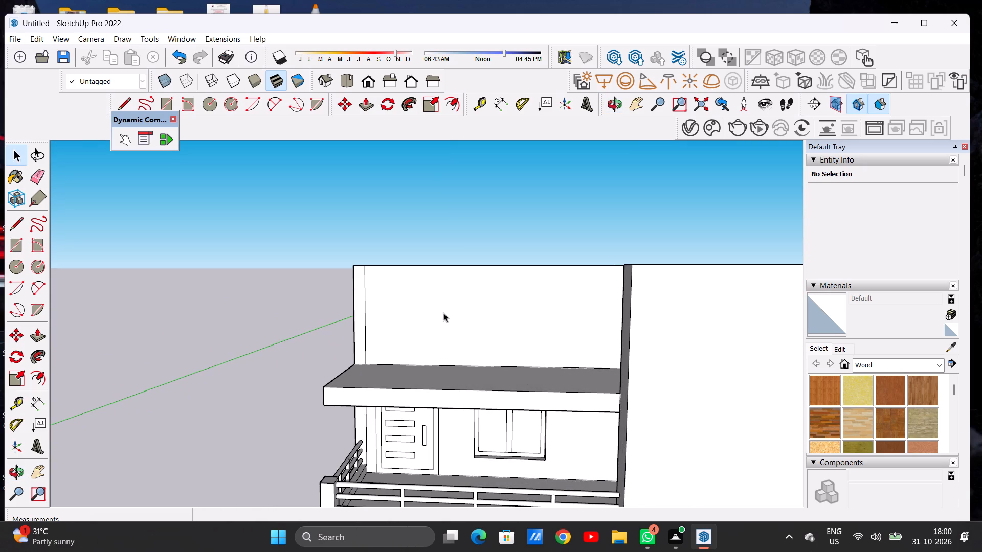
key("r")
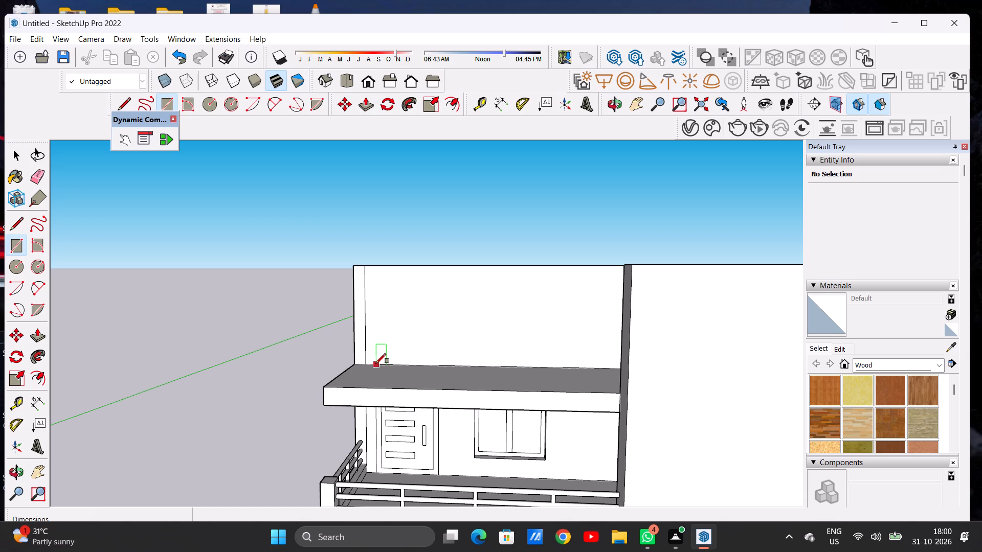
left_click(376, 362)
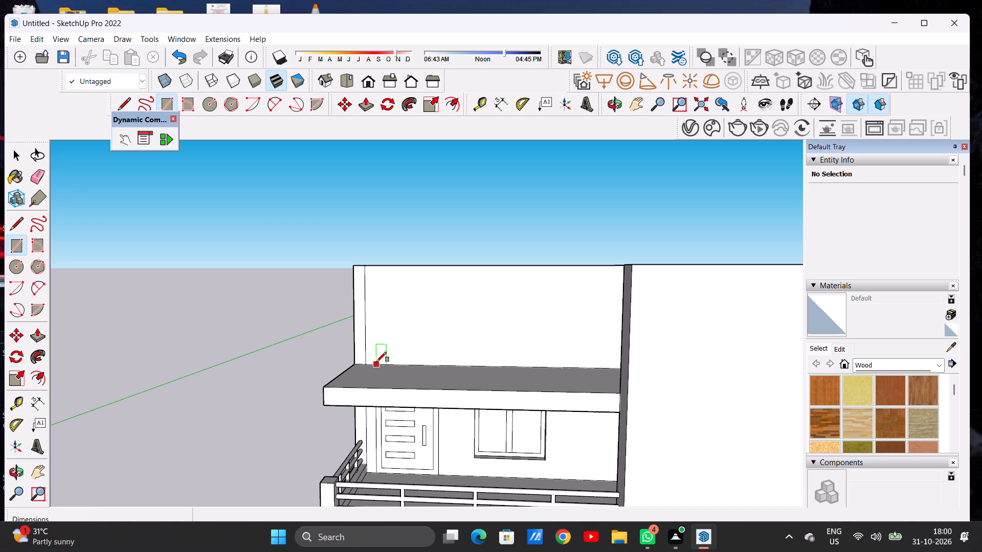
left_click(441, 281)
key("space")
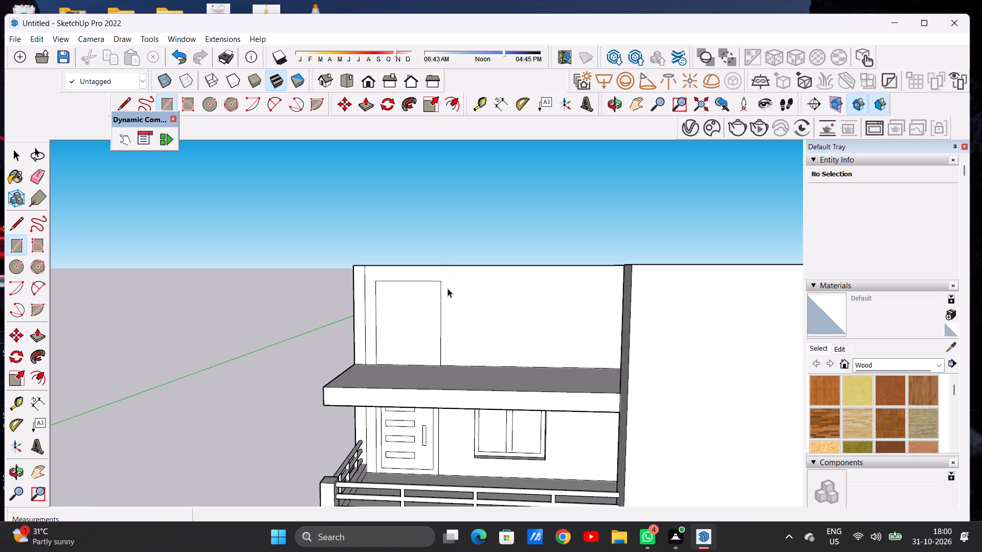
Offset the rooftop door rectangle's outline inward by about 5 3/8" to form the door frame.
scroll(446, 319, "down", 12)
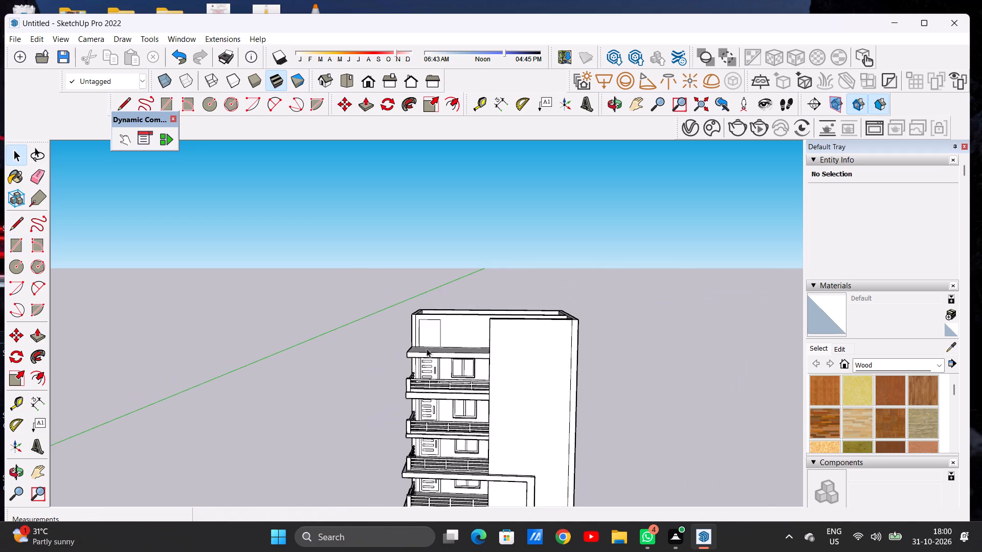
scroll(423, 339, "down", 1)
scroll(423, 339, "up", 1)
scroll(423, 339, "down", 1)
scroll(423, 339, "up", 10)
middle_click_drag(430, 336, 433, 324)
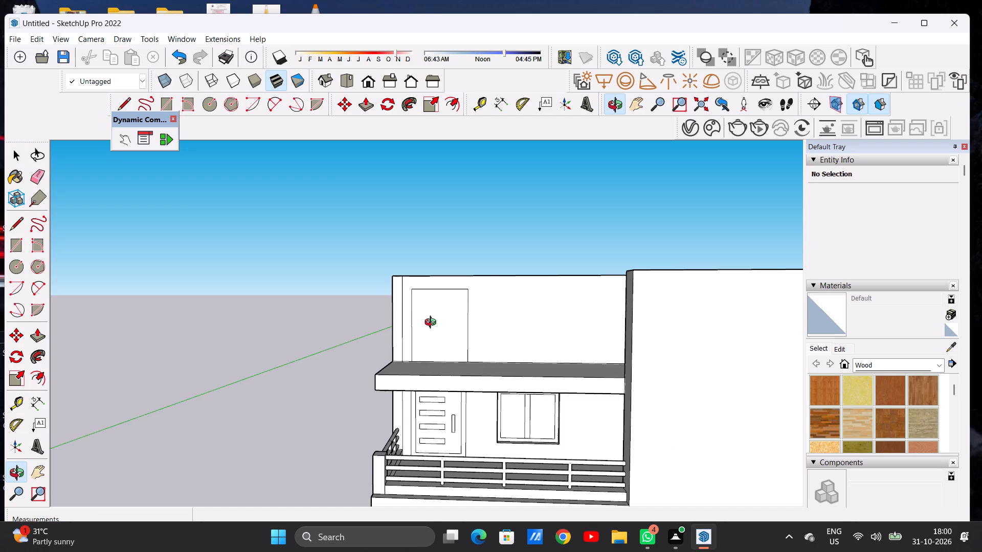
middle_click_drag(433, 324, 422, 340)
scroll(460, 318, "up", 4)
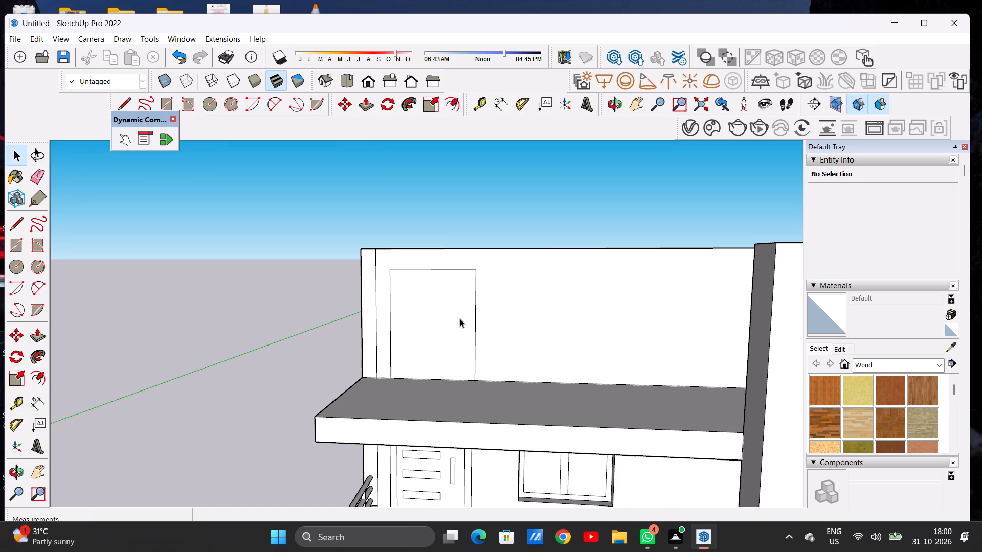
type("OF")
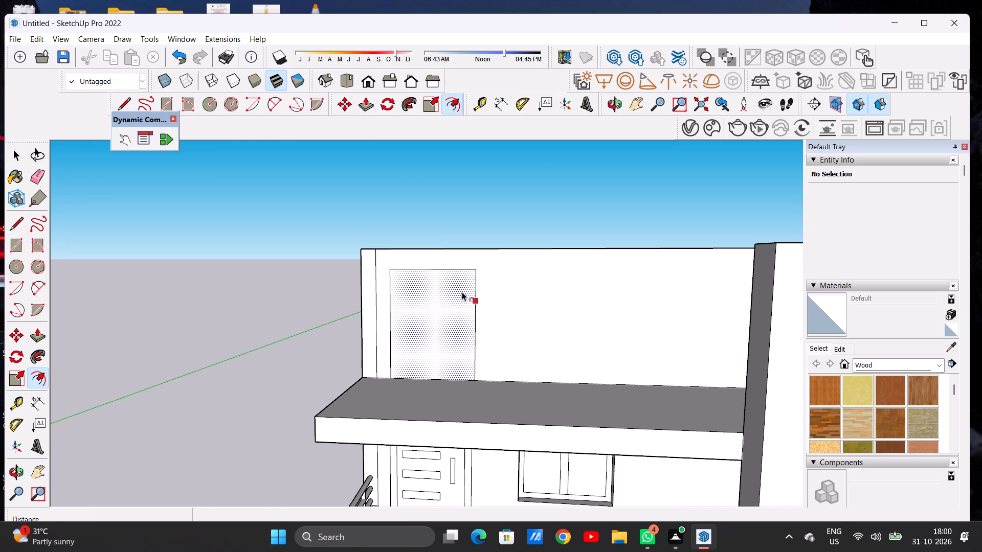
scroll(461, 288, "up", 2)
left_click(437, 277)
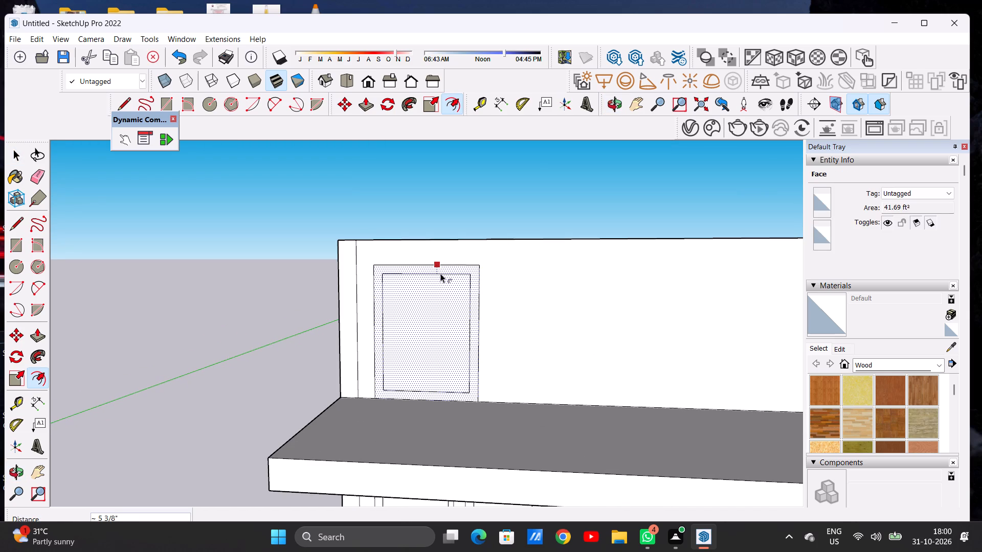
left_click(440, 273)
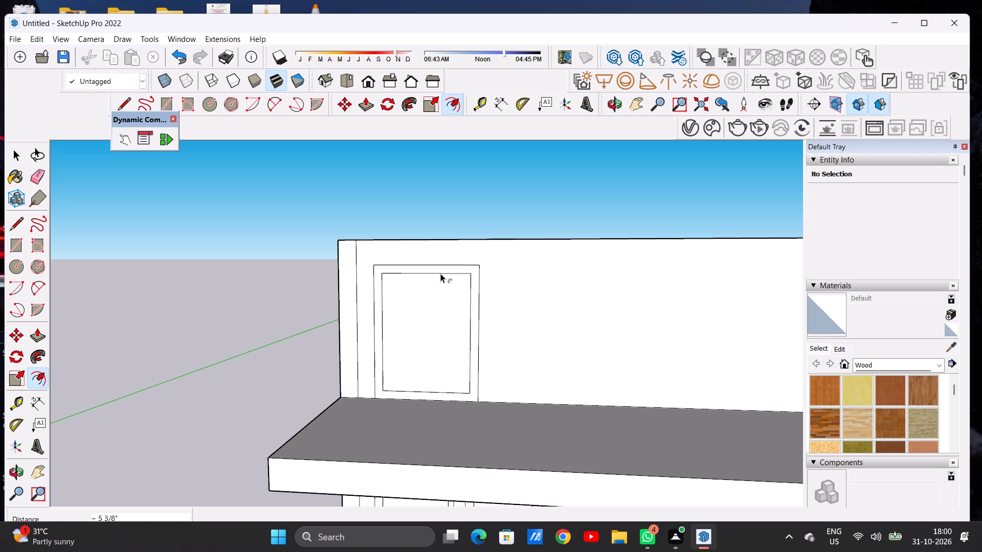
key("space")
Draw a window rectangle about 4' 11 1/16" square on the rooftop cross wall, beside the framed door outline.
scroll(449, 301, "down", 14)
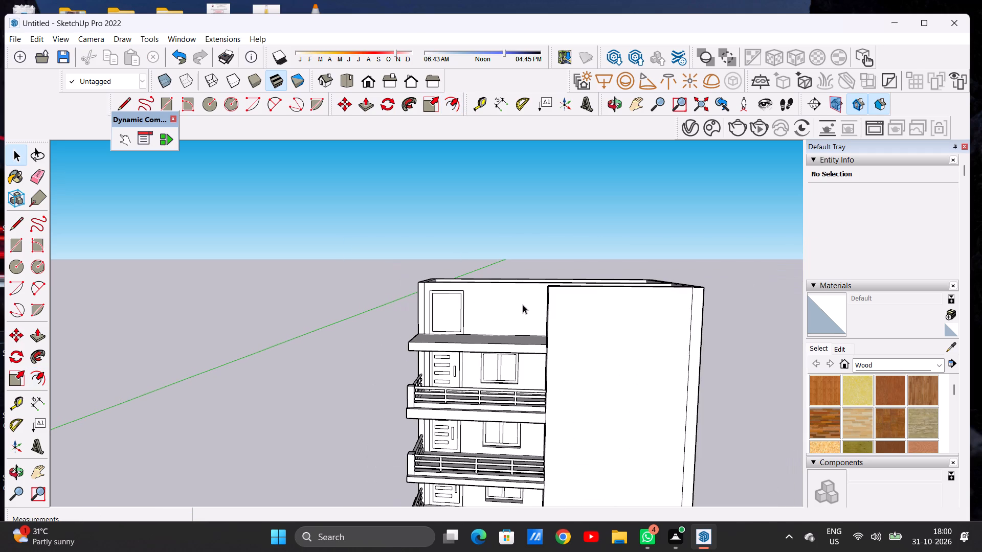
scroll(474, 320, "up", 6)
middle_click_drag(497, 309, 505, 271)
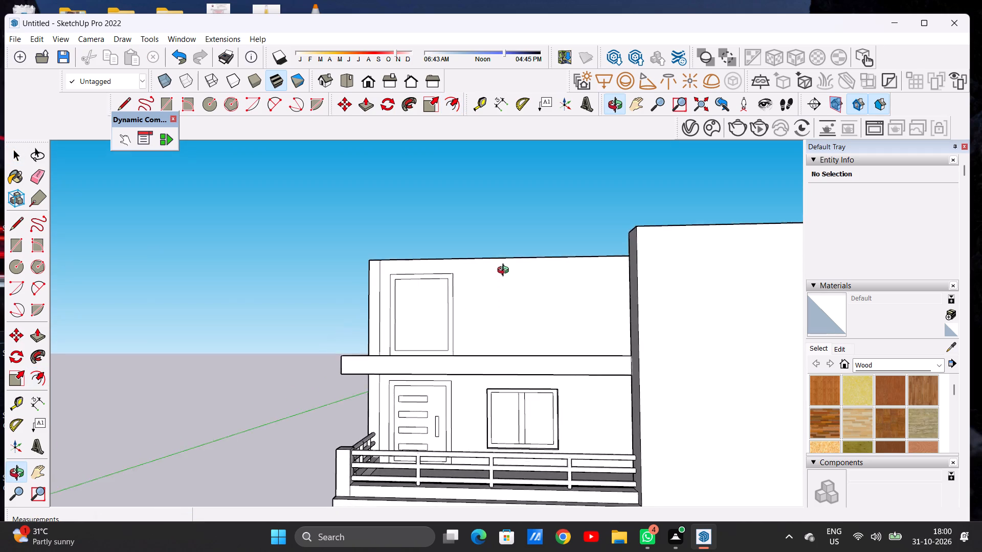
middle_click_drag(505, 271, 487, 293)
key("r")
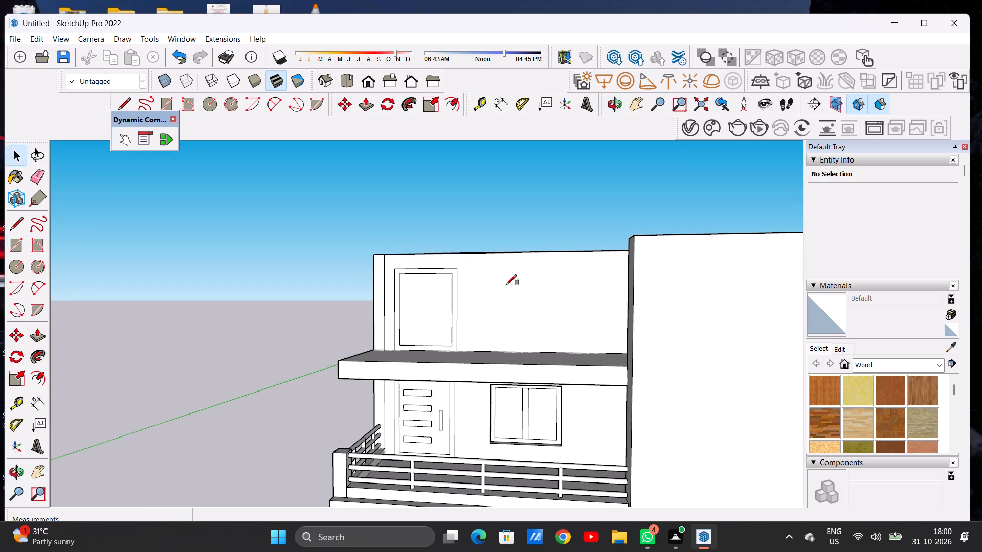
scroll(505, 287, "up", 5)
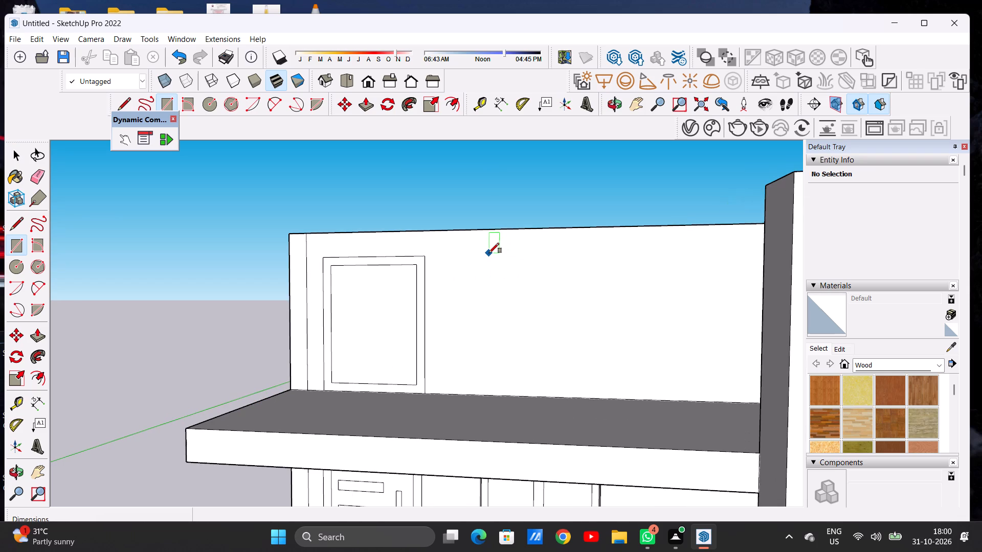
left_click(489, 253)
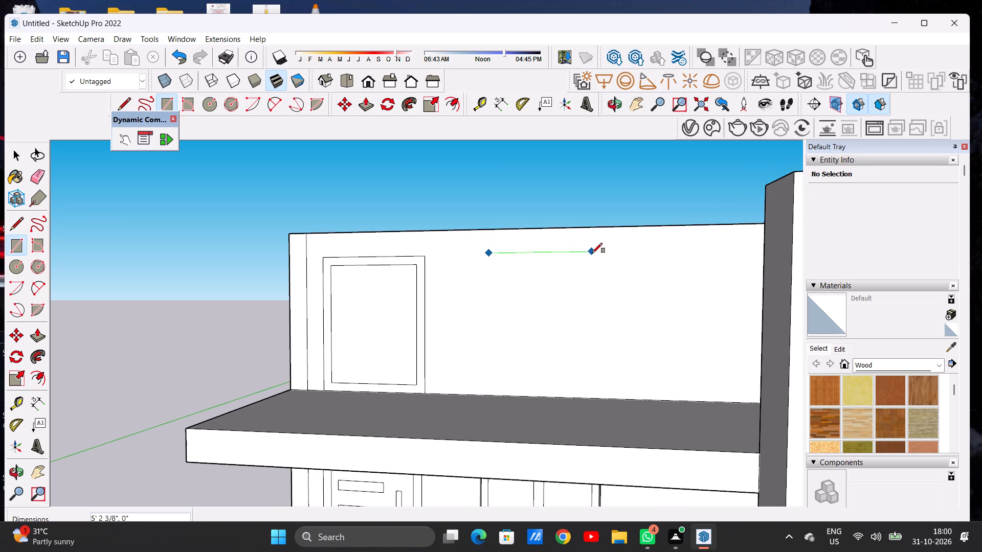
left_click(586, 346)
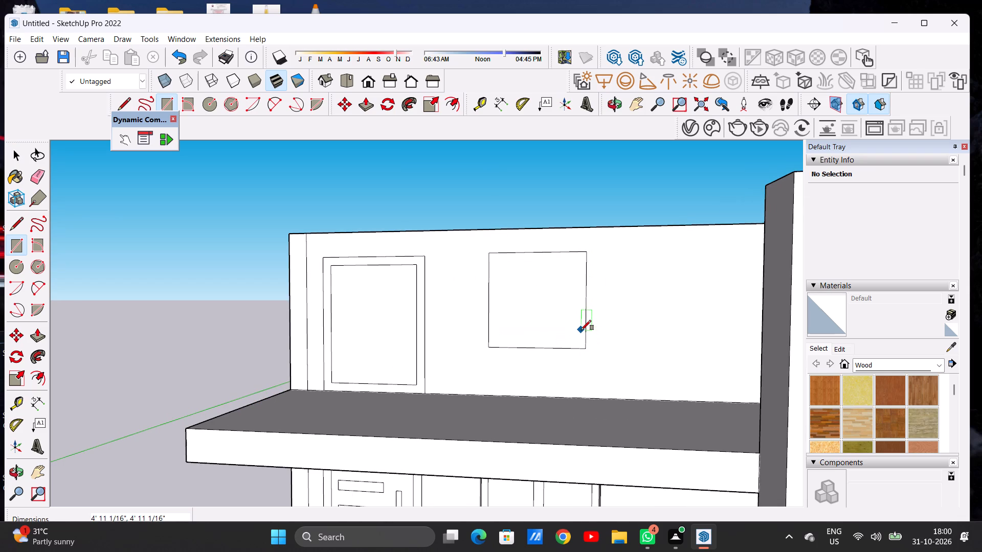
key("space")
Examine the rooftop wall up close and from the front, comparing its door and window outlines with those of the storeys below.
scroll(584, 361, "down", 8)
scroll(569, 356, "up", 1)
scroll(569, 356, "down", 2)
middle_click_drag(592, 379, 591, 398)
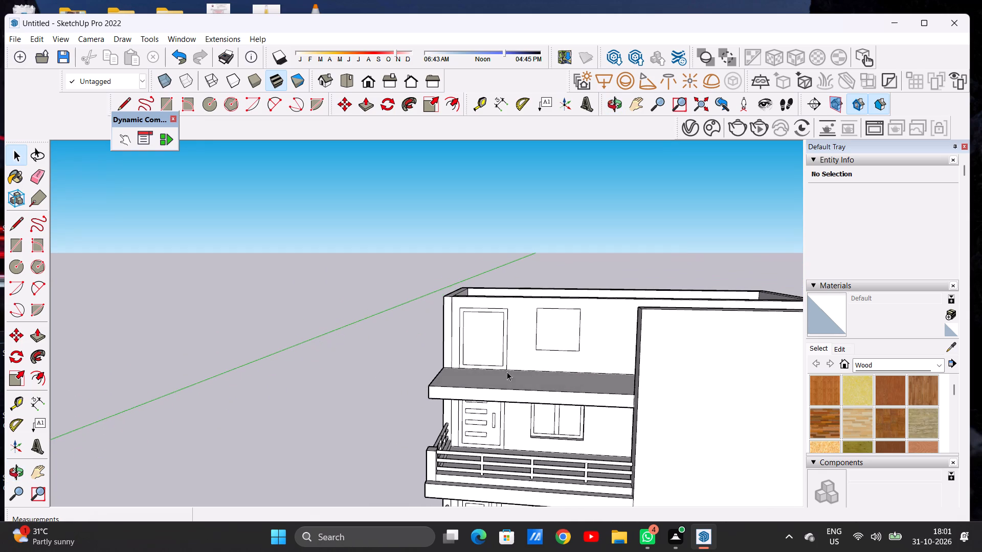
scroll(473, 372, "down", 6)
scroll(486, 338, "up", 9)
scroll(505, 359, "down", 5)
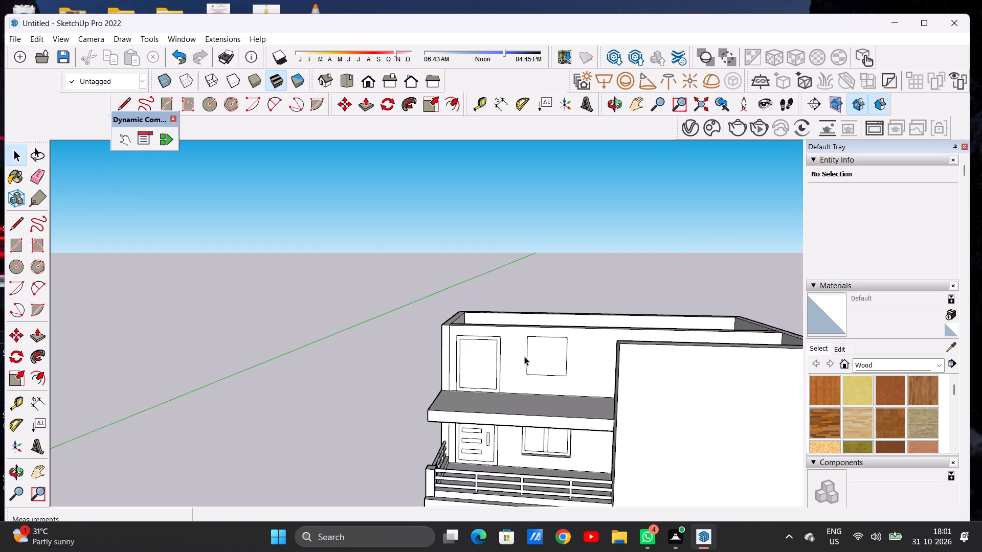
scroll(524, 356, "down", 4)
scroll(491, 367, "up", 13)
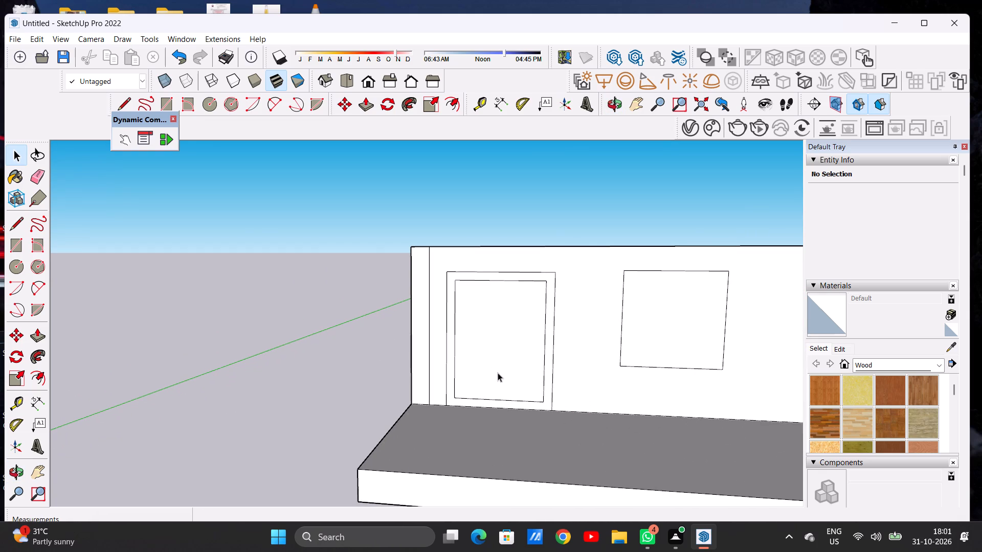
left_click(366, 79)
scroll(446, 467, "down", 4)
scroll(387, 464, "down", 4)
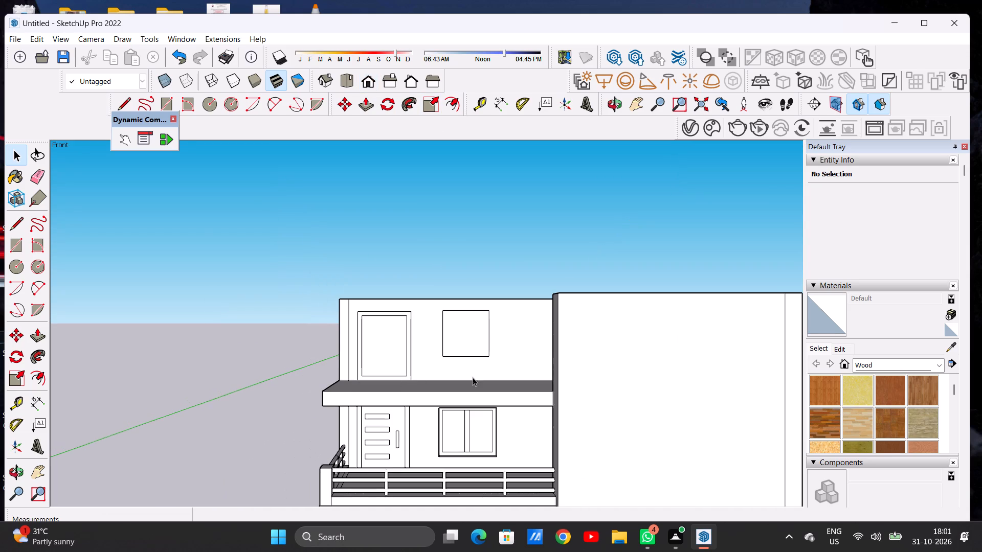
scroll(473, 377, "up", 2)
scroll(454, 400, "down", 16)
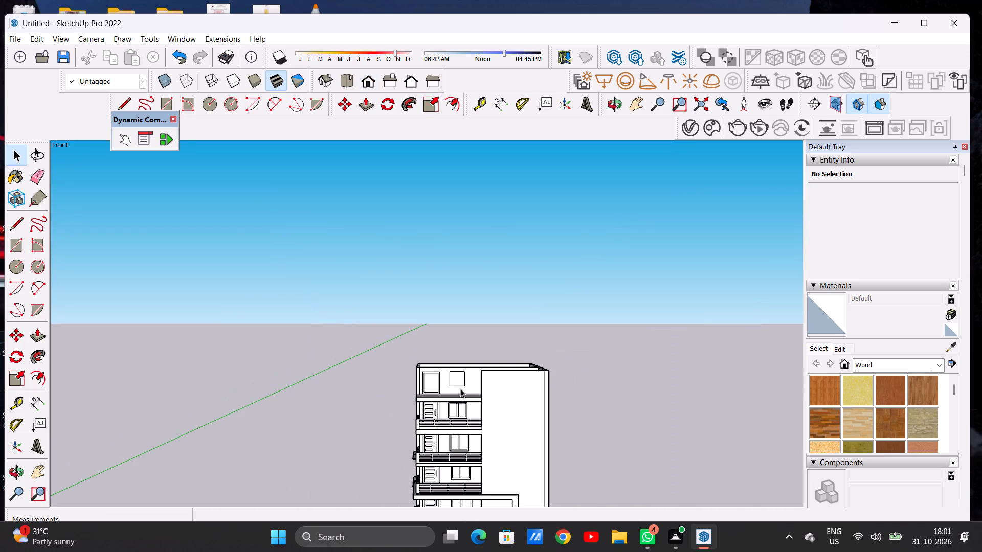
scroll(461, 387, "up", 6)
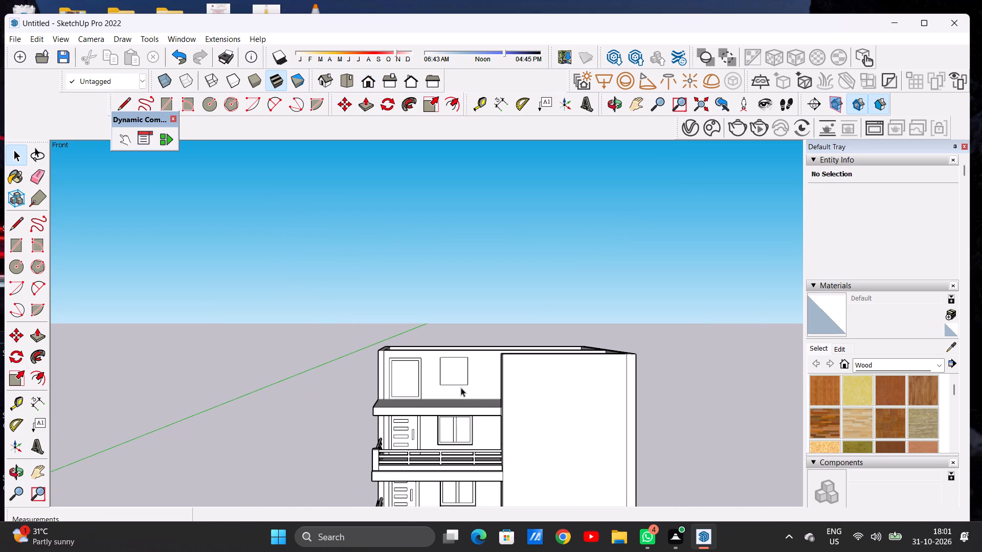
scroll(461, 387, "up", 5)
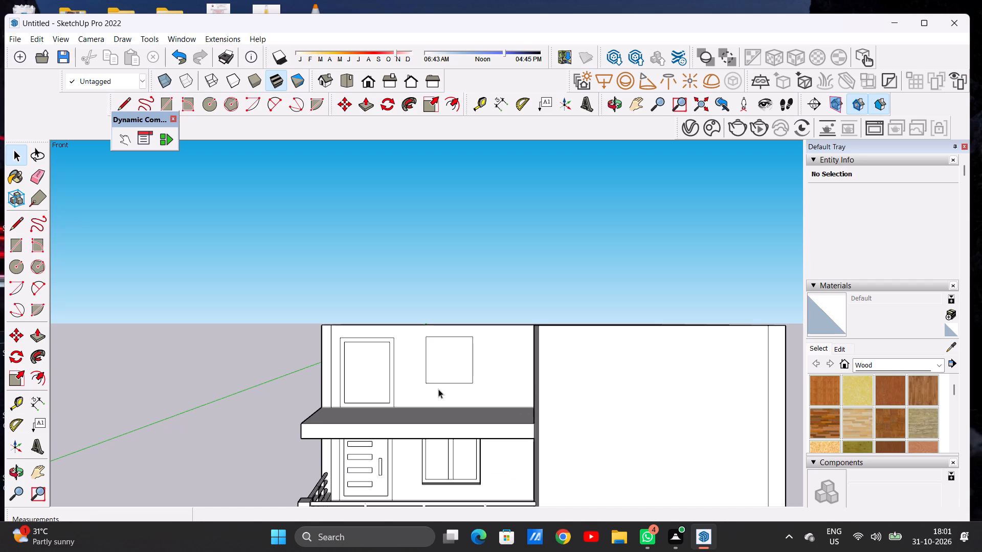
scroll(438, 389, "down", 4)
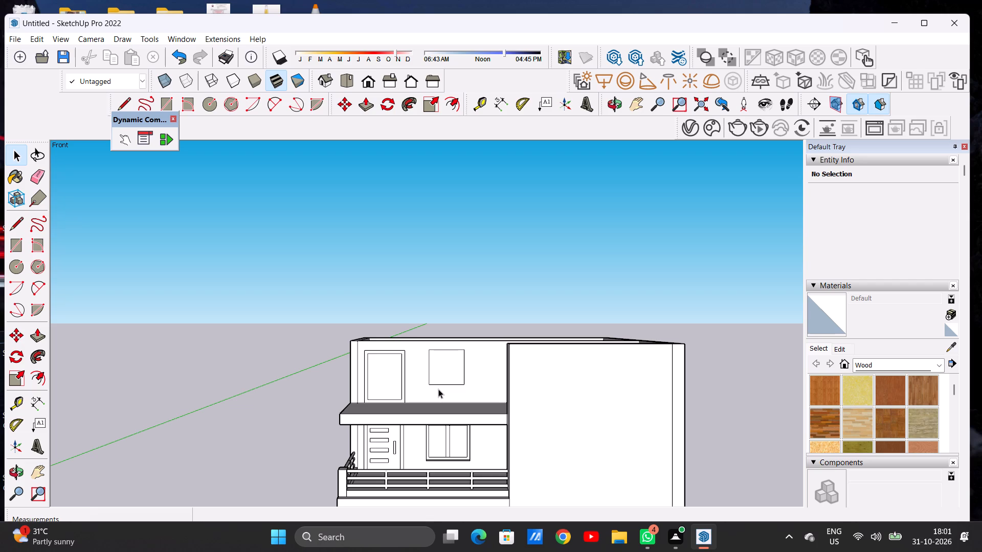
scroll(438, 389, "down", 11)
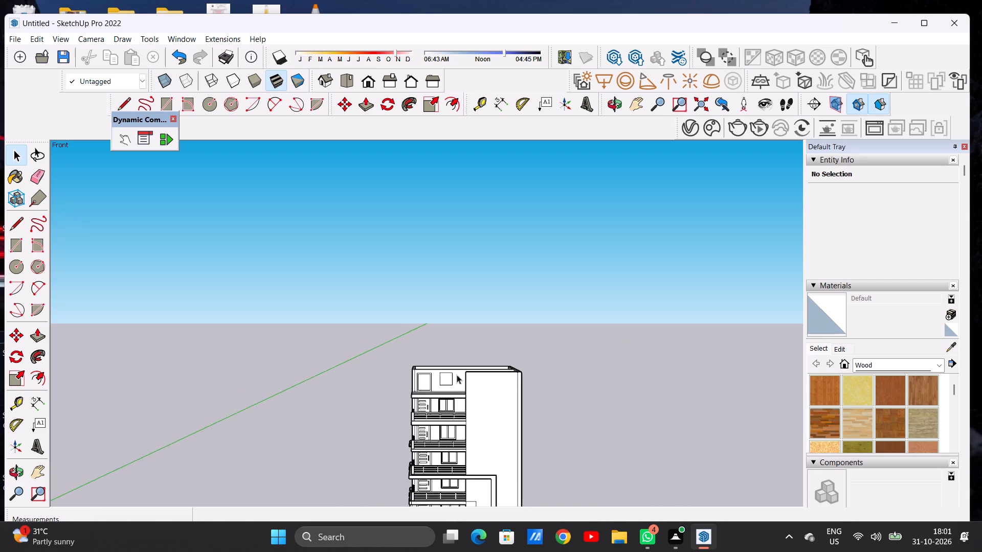
scroll(463, 357, "down", 14)
scroll(462, 395, "up", 7)
scroll(449, 336, "up", 9)
scroll(449, 334, "down", 1)
scroll(449, 334, "up", 10)
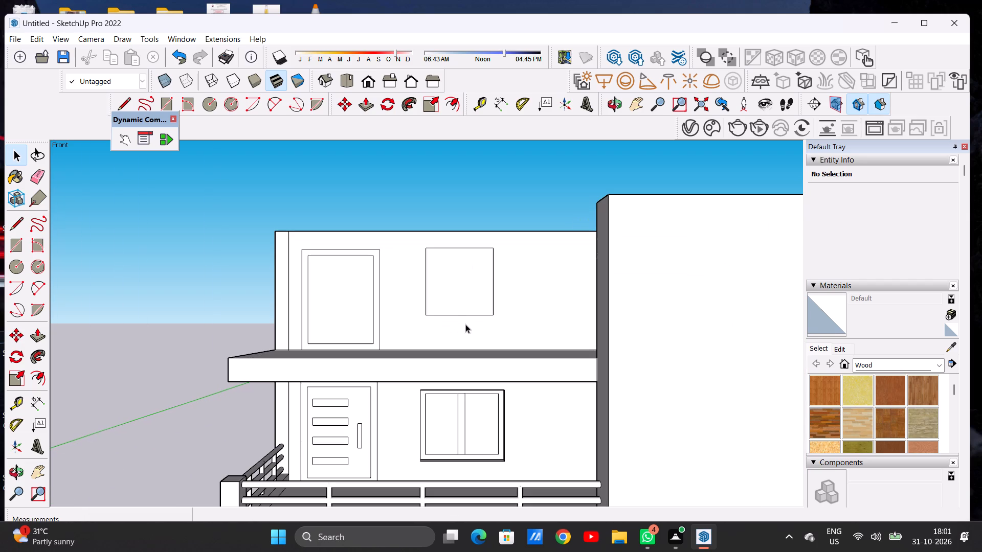
Draw a narrow rectangle about 4 7/8" wide by 4' 11 1/16" high against the rooftop window outline's door-side edge.
key("r")
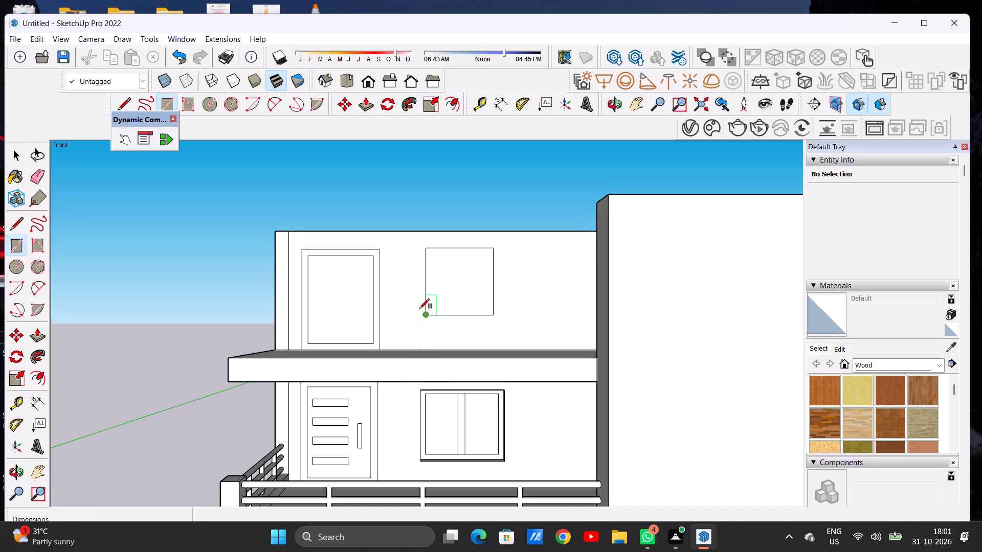
scroll(421, 315, "up", 5)
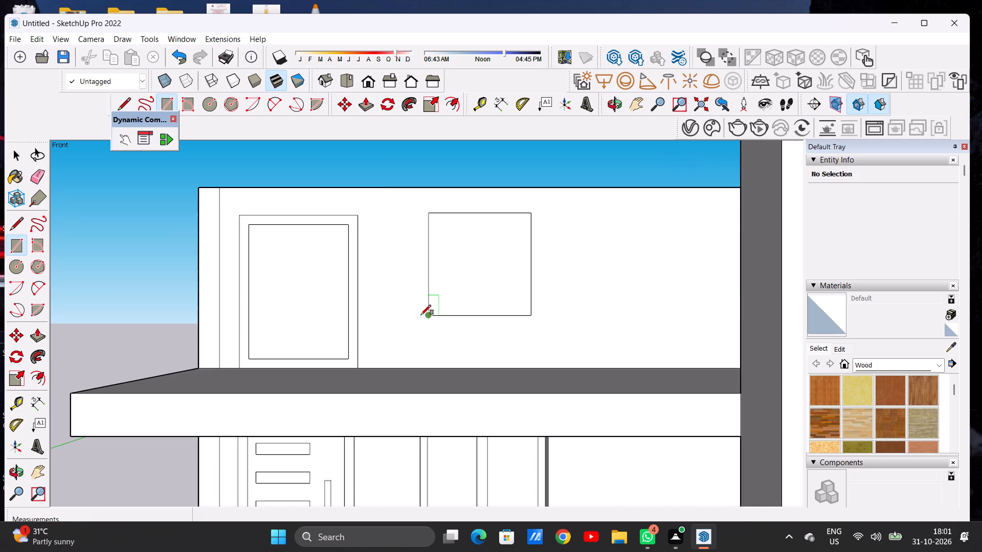
scroll(421, 315, "up", 4)
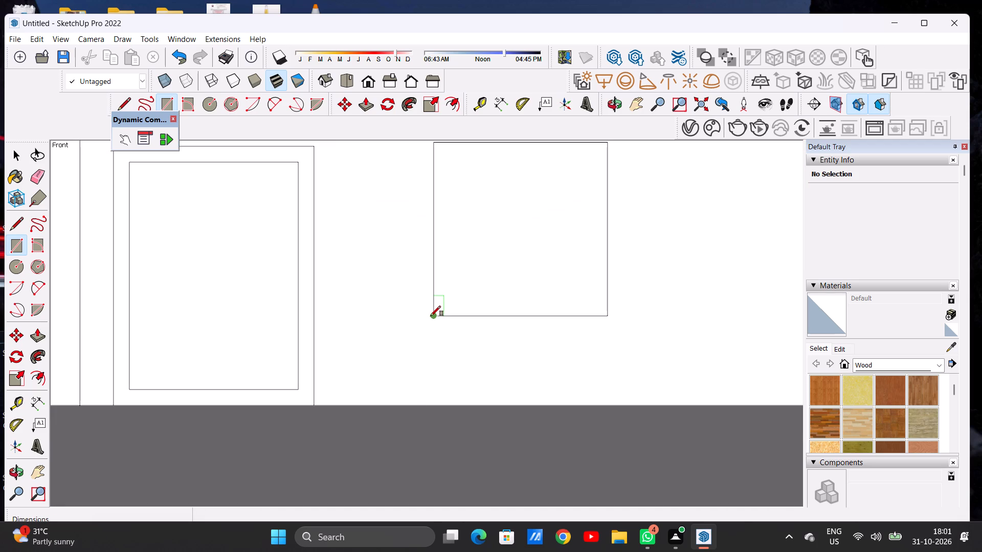
left_click(432, 315)
left_click(417, 314)
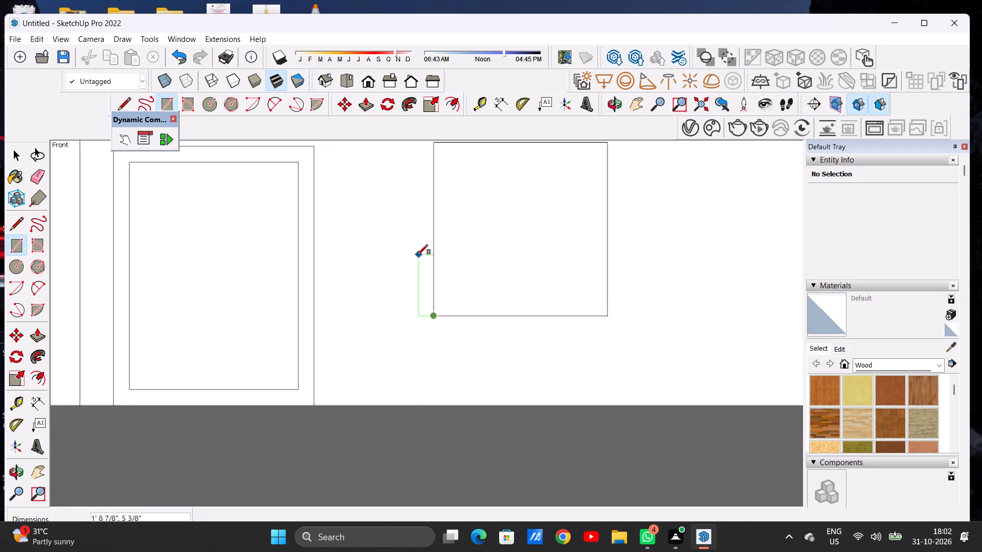
scroll(410, 244, "down", 11)
scroll(417, 211, "up", 7)
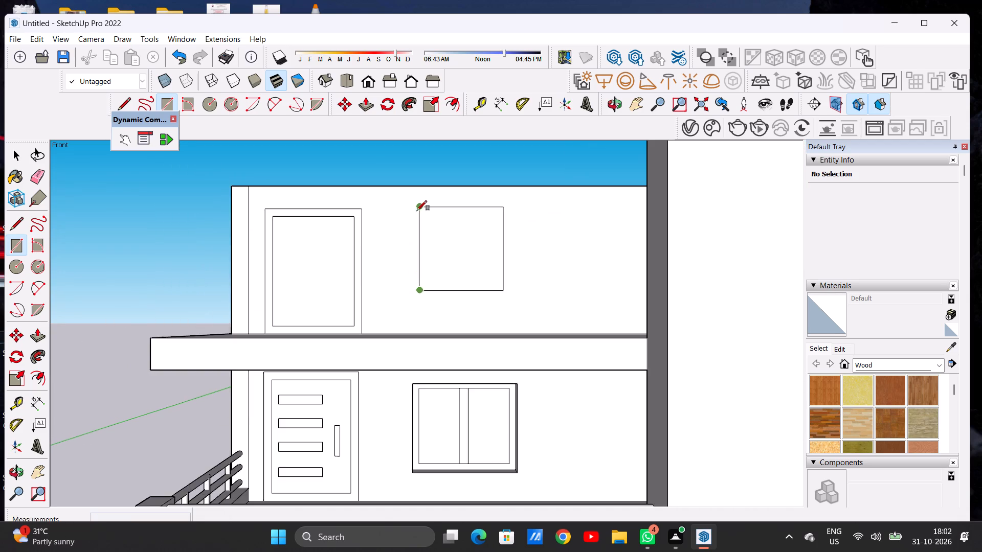
scroll(417, 211, "up", 5)
left_click(426, 200)
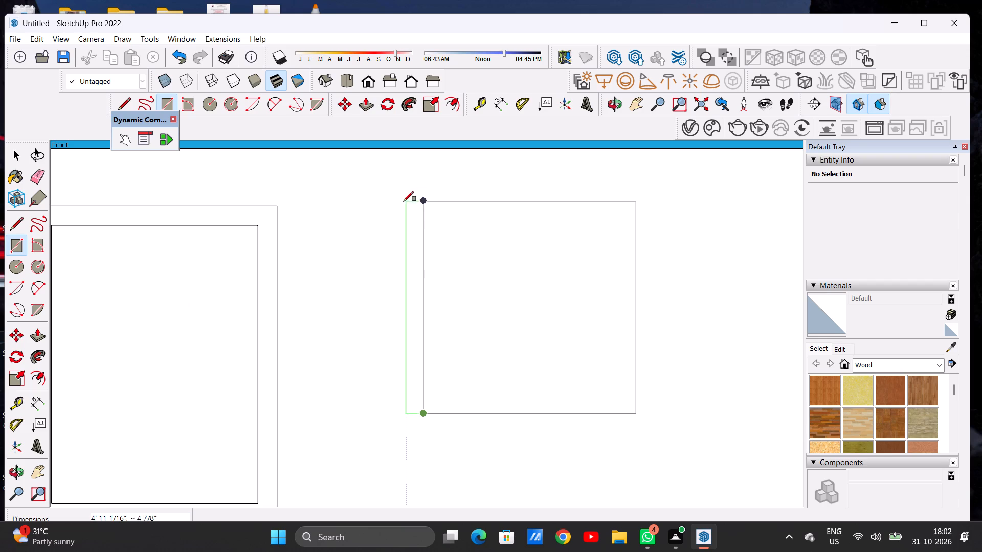
left_click(403, 206)
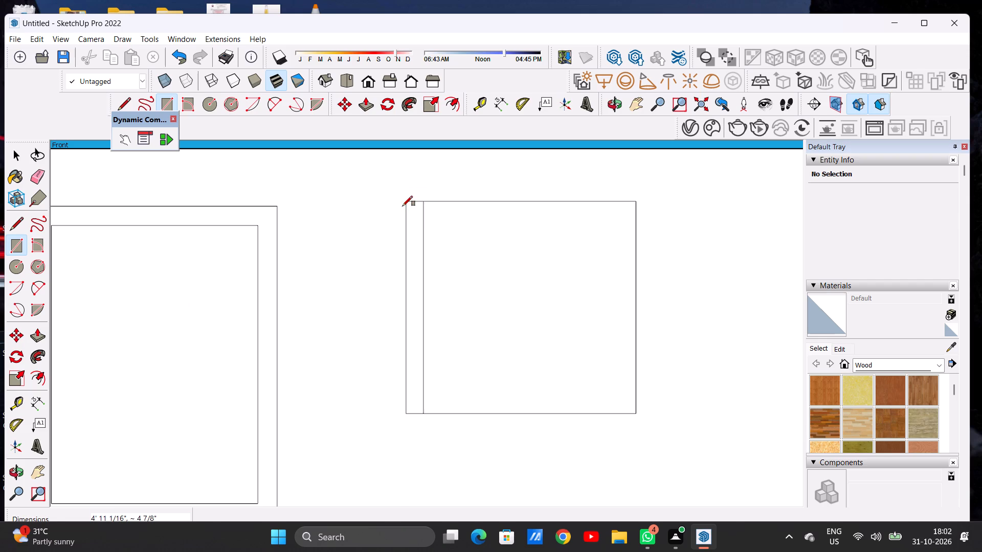
key("space")
Erase the vertical line between the narrow strip and the rooftop window outline to merge them into one wider window.
scroll(407, 228, "down", 11)
scroll(460, 265, "up", 1)
scroll(461, 265, "down", 7)
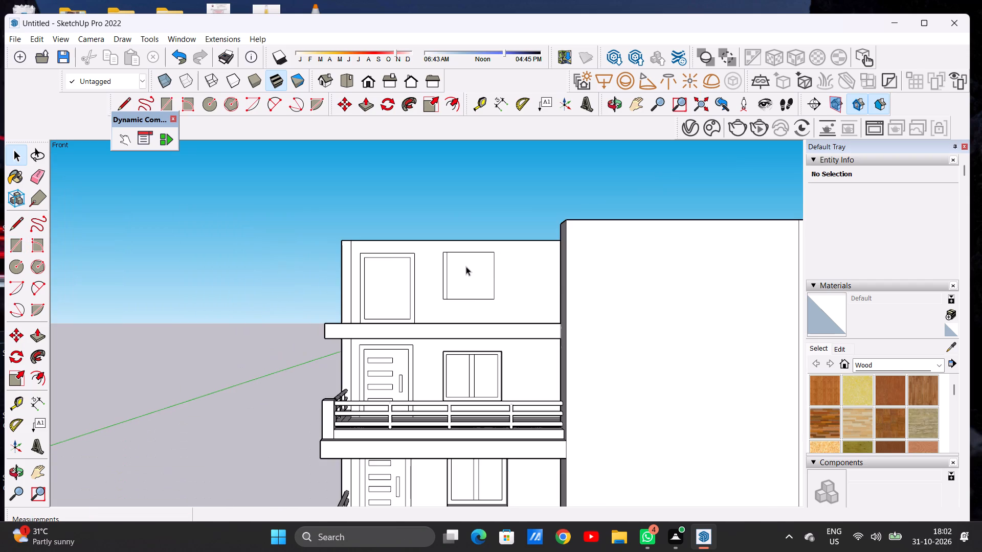
scroll(465, 269, "up", 9)
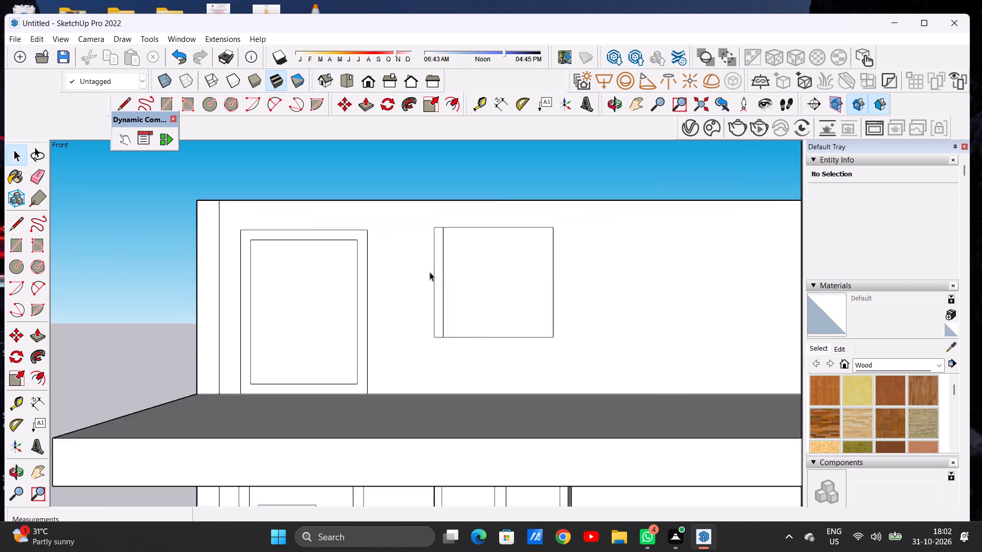
scroll(430, 272, "up", 3)
key("e")
left_click_drag(446, 272, 451, 276)
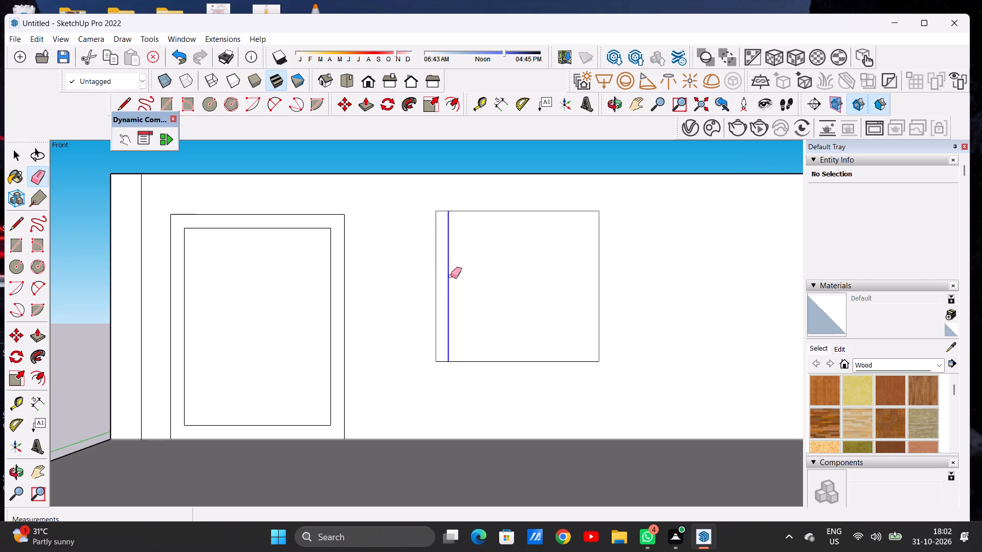
left_click_drag(451, 276, 451, 276)
Examine the rooftop cross wall and its widened window outline from a higher angle.
scroll(457, 314, "down", 2)
scroll(457, 315, "up", 1)
scroll(457, 315, "down", 11)
middle_click_drag(489, 302, 465, 352)
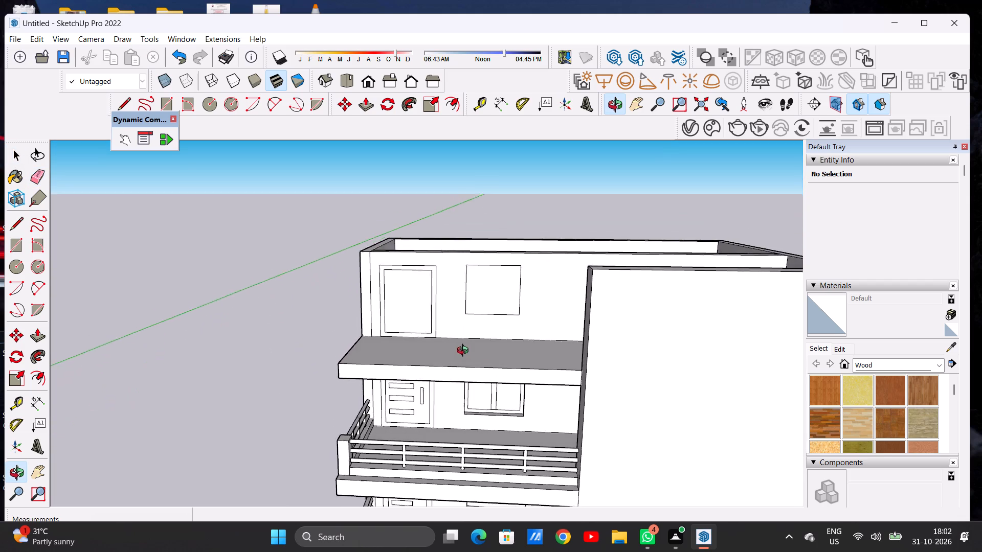
middle_click_drag(465, 352, 467, 375)
scroll(489, 280, "up", 1)
scroll(489, 280, "down", 1)
scroll(489, 280, "up", 4)
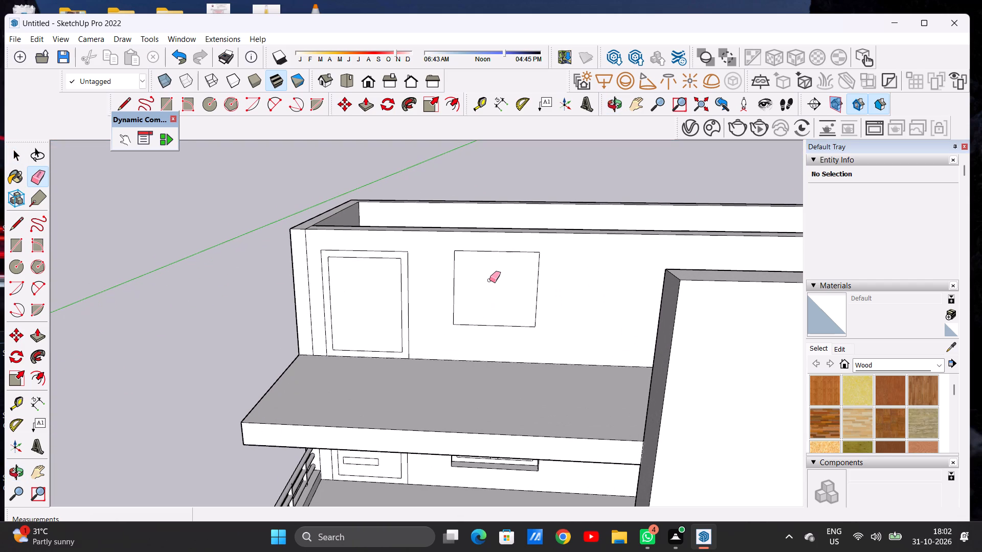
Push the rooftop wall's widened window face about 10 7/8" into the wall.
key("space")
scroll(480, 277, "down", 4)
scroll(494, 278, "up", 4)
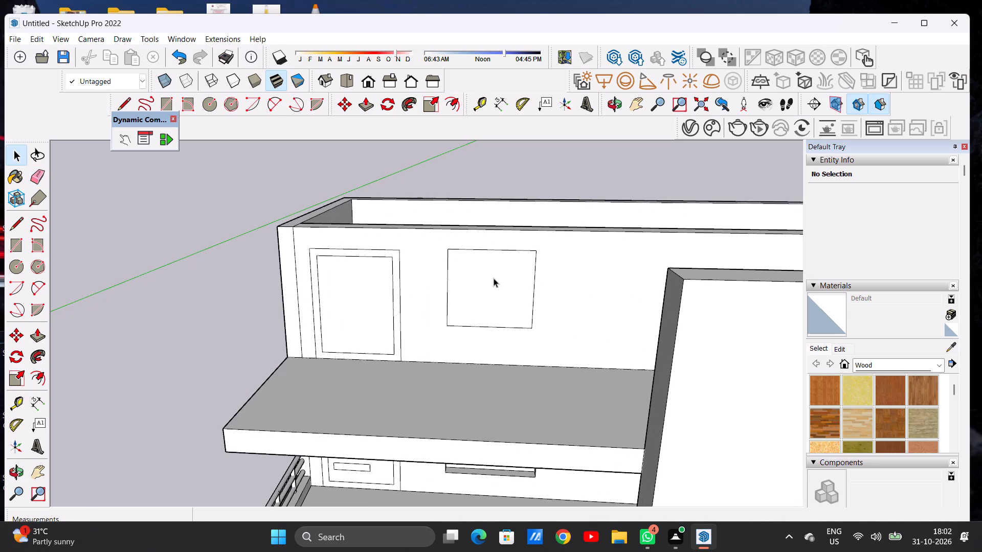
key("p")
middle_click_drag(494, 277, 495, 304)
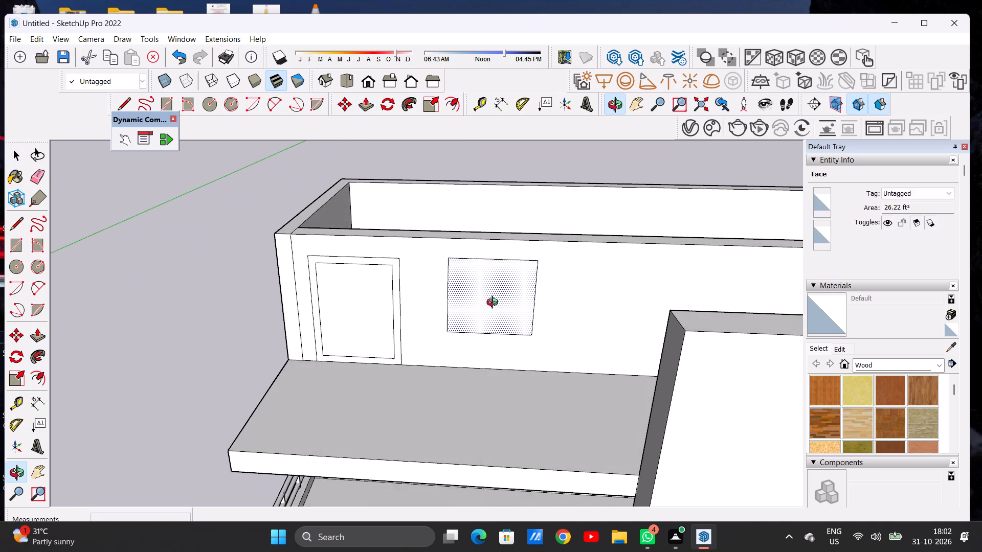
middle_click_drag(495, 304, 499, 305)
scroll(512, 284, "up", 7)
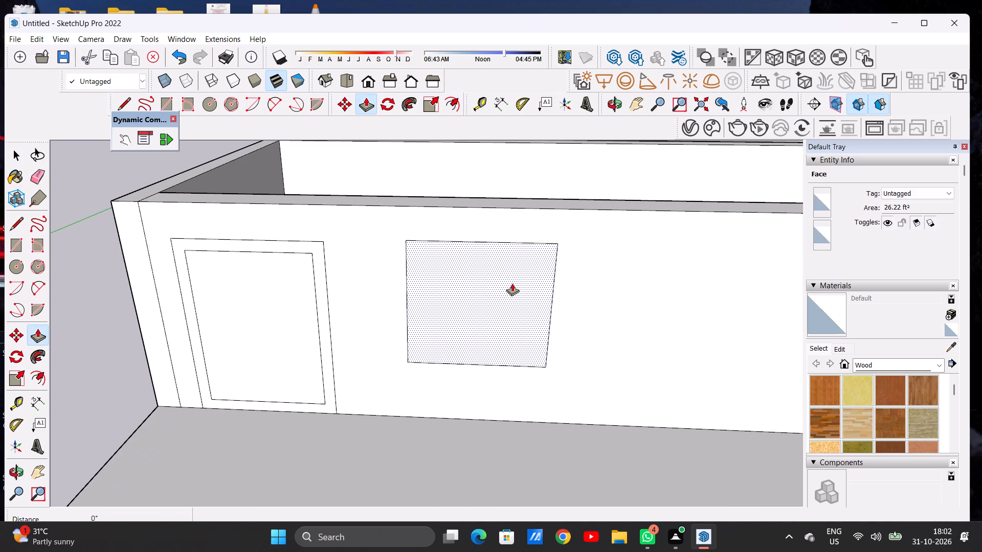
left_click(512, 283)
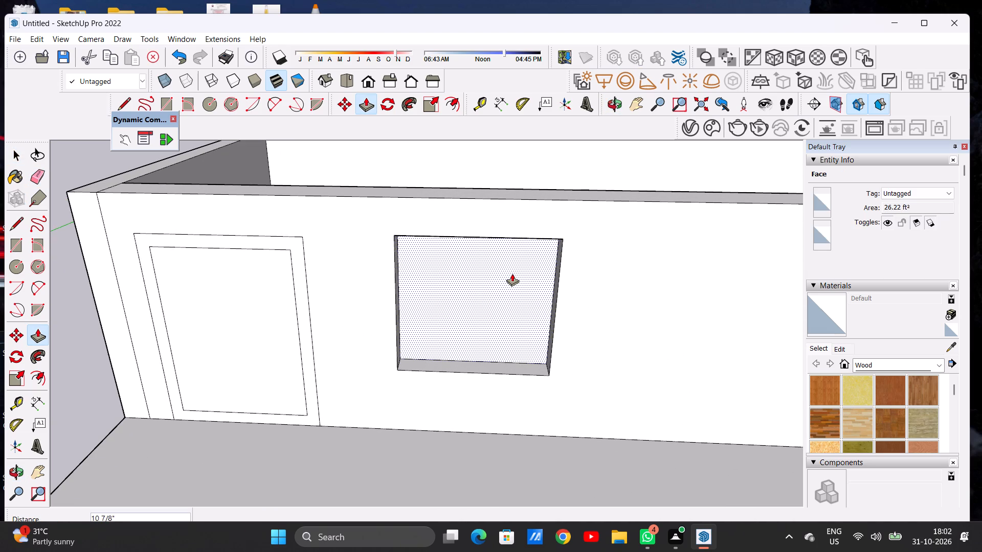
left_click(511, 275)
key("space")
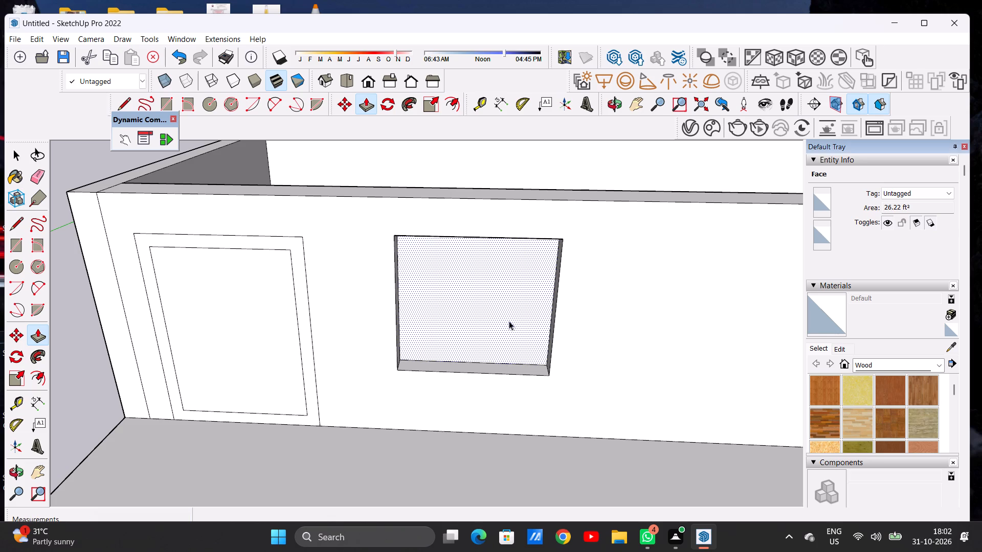
Examine the rooftop window recess from the front, comparing its size and position with the windows of the storeys below.
scroll(509, 324, "down", 16)
middle_click_drag(490, 317, 495, 253)
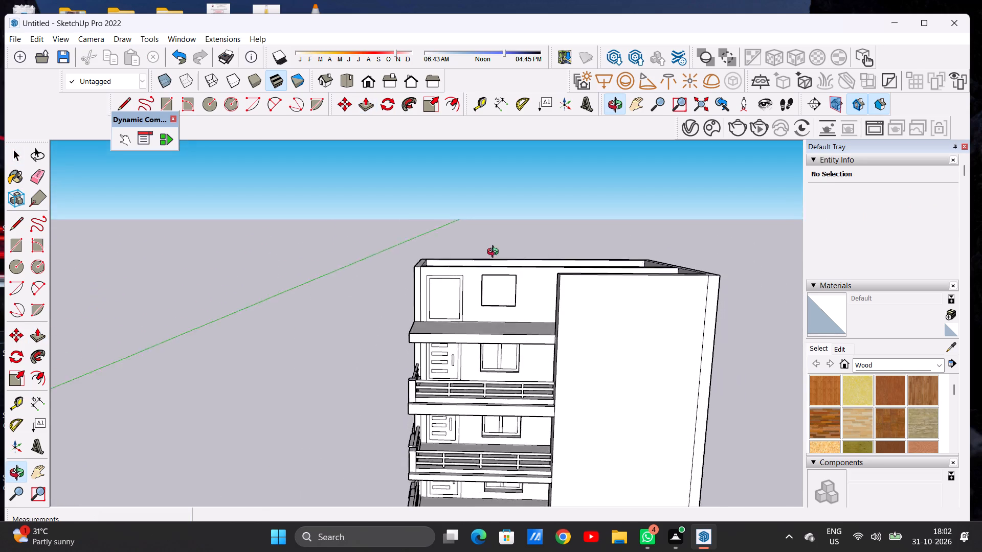
middle_click_drag(495, 253, 495, 241)
middle_click(495, 241)
scroll(509, 286, "up", 5)
middle_click_drag(506, 289, 506, 295)
scroll(515, 264, "up", 6)
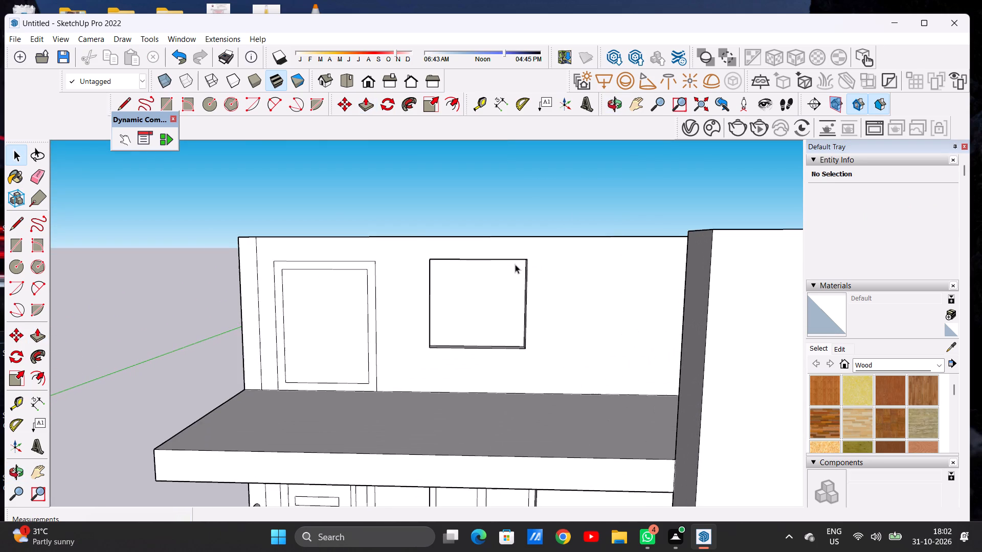
scroll(515, 264, "up", 1)
scroll(515, 266, "down", 15)
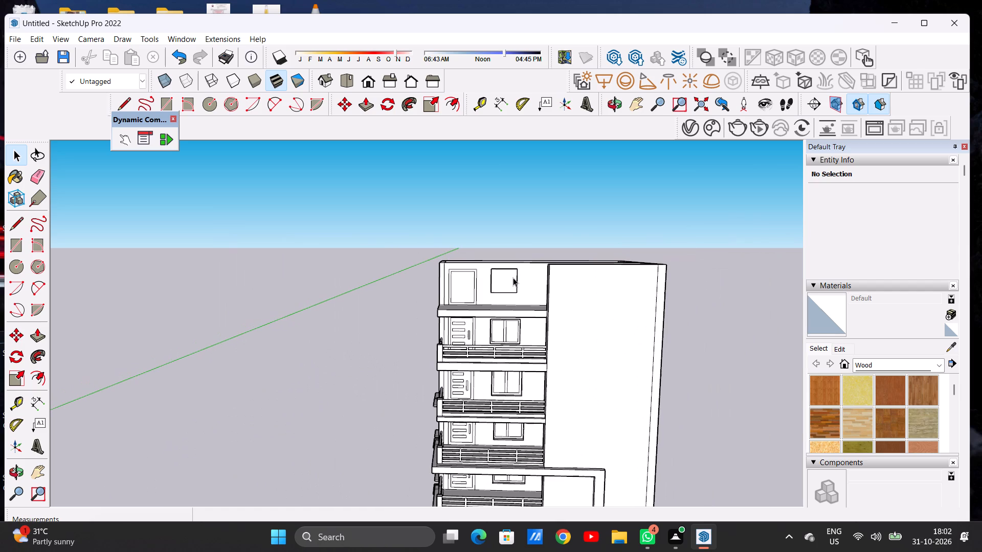
scroll(509, 352, "up", 2)
scroll(509, 352, "down", 1)
scroll(509, 352, "up", 3)
scroll(511, 347, "down", 1)
scroll(511, 347, "up", 3)
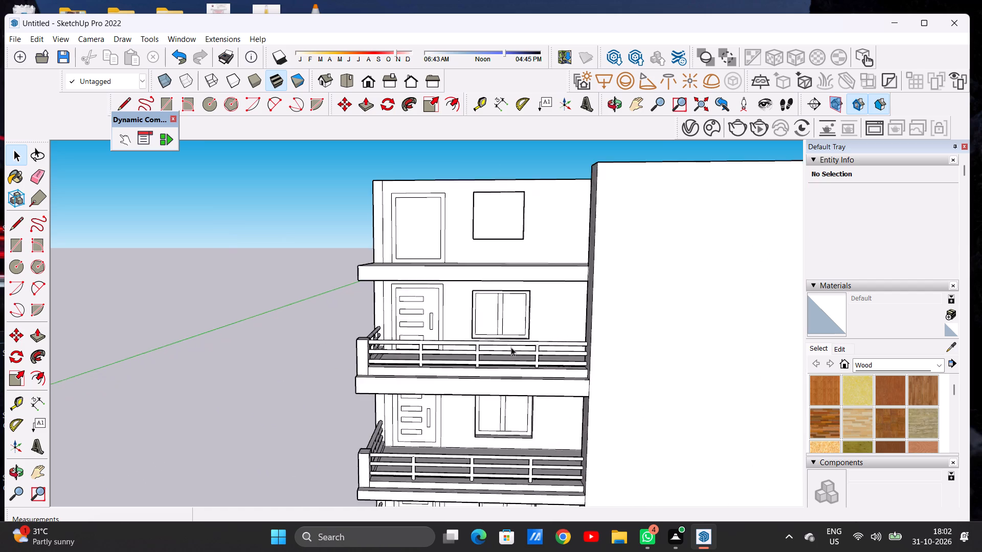
scroll(511, 347, "up", 9)
scroll(511, 348, "down", 18)
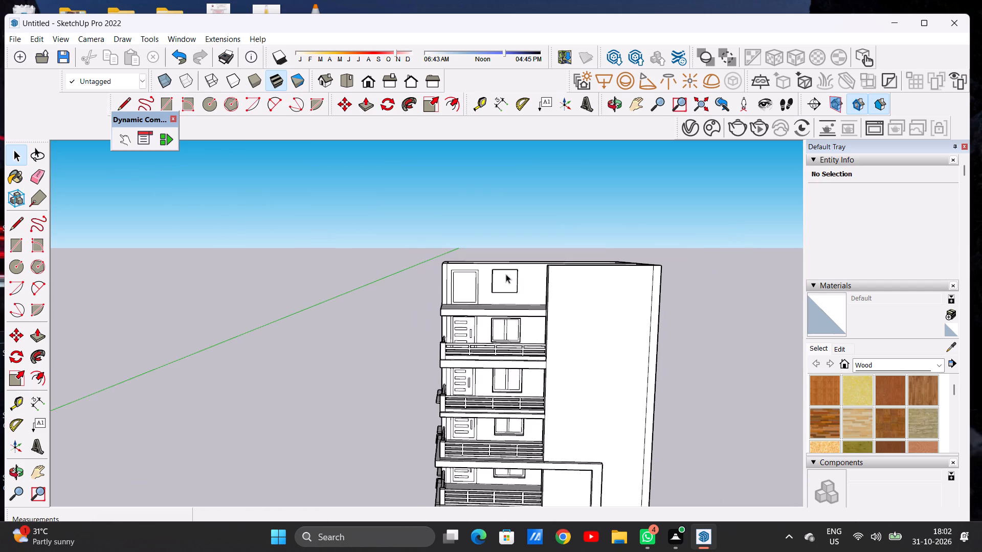
scroll(509, 264, "up", 2)
scroll(509, 264, "down", 1)
scroll(509, 264, "up", 14)
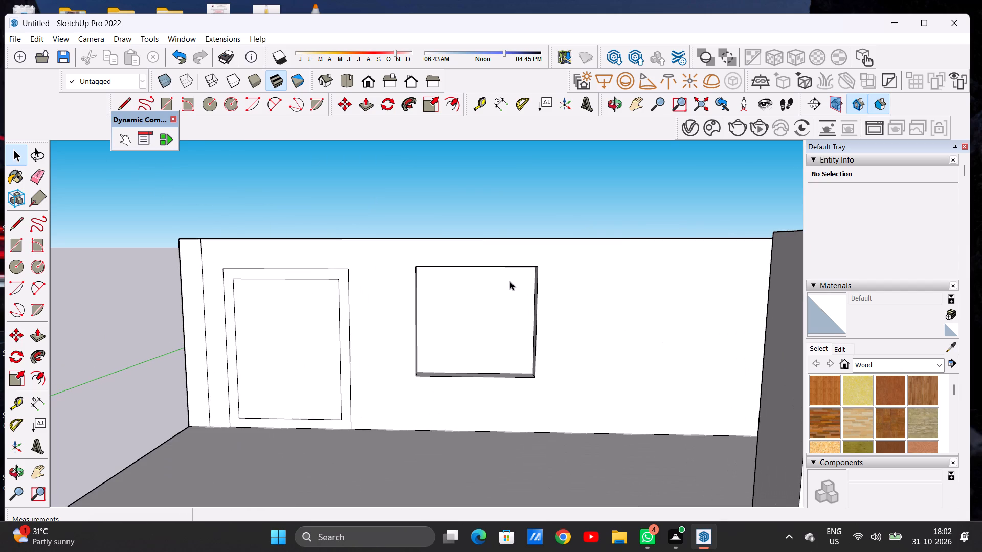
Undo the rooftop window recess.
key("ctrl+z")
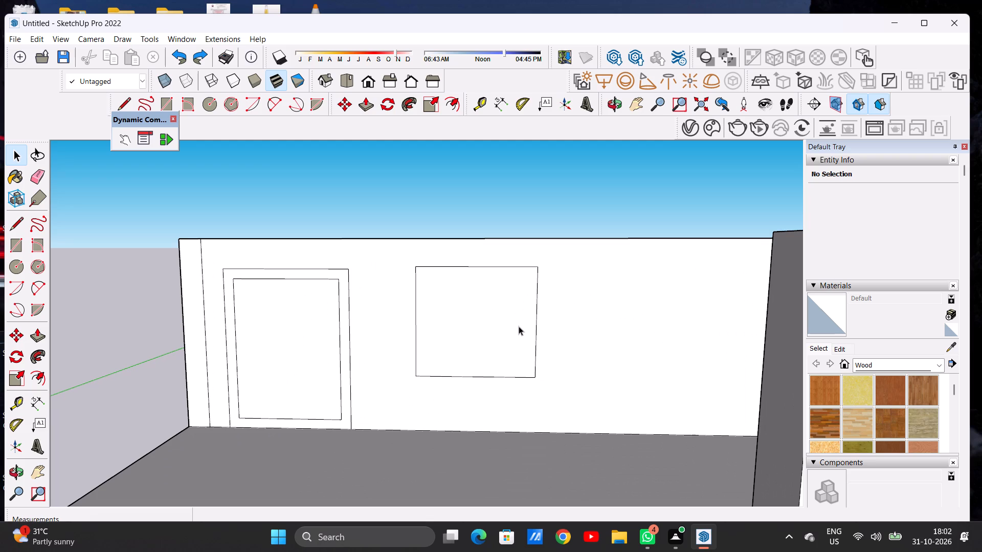
Draw a rectangle about 5' 3 15/16" wide by 10 3/16" high directly beneath the rooftop window outline.
key("r")
scroll(460, 429, "up", 1)
scroll(460, 429, "down", 1)
scroll(460, 429, "up", 1)
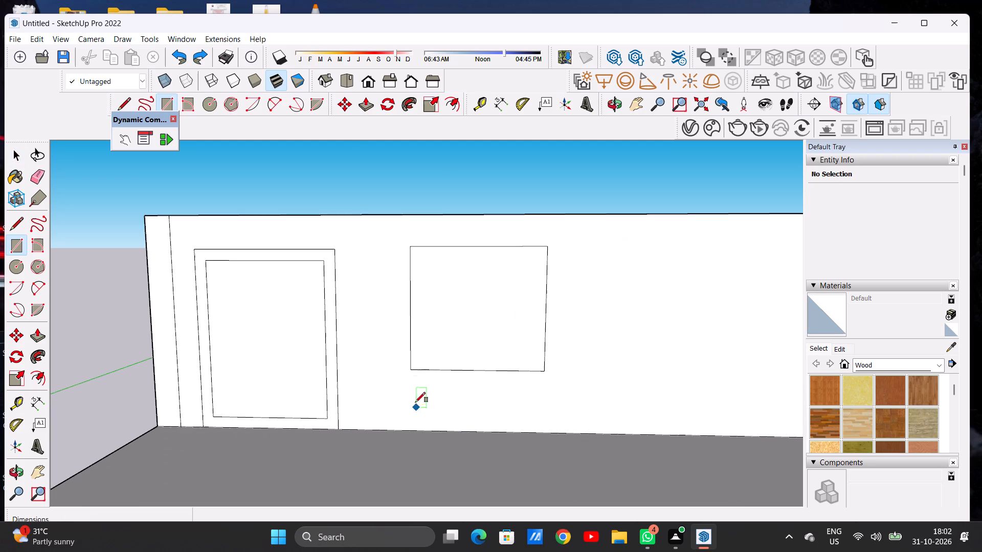
left_click(412, 369)
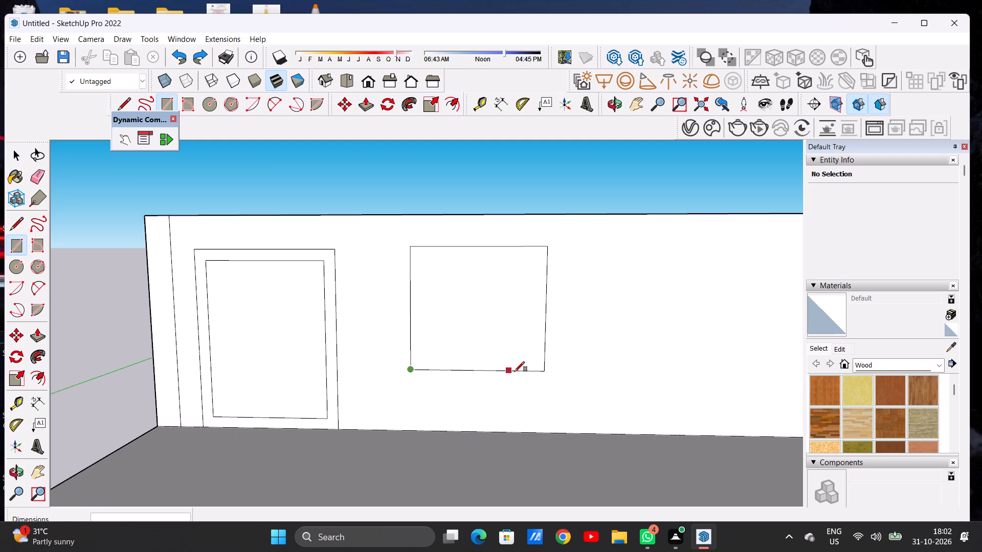
left_click(542, 371)
left_click(542, 392)
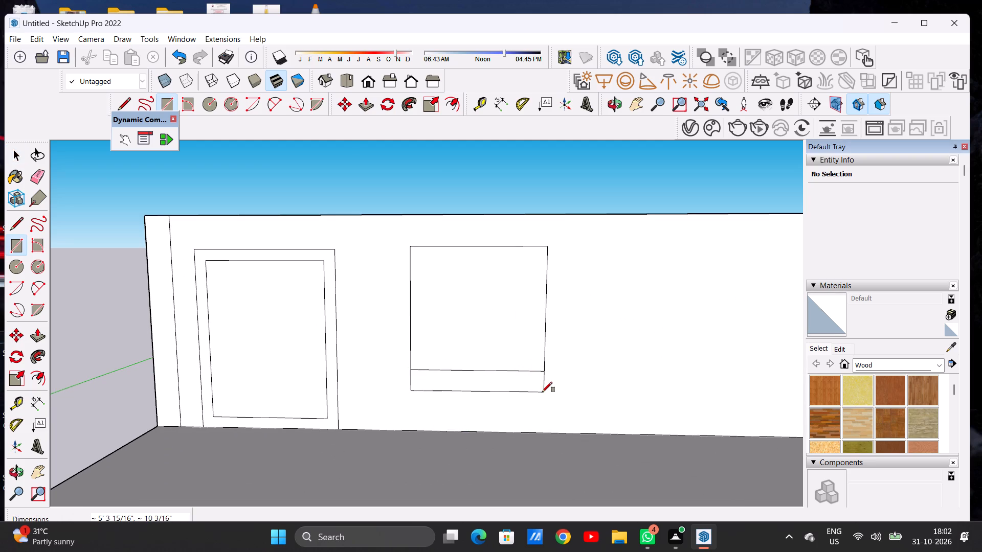
key("space")
Erase the horizontal line between the added rectangle and the rooftop window outline to merge them into one taller window.
key("e")
left_click_drag(505, 364, 505, 375)
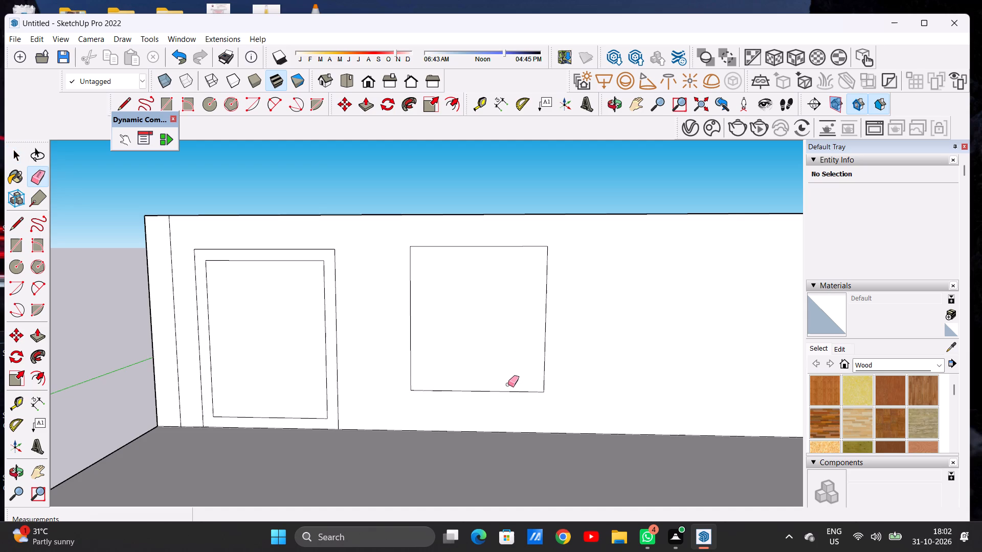
key("space")
Push the enlarged rooftop window face into the wall to form a recess.
key("p")
left_click(485, 349)
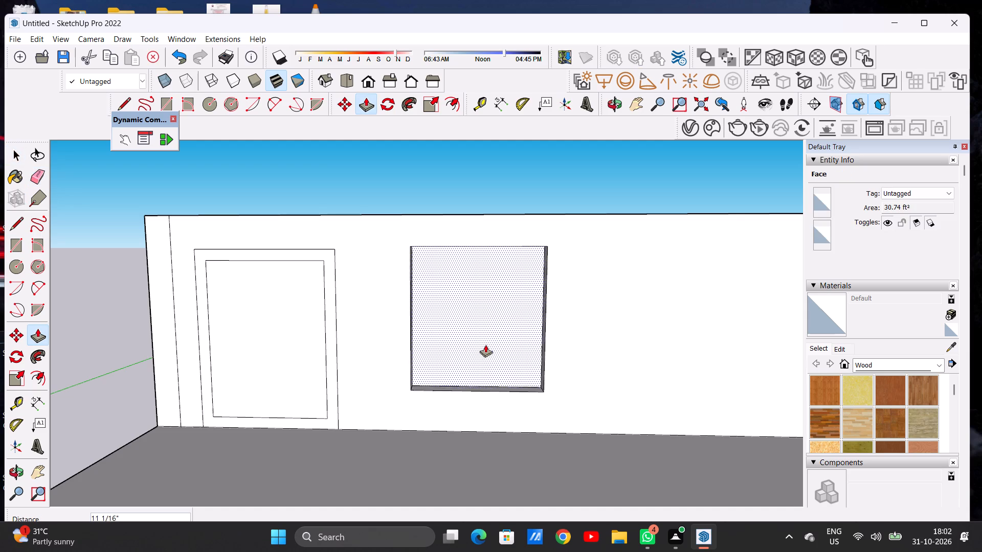
left_click(487, 342)
key("space")
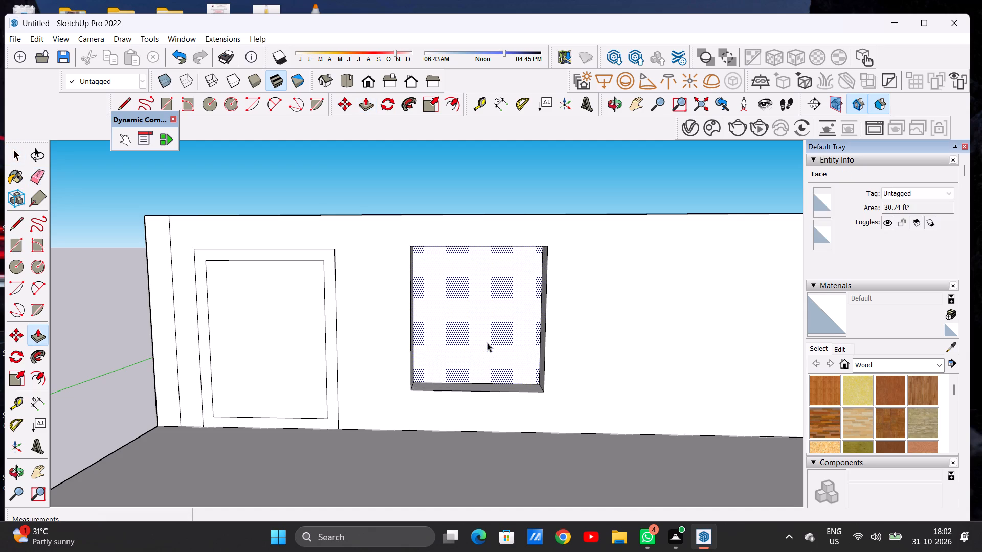
Offset the recessed rooftop window face's edges inward by about 4 1/2" to outline the window frame.
scroll(487, 342, "down", 5)
middle_click_drag(474, 349, 471, 340)
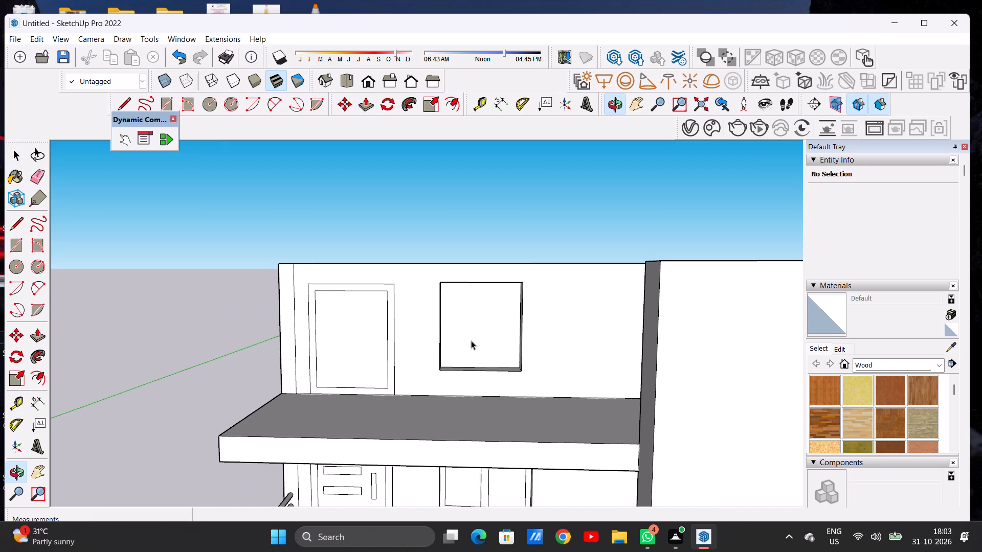
scroll(480, 341, "up", 6)
type("OF")
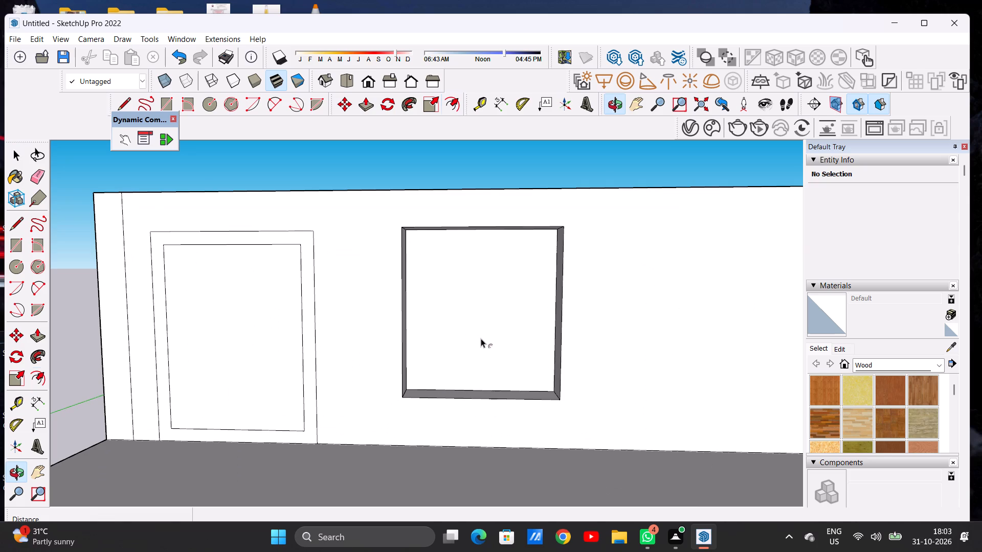
left_click(447, 235)
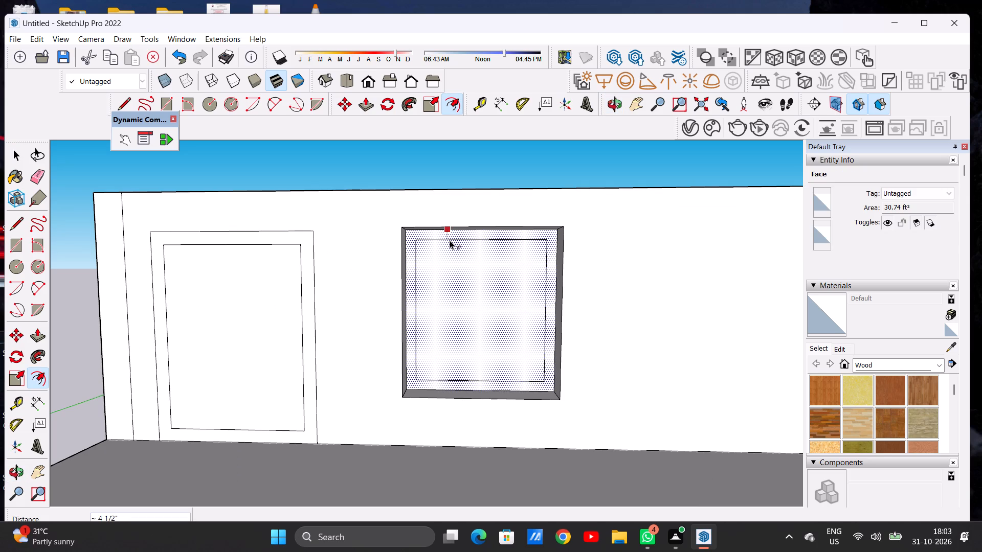
left_click(450, 240)
key("space")
Draw two closely spaced vertical lines about 5' 5/16" long through the middle of the inner window outline as a mullion.
scroll(494, 296, "down", 5)
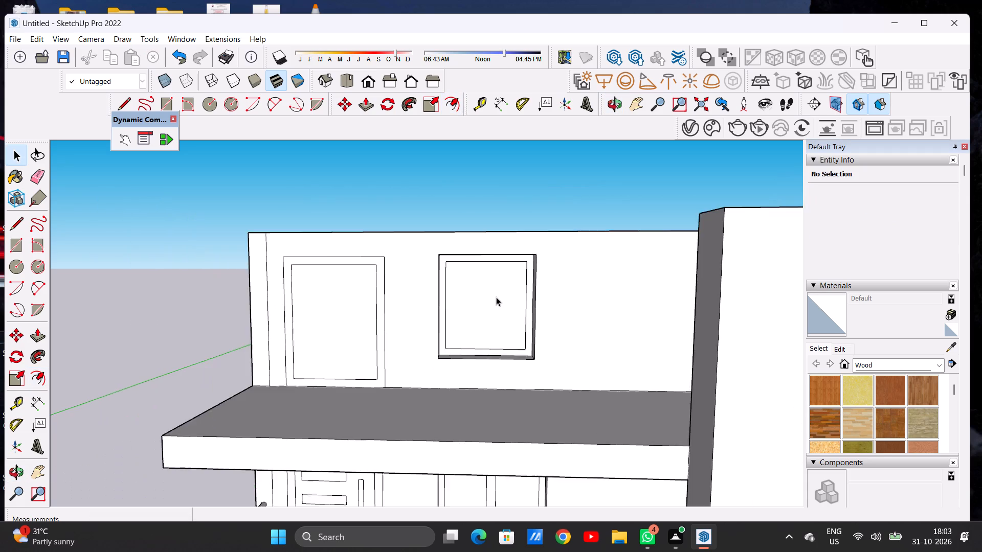
scroll(496, 297, "down", 11)
scroll(492, 289, "up", 9)
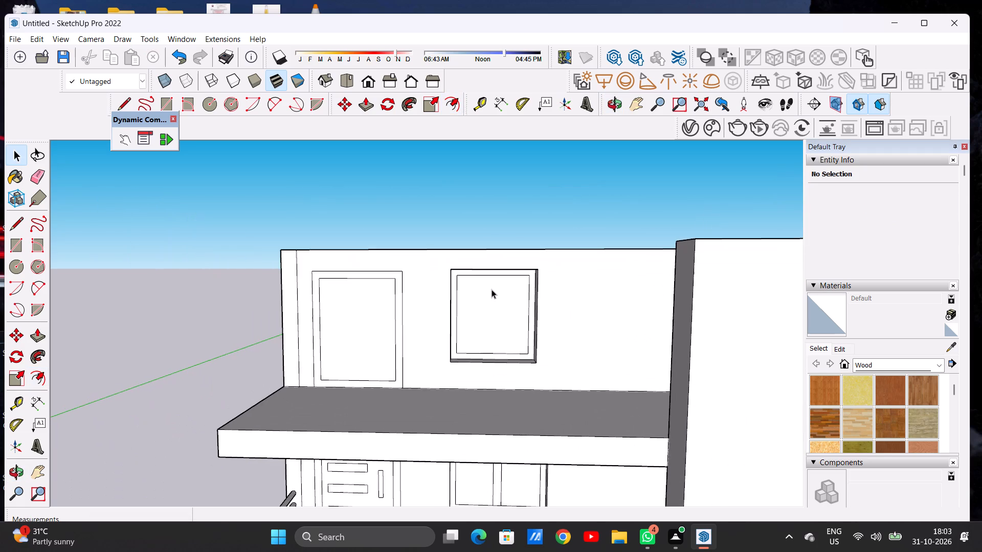
scroll(492, 289, "down", 6)
scroll(492, 289, "up", 12)
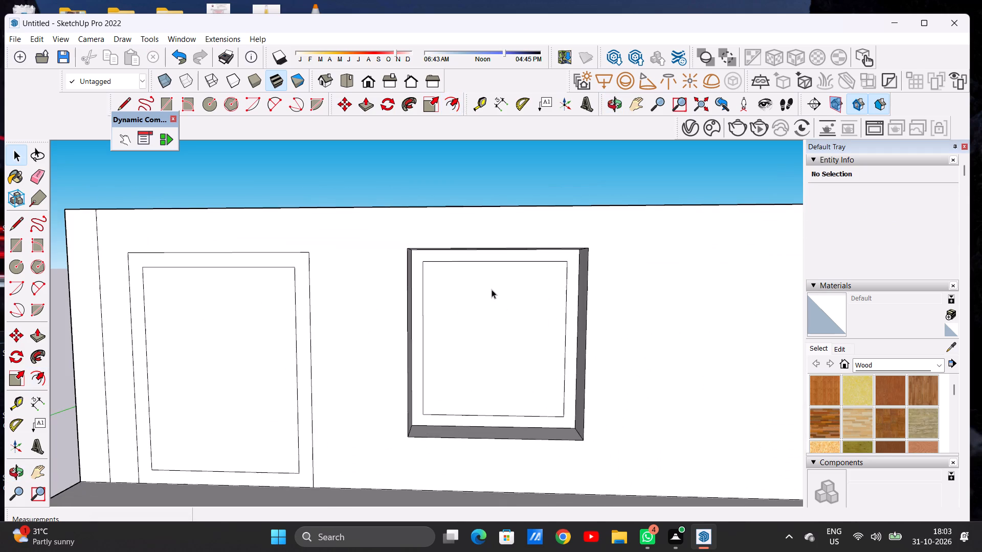
key("l")
scroll(492, 289, "up", 2)
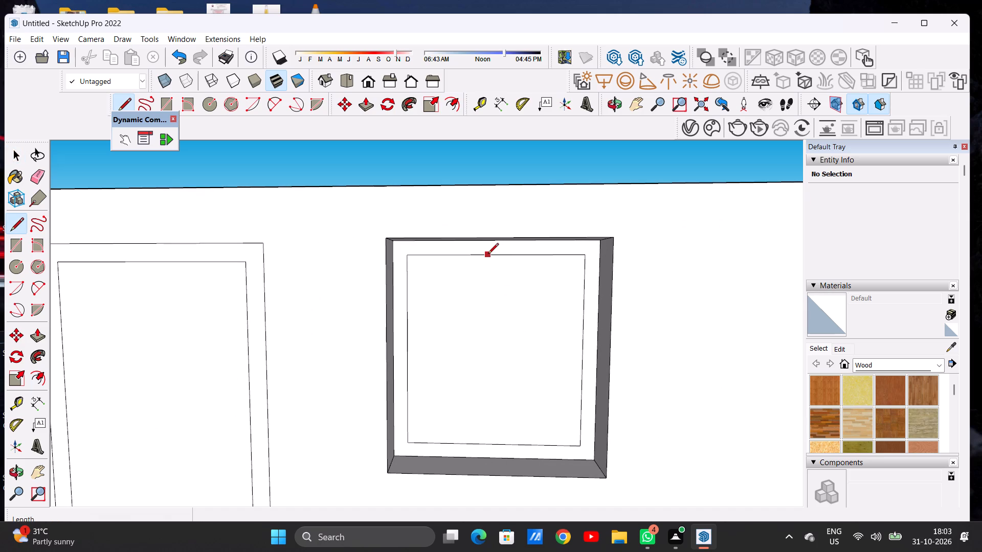
left_click(488, 255)
left_click(486, 442)
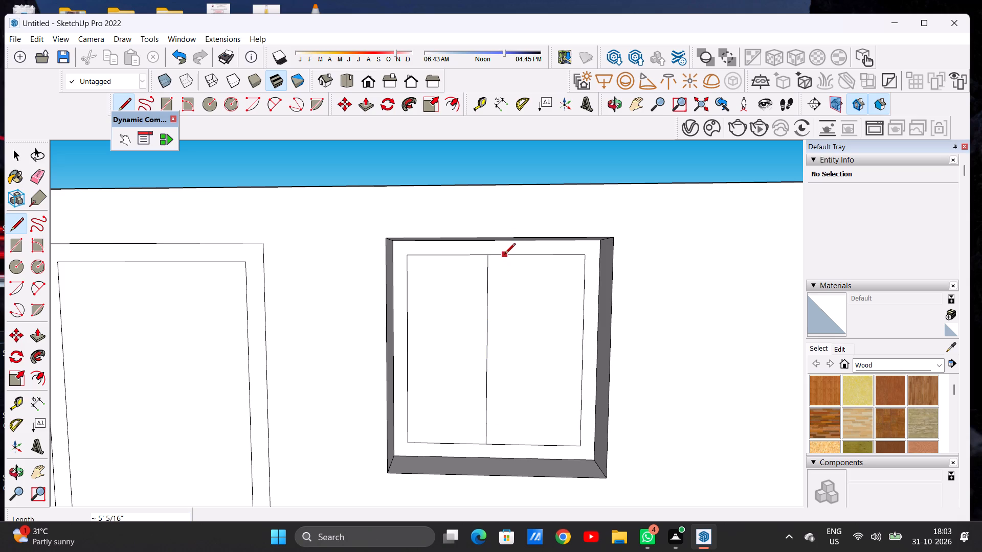
left_click(506, 255)
left_click(501, 440)
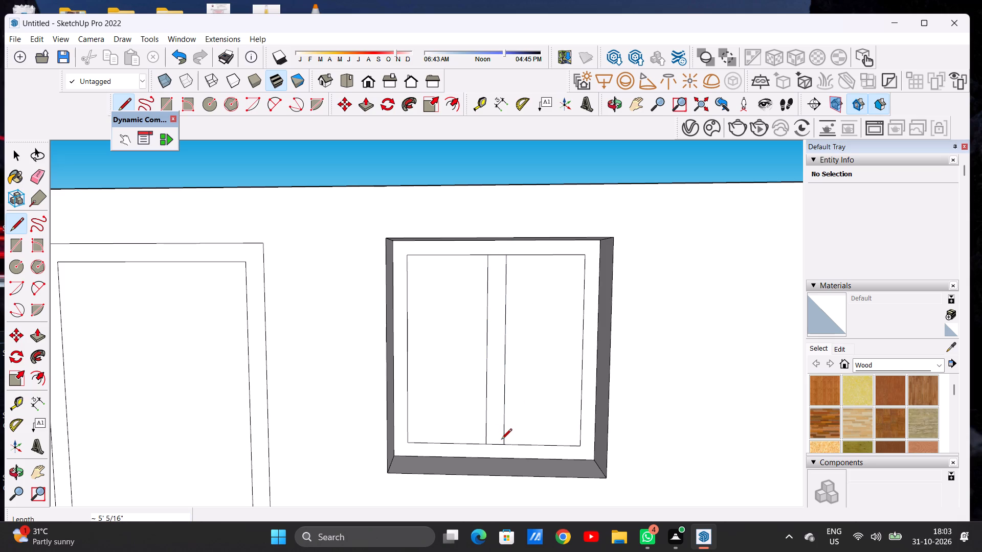
key("space")
Draw a horizontal rectangle about 2' 7 1/16" by 7 1/16" near the top of the rooftop door's inner panel.
scroll(502, 404, "down", 20)
scroll(502, 404, "down", 3)
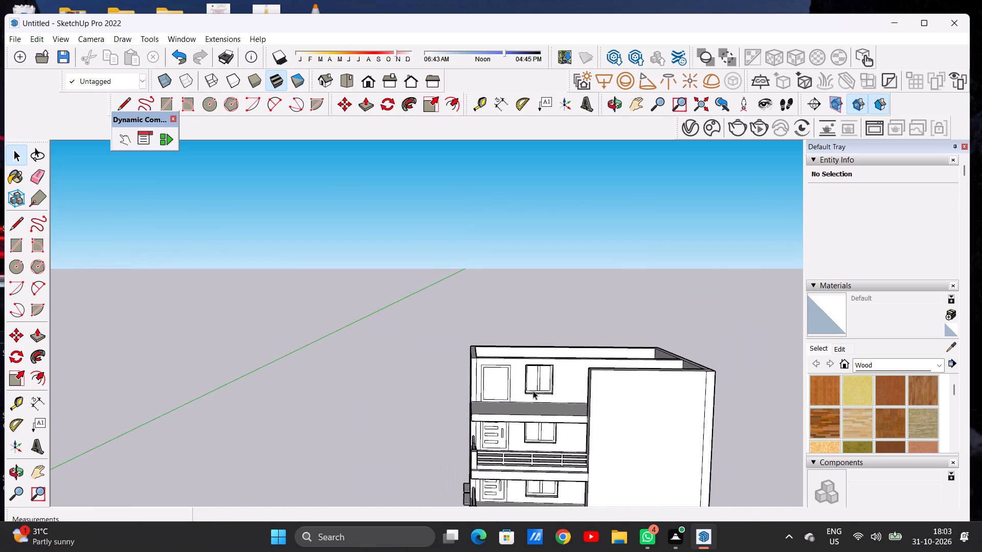
scroll(533, 390, "down", 3)
scroll(525, 397, "up", 11)
middle_click_drag(506, 408, 503, 394)
scroll(504, 358, "up", 7)
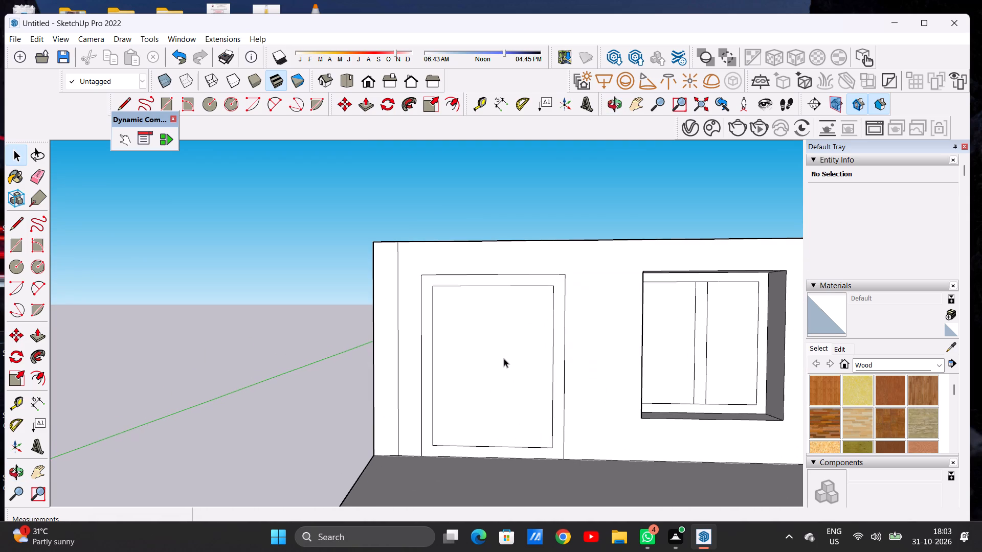
key("r")
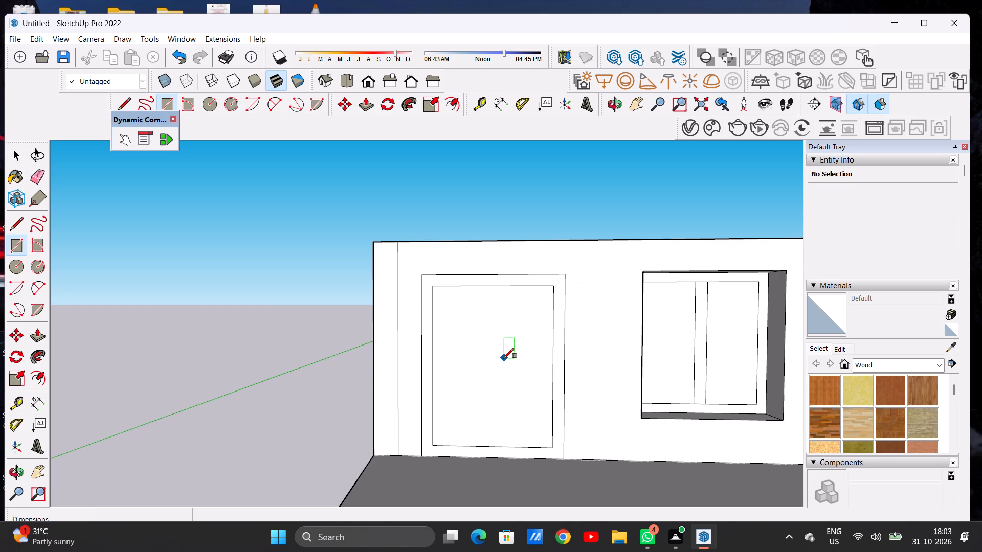
left_click(443, 309)
left_click(508, 324)
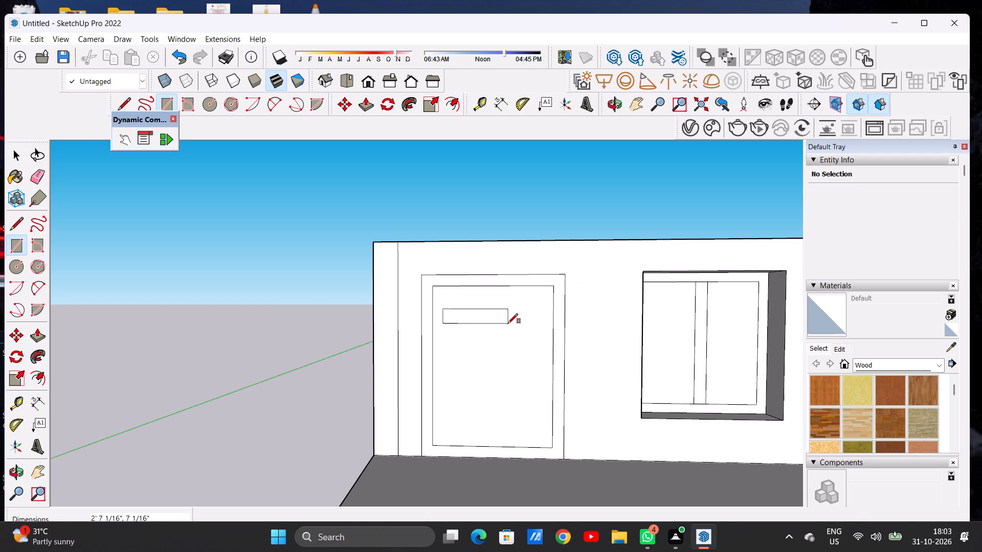
Copy the horizontal rectangle on the rooftop door's inner panel straight down by about 4'.
key("space")
scroll(498, 319, "up", 1)
scroll(497, 319, "down", 1)
scroll(497, 319, "up", 1)
double_click(497, 314)
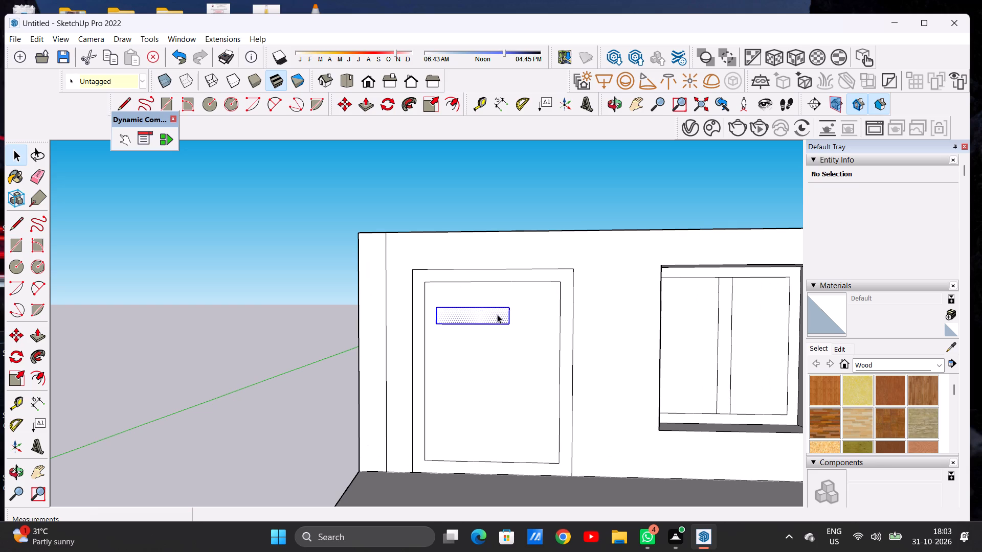
key("m")
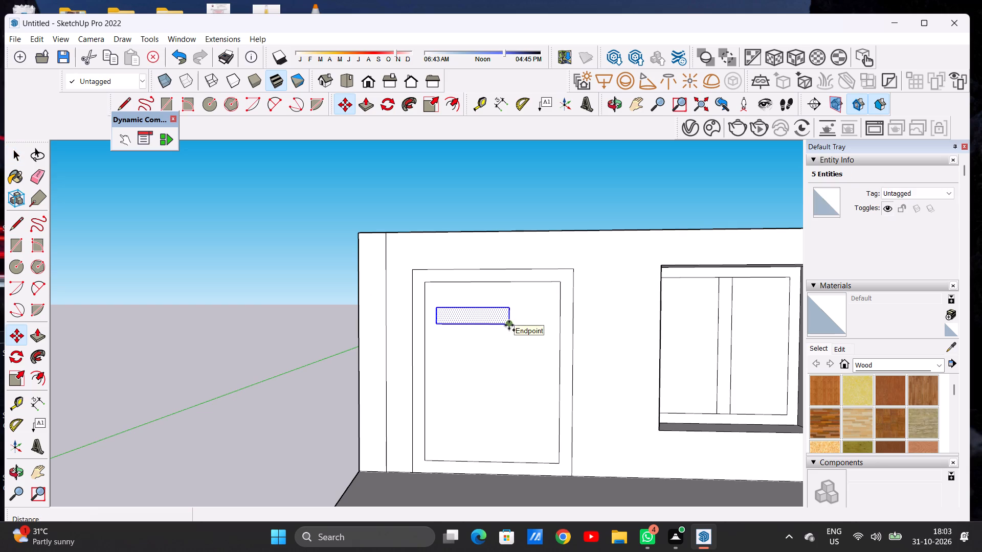
left_click(509, 325)
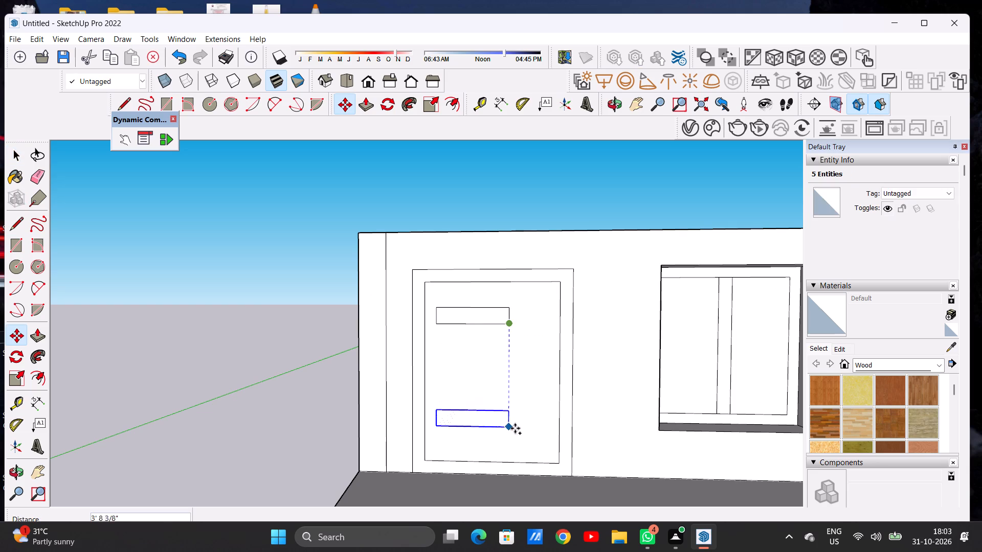
left_click(510, 436)
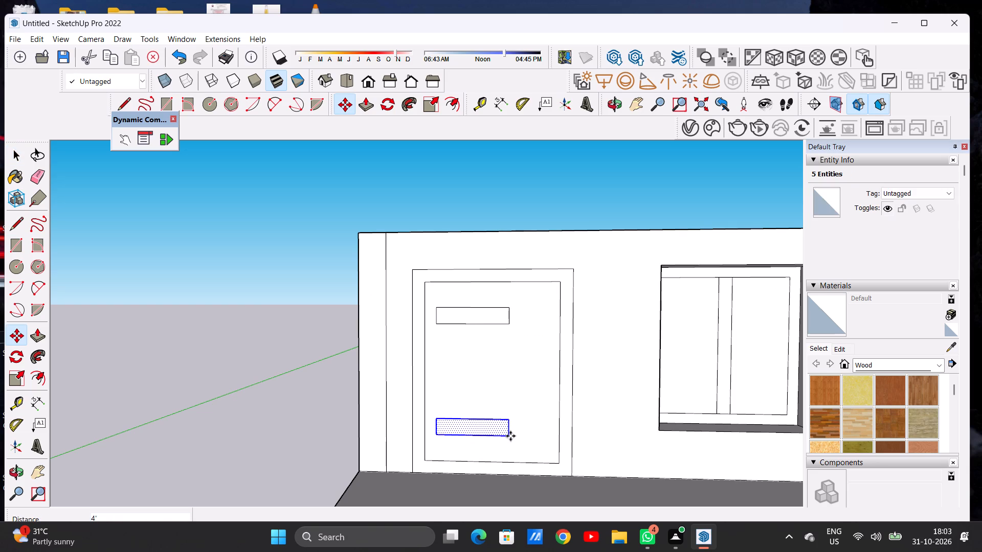
Add two more rectangle copies between the door's top and bottom ones, about 2' 8 1/4" above the bottom one and 1' 2 1/2" below that copy.
left_click(510, 436)
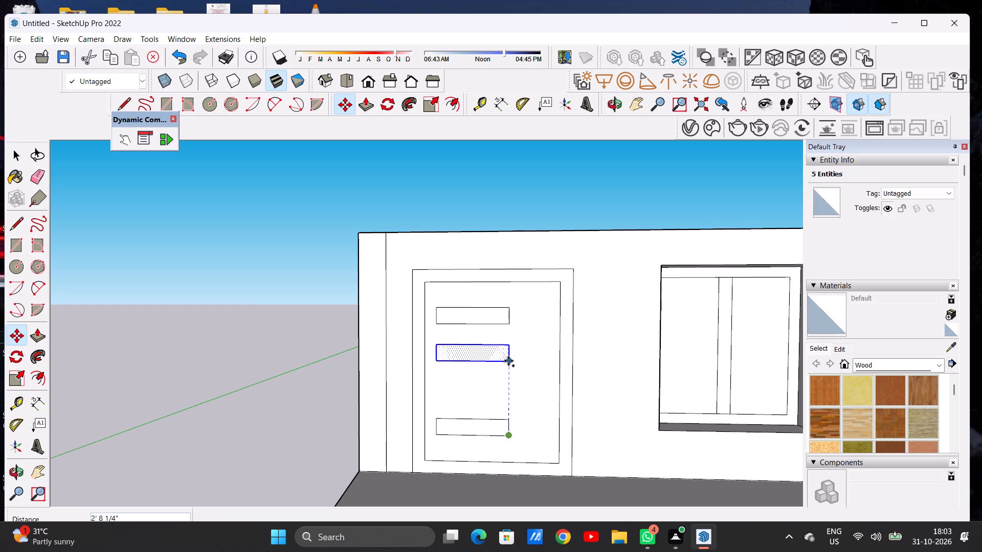
left_click(508, 361)
left_click(508, 361)
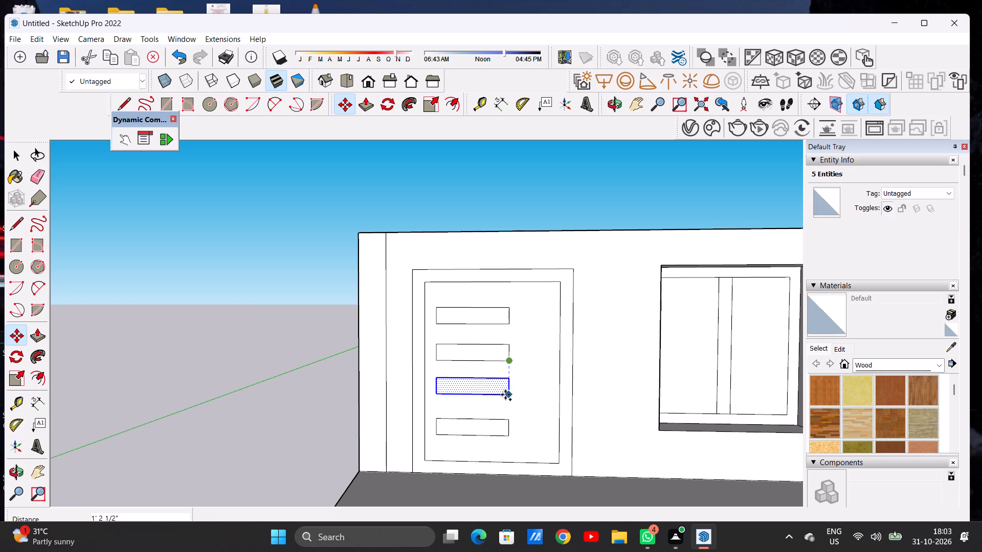
left_click(505, 395)
key("space")
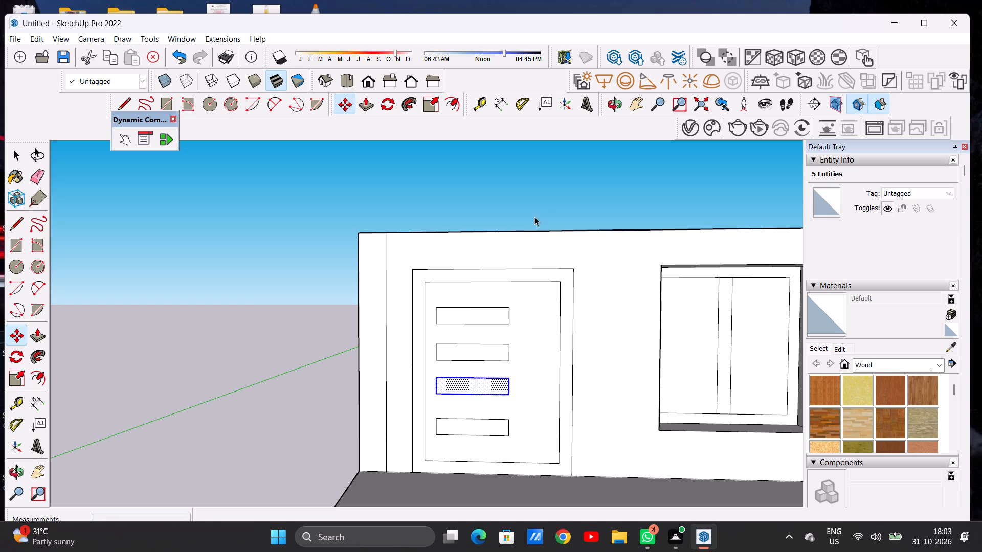
left_click(542, 204)
Draw a narrow vertical handle rectangle about 1' 5 15/16" by 3 1/8" beside the rooftop door's column of horizontal rectangles.
scroll(433, 415, "down", 6)
scroll(489, 376, "down", 3)
scroll(568, 376, "down", 5)
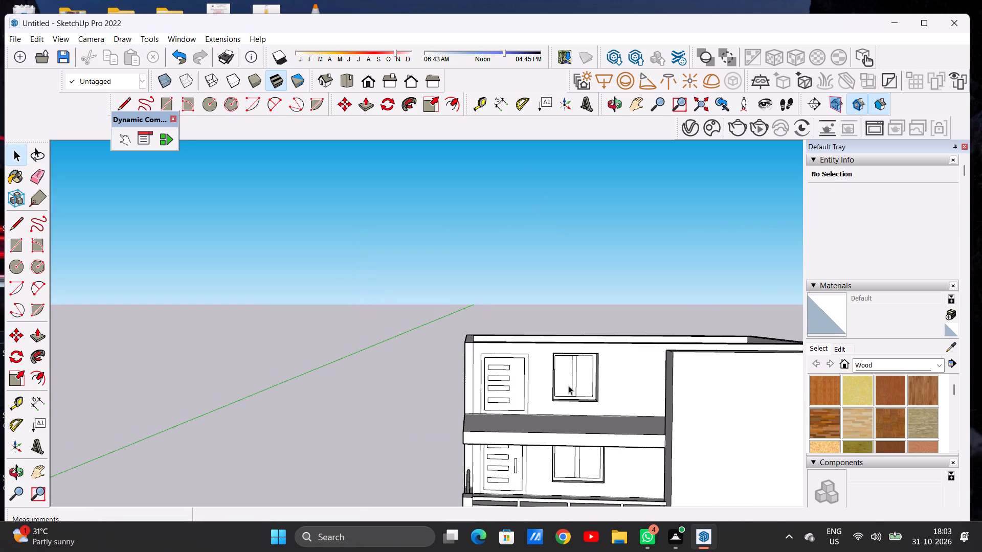
scroll(521, 402, "up", 6)
scroll(521, 377, "down", 1)
scroll(521, 377, "up", 4)
scroll(521, 377, "down", 1)
scroll(521, 377, "up", 3)
key("r")
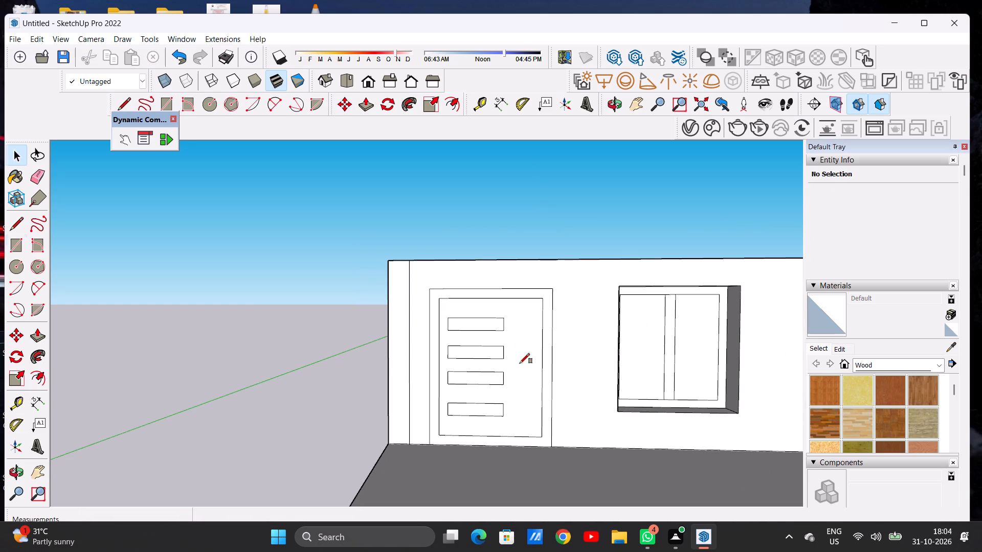
scroll(520, 362, "up", 6)
left_click(518, 357)
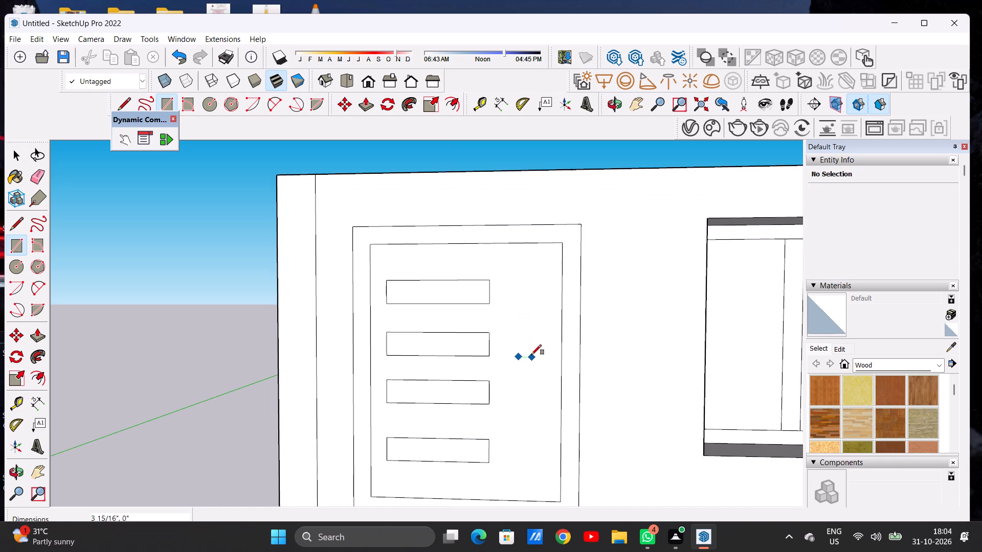
left_click(528, 357)
left_click(528, 417)
key("space")
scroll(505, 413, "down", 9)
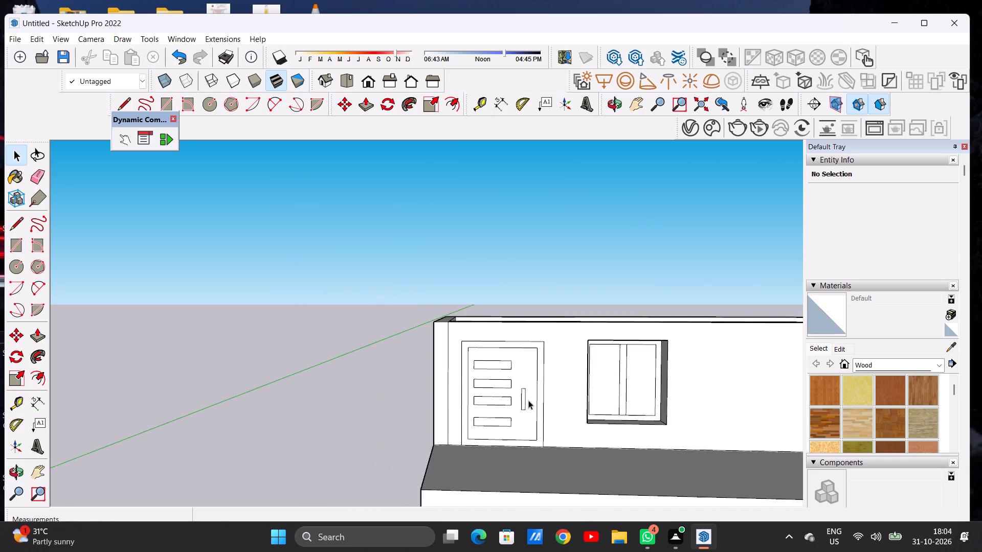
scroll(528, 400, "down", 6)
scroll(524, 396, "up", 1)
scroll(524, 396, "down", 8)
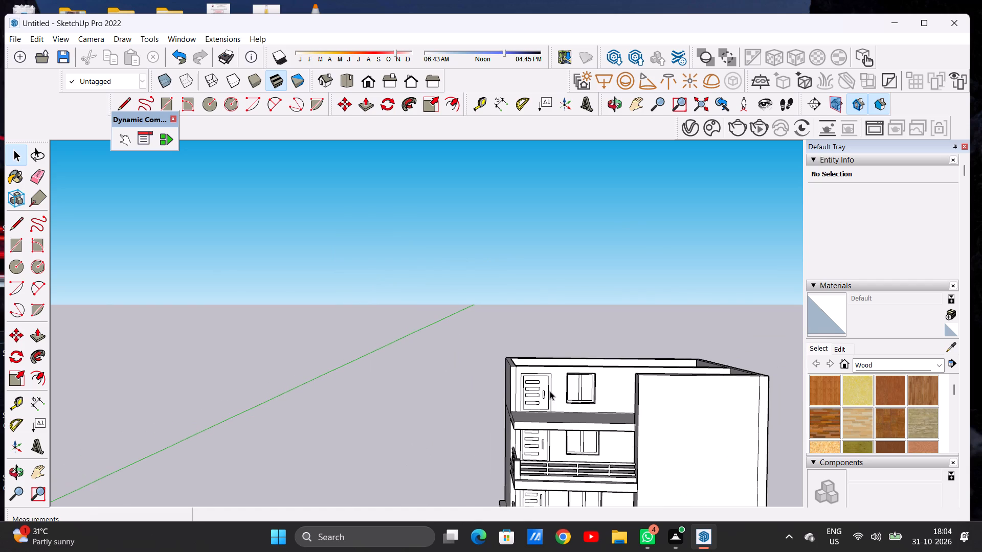
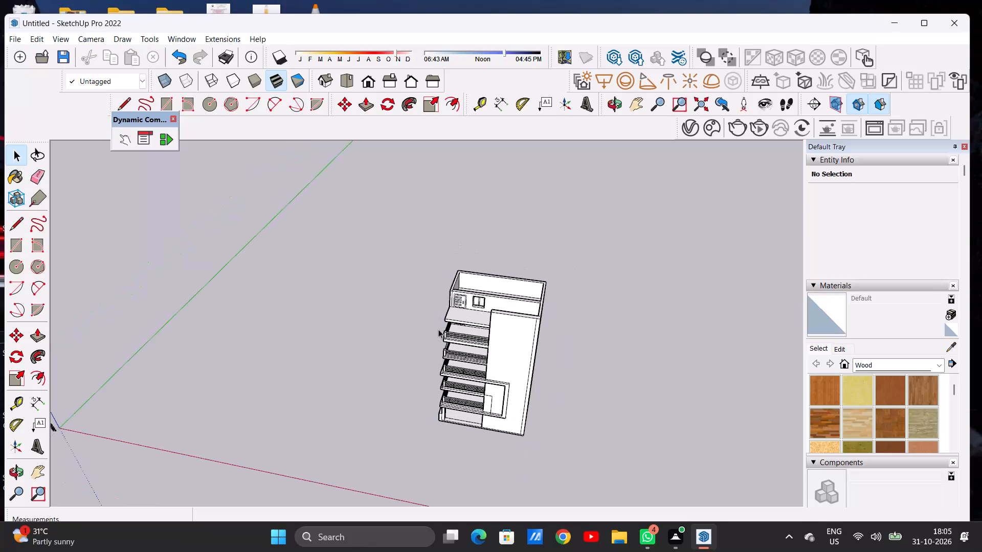
Move the recessed roof face behind the terrace up 8' 8 1/8" to the top inner corner of its surrounding walls.
middle_click_drag(462, 329, 421, 367)
scroll(508, 312, "up", 3)
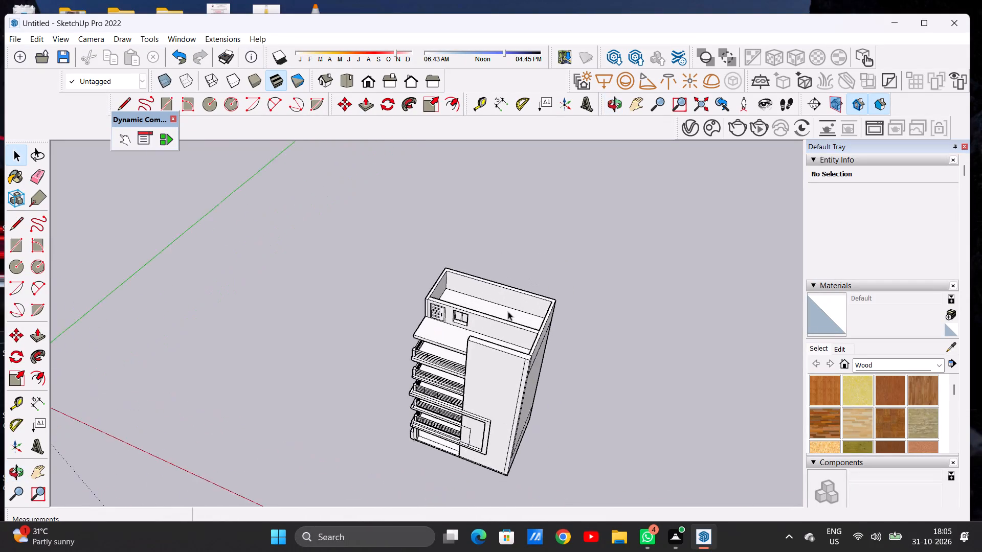
scroll(508, 311, "up", 4)
scroll(499, 331, "down", 1)
scroll(499, 331, "up", 1)
scroll(499, 331, "down", 1)
scroll(499, 331, "up", 1)
middle_click_drag(514, 309, 331, 355)
scroll(447, 353, "up", 2)
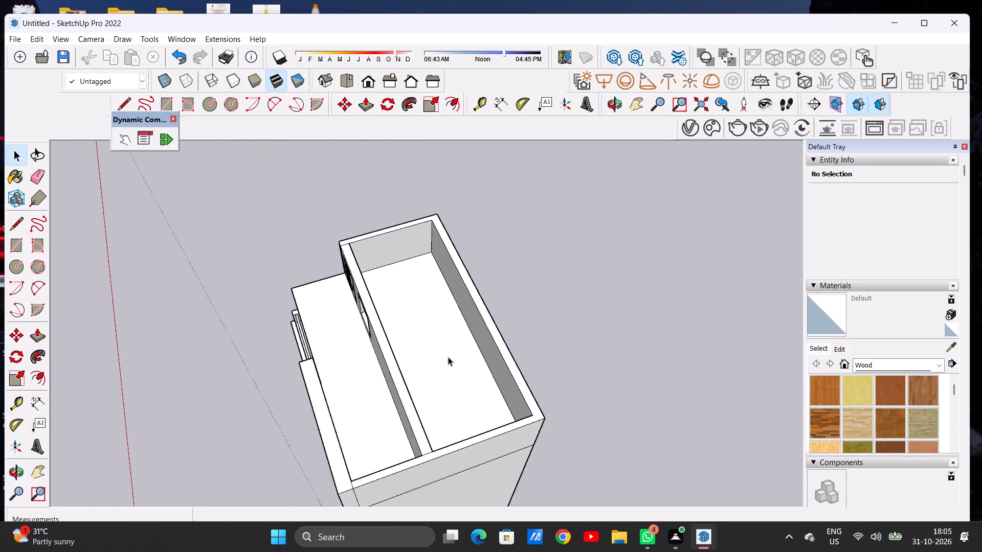
scroll(448, 357, "up", 5)
double_click(448, 357)
scroll(420, 355, "down", 5)
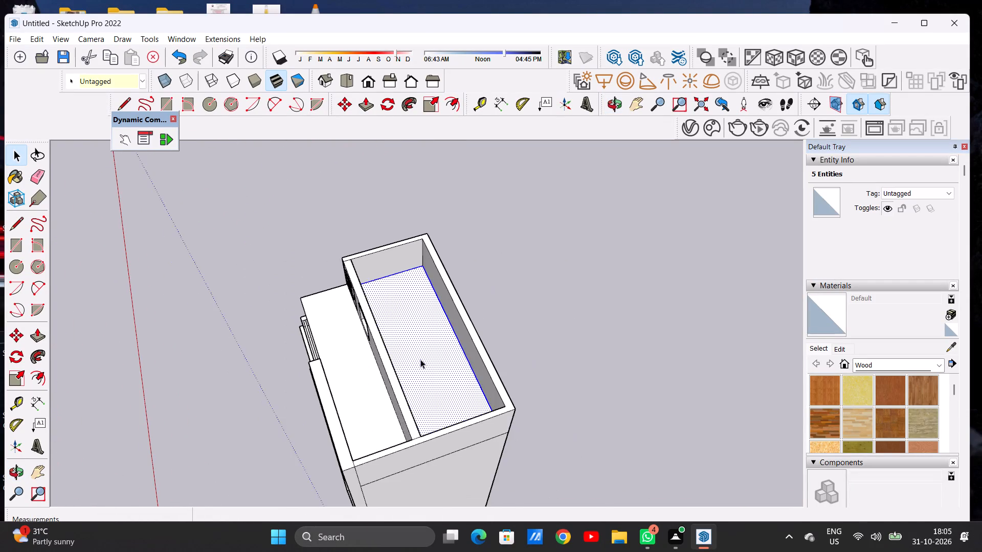
scroll(420, 359, "down", 9)
scroll(420, 298, "up", 12)
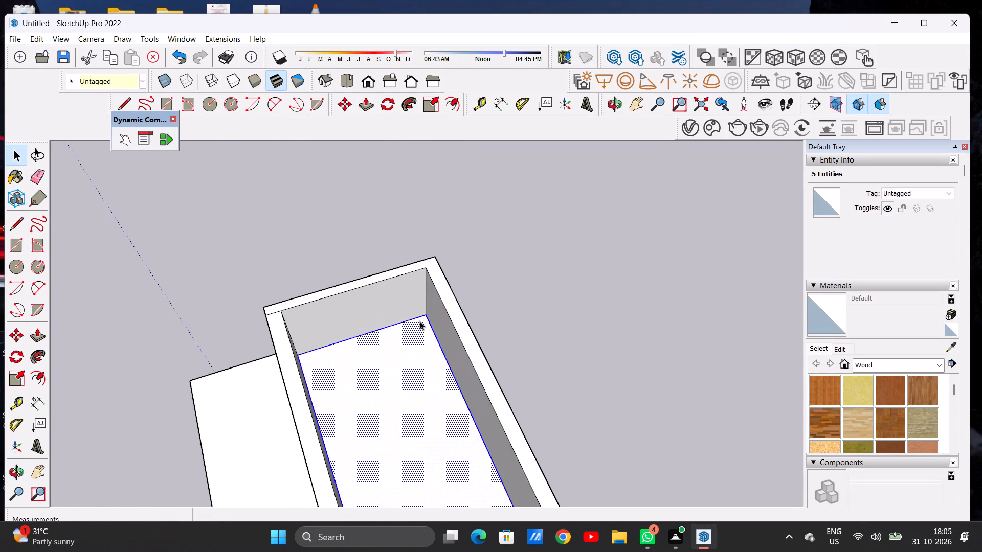
key("m")
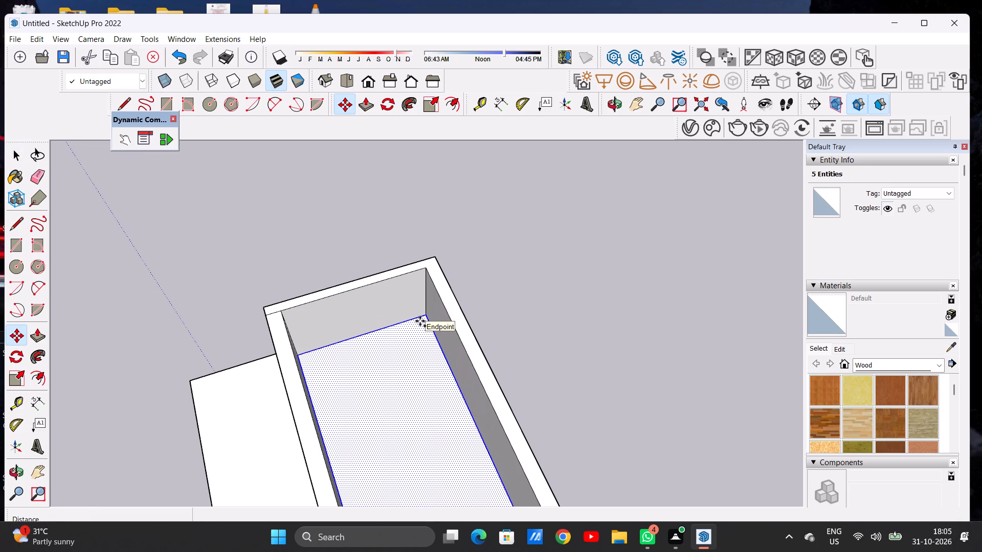
scroll(426, 323, "up", 5)
left_click(423, 312)
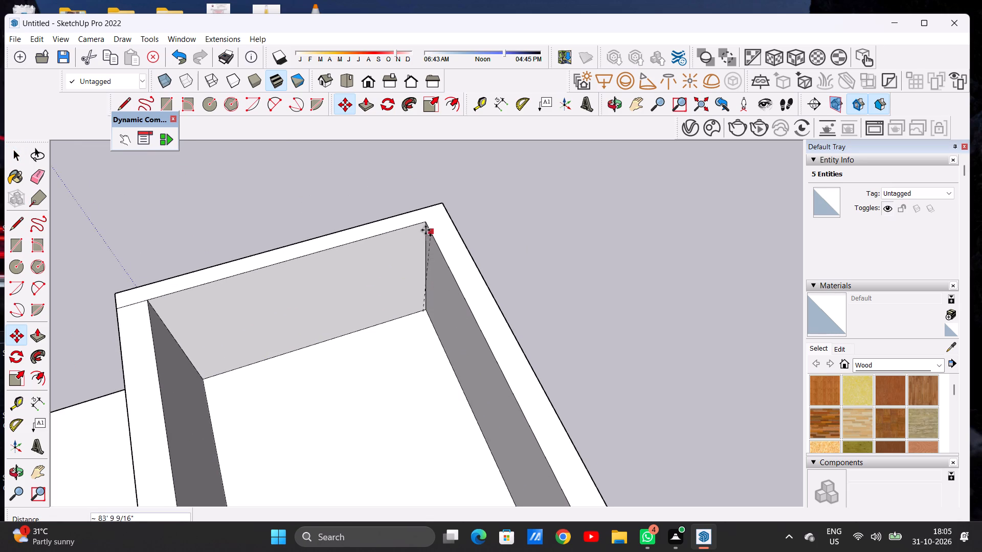
key("space")
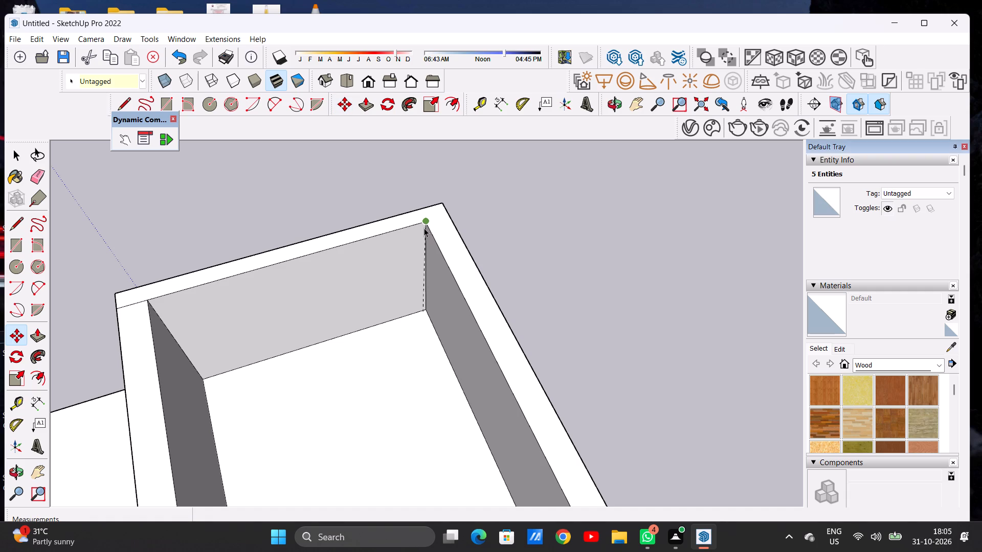
key("m")
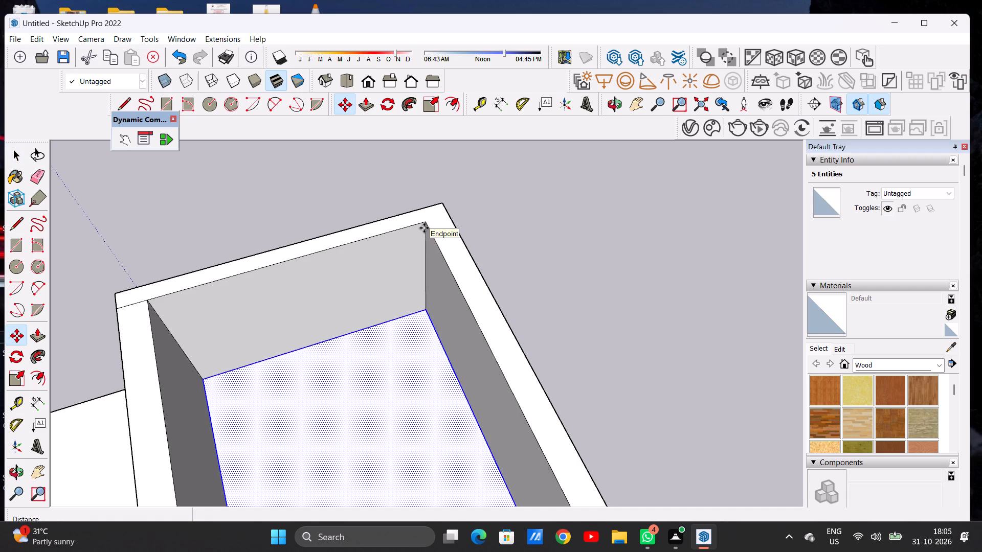
left_click(429, 312)
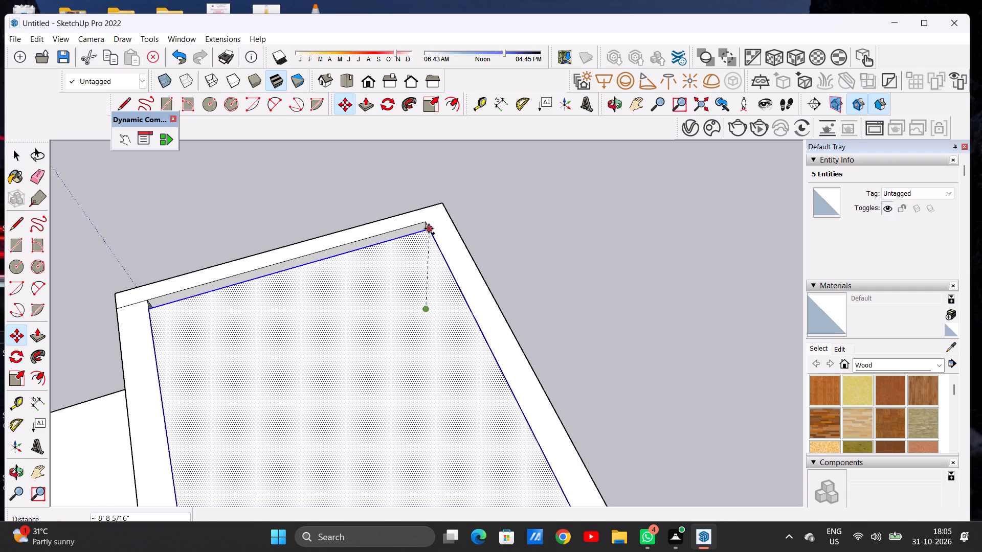
left_click(425, 225)
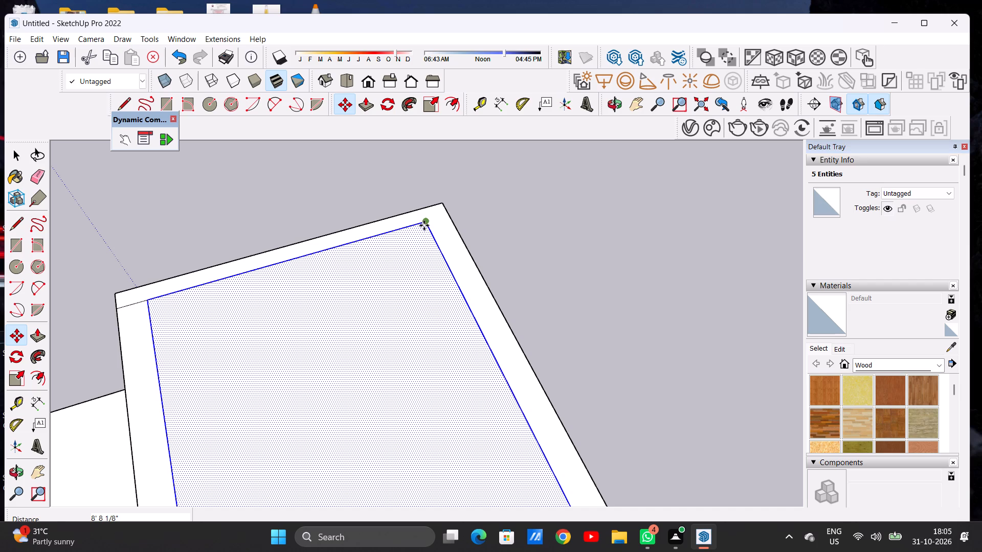
key("space")
scroll(420, 252, "down", 13)
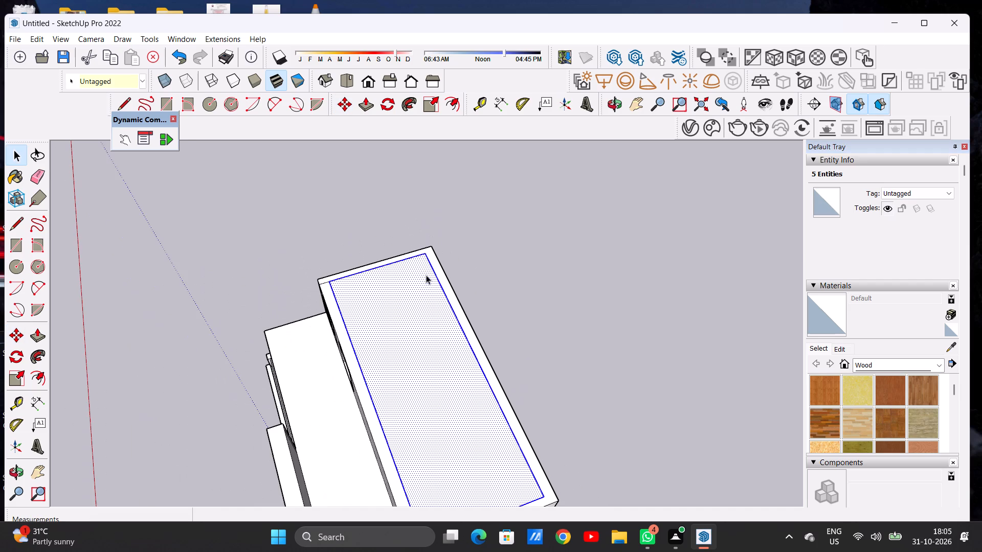
left_click(541, 259)
Push/Pull the raised roof face upward by about 1' 2 3/4" to form a roof slab.
scroll(411, 357, "down", 15)
middle_click_drag(408, 413, 444, 348)
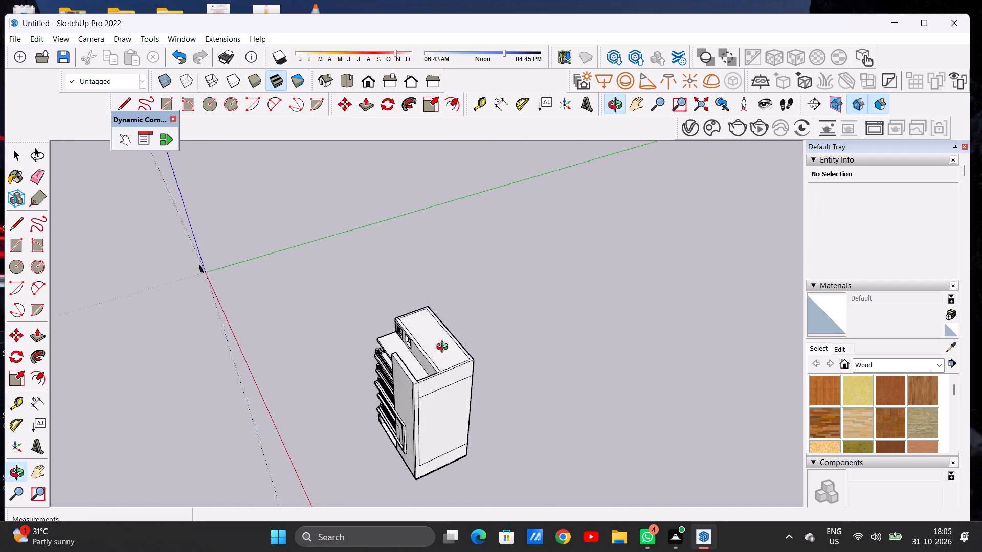
middle_click_drag(444, 348, 450, 334)
middle_click_drag(449, 393, 448, 351)
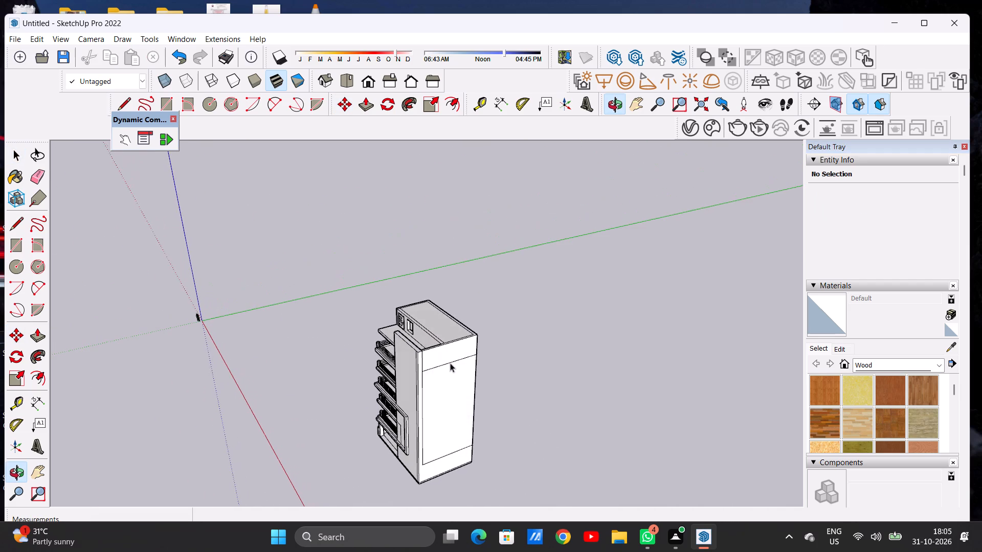
scroll(442, 431, "down", 10)
scroll(426, 382, "up", 7)
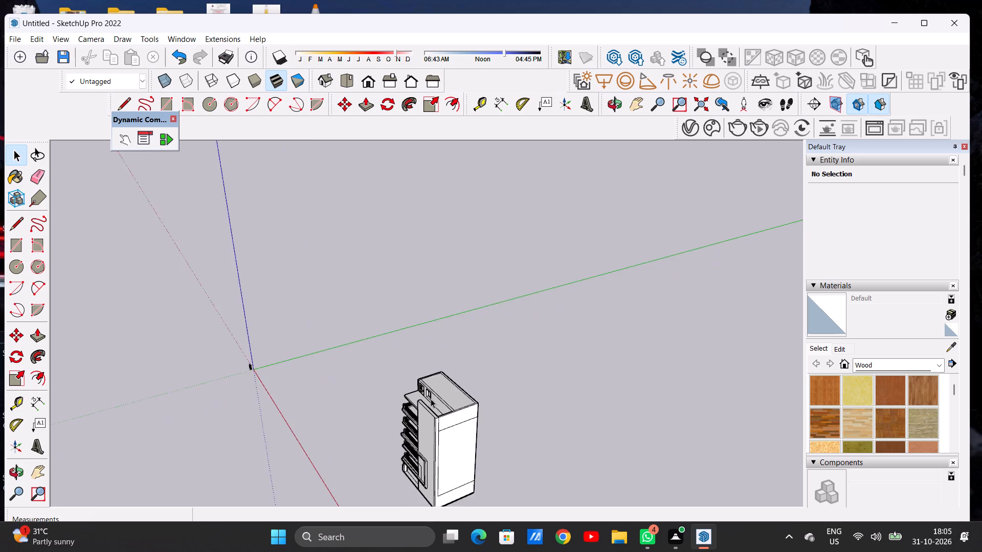
scroll(431, 399, "up", 13)
middle_click_drag(458, 416, 447, 374)
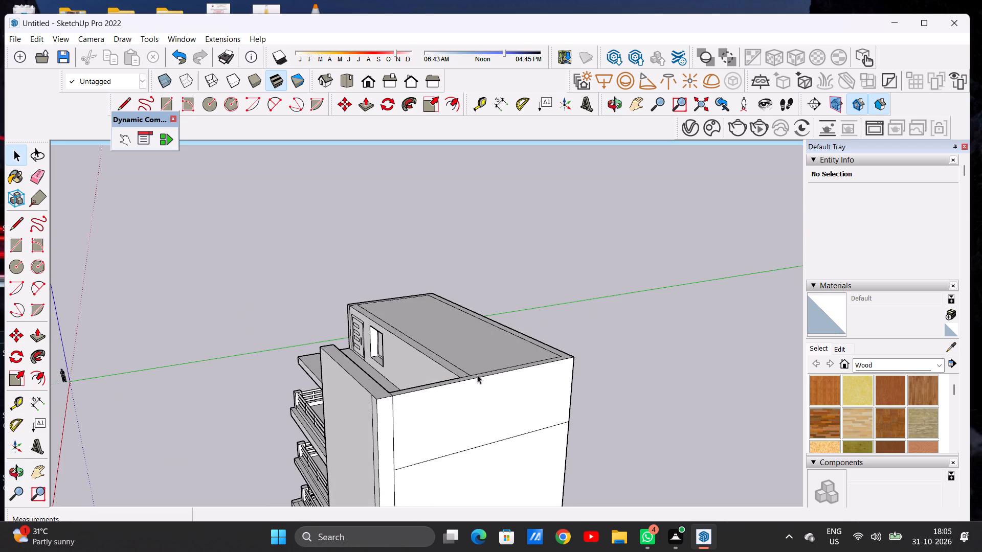
scroll(478, 366, "up", 3)
key("p")
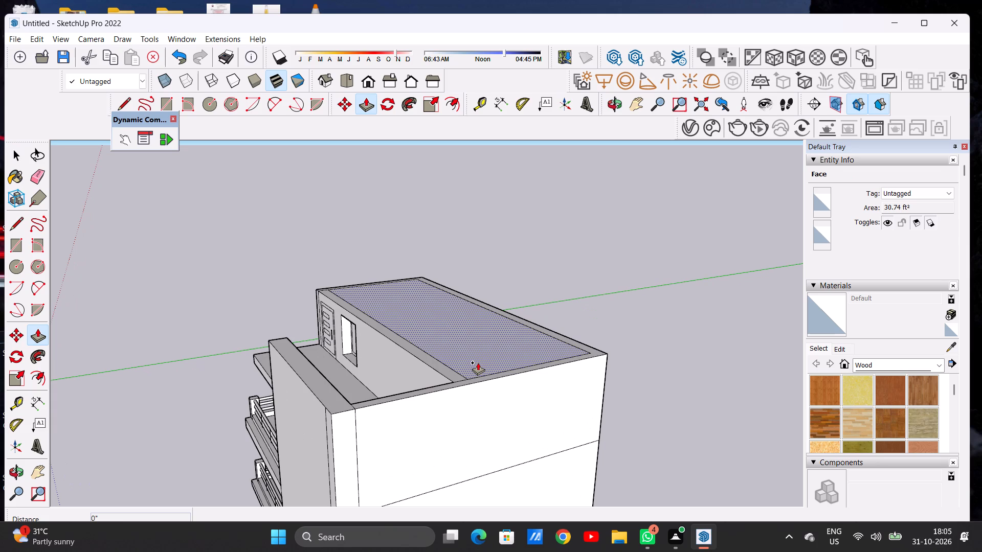
left_click(478, 362)
scroll(481, 340, "up", 4)
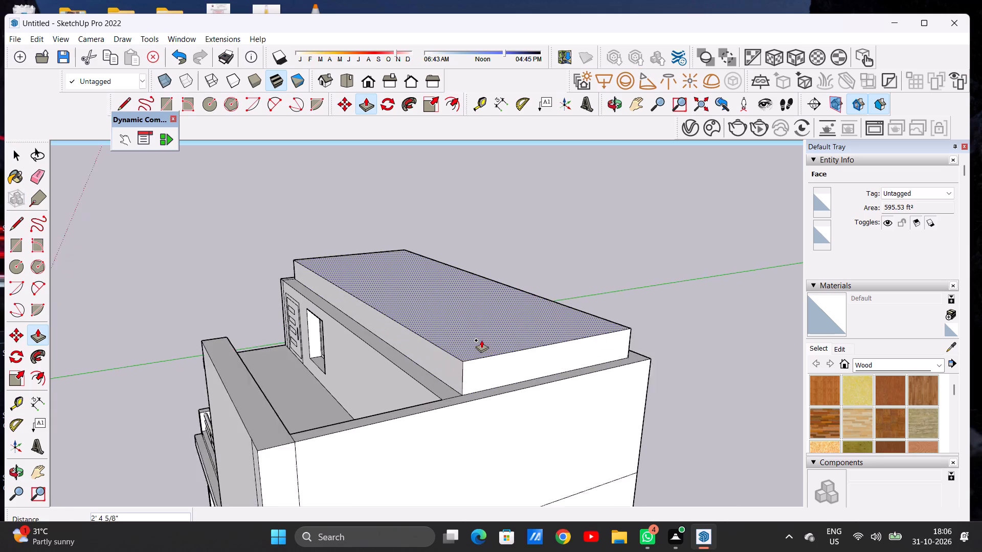
scroll(481, 340, "up", 1)
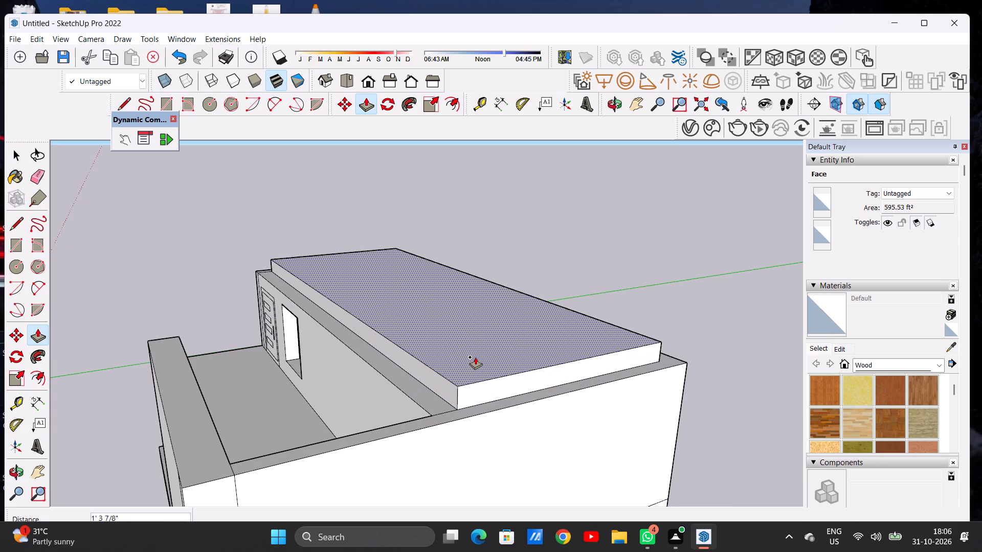
left_click(478, 358)
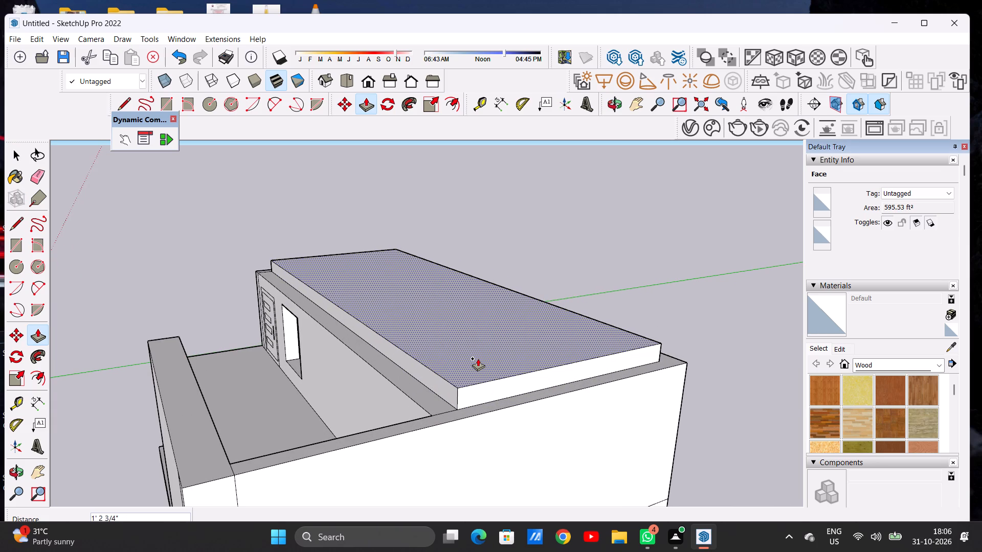
key("space")
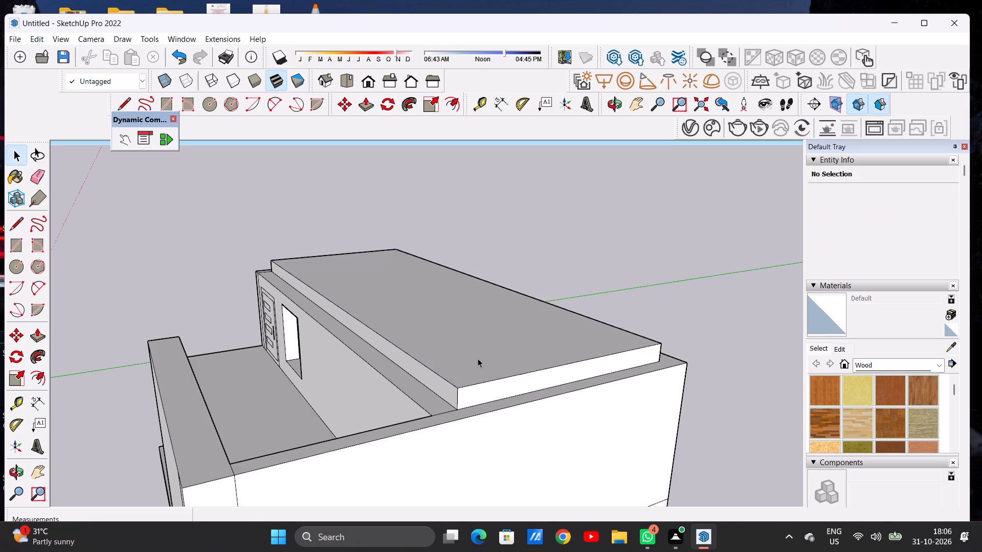
Extend the roof slab's terrace-side face outward about 11' 6 1/4" over the terrace, up to the tall front wall's inner corner.
key("p")
scroll(480, 365, "down", 5)
scroll(491, 423, "up", 2)
scroll(489, 410, "down", 1)
scroll(482, 405, "up", 3)
scroll(440, 361, "up", 5)
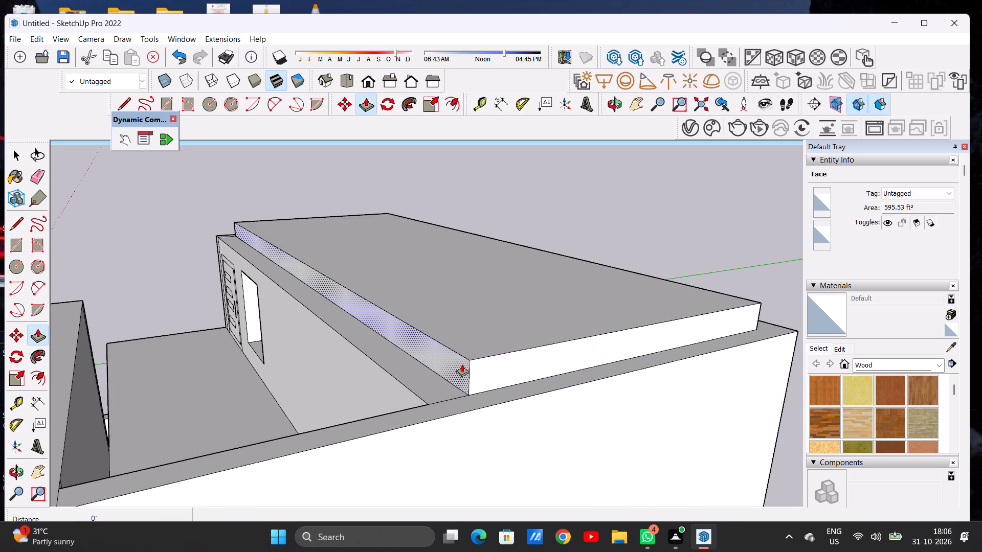
left_click(462, 364)
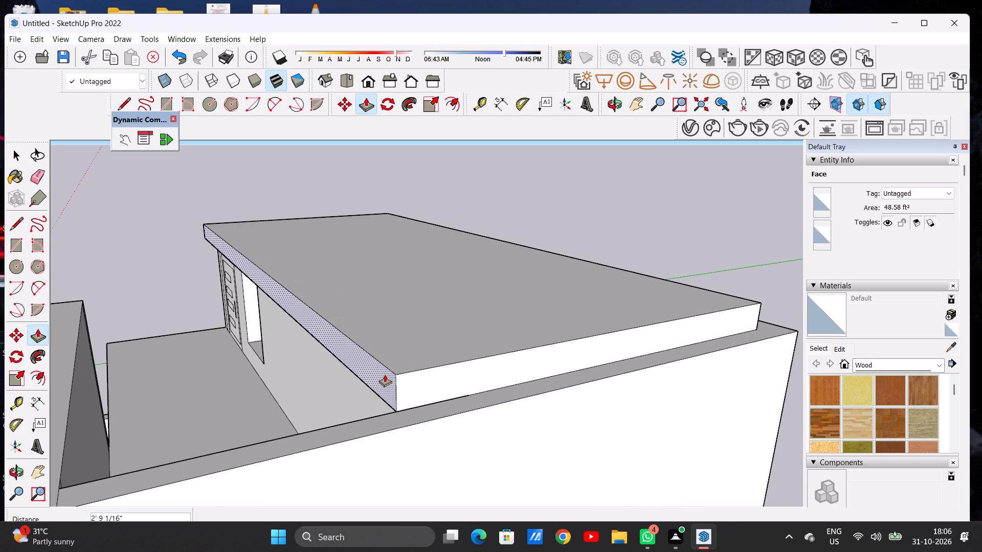
scroll(392, 360, "down", 3)
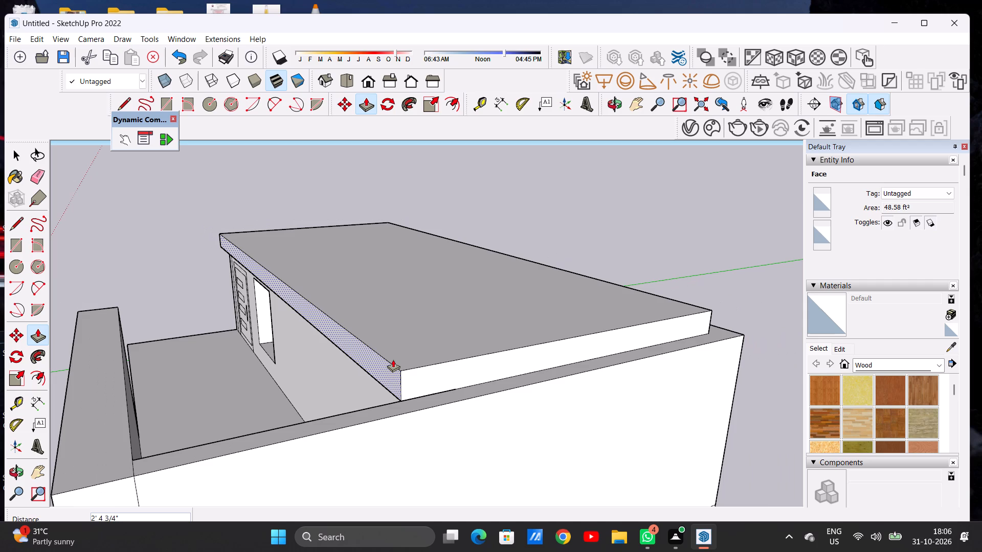
scroll(387, 355, "down", 3)
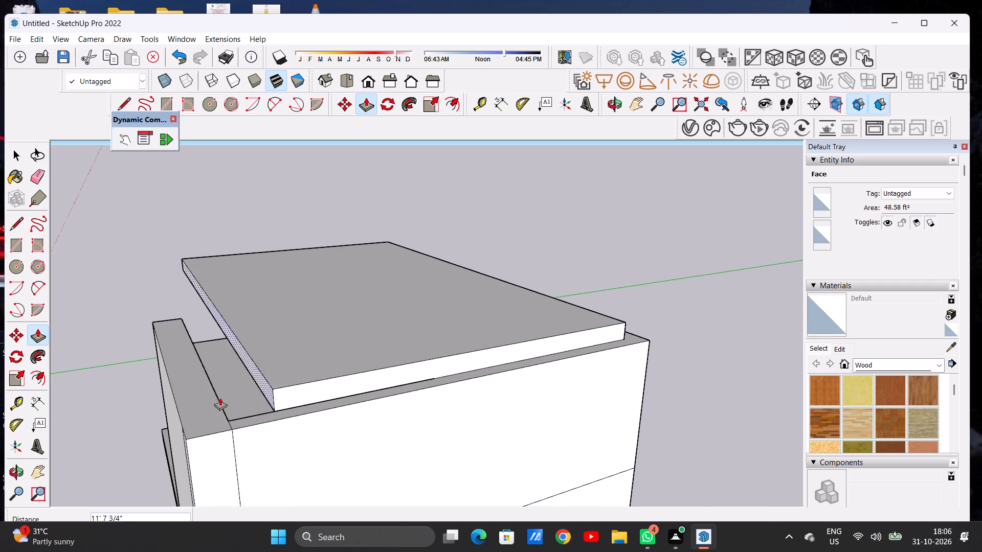
scroll(239, 413, "up", 4)
scroll(237, 420, "down", 1)
scroll(235, 422, "up", 4)
scroll(218, 424, "down", 1)
scroll(218, 424, "up", 1)
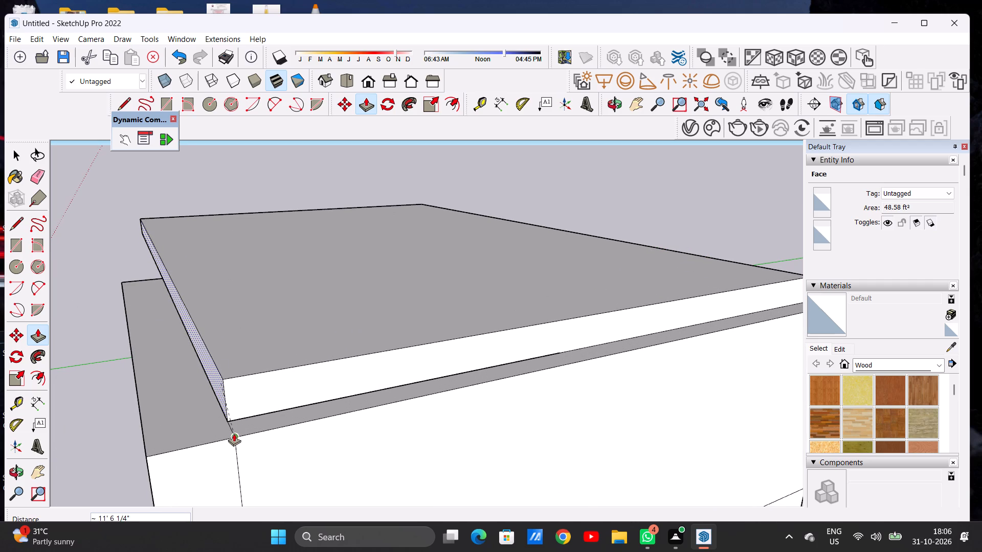
left_click(234, 433)
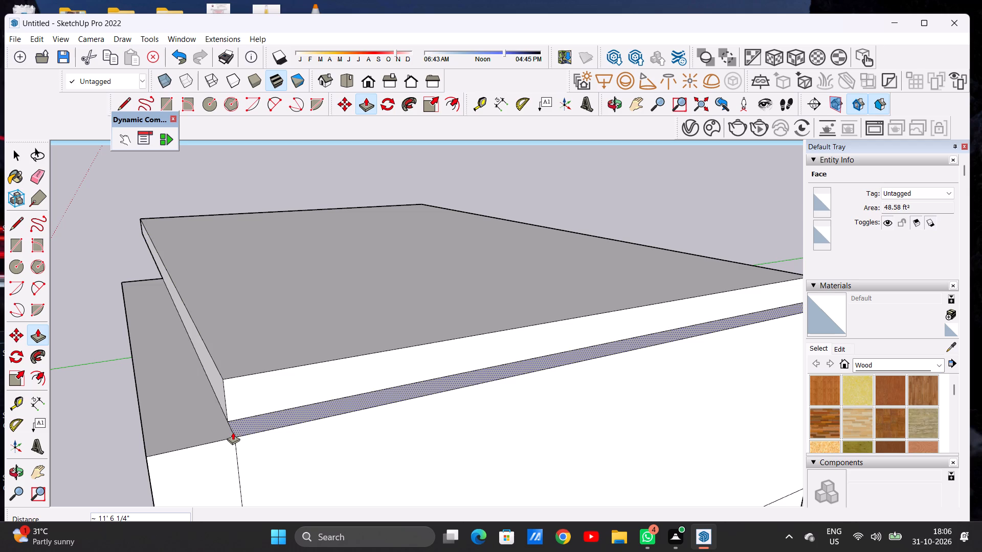
Draw a 1' 2 3/4" vertical line across the roof slab's side face, from the wall corner beside the top-floor door to the slab's upper edge.
scroll(371, 297, "down", 10)
middle_click_drag(350, 320, 614, 307)
middle_click_drag(397, 308, 575, 312)
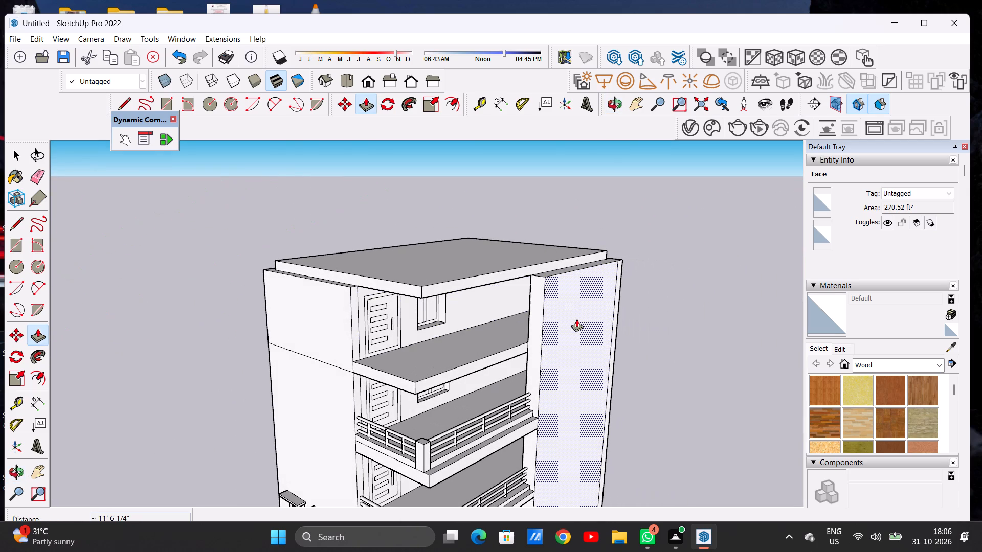
key("space")
type("L")
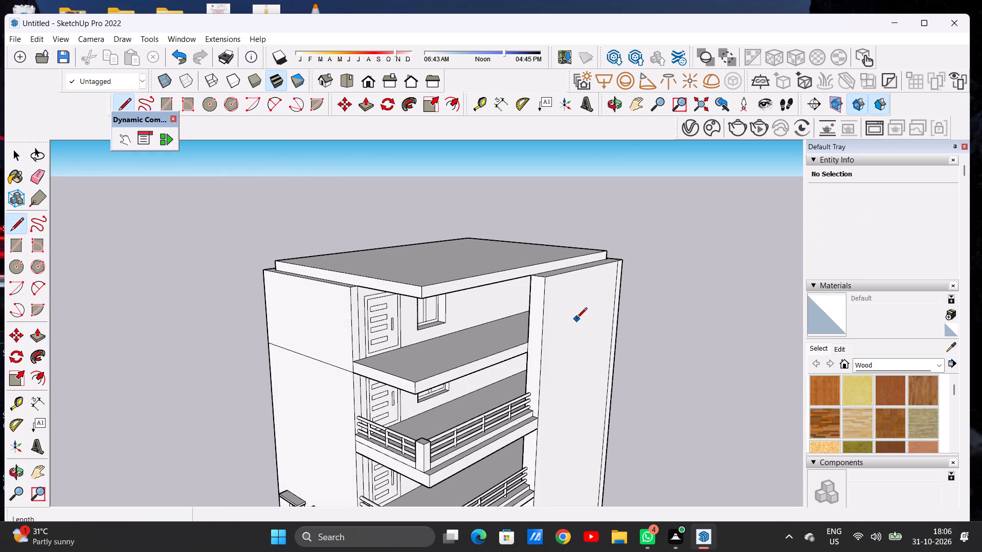
scroll(564, 323, "down", 3)
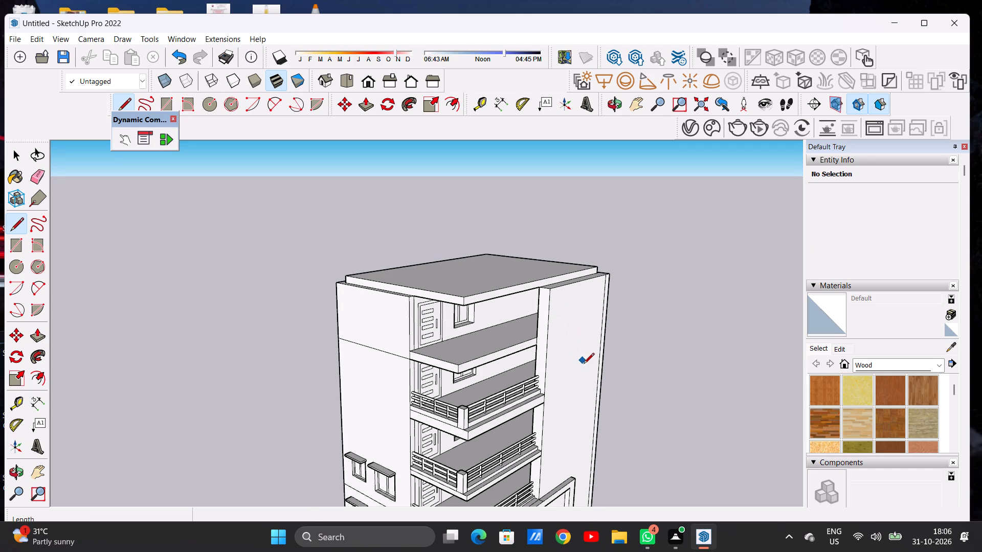
scroll(586, 375, "down", 1)
scroll(418, 297, "up", 10)
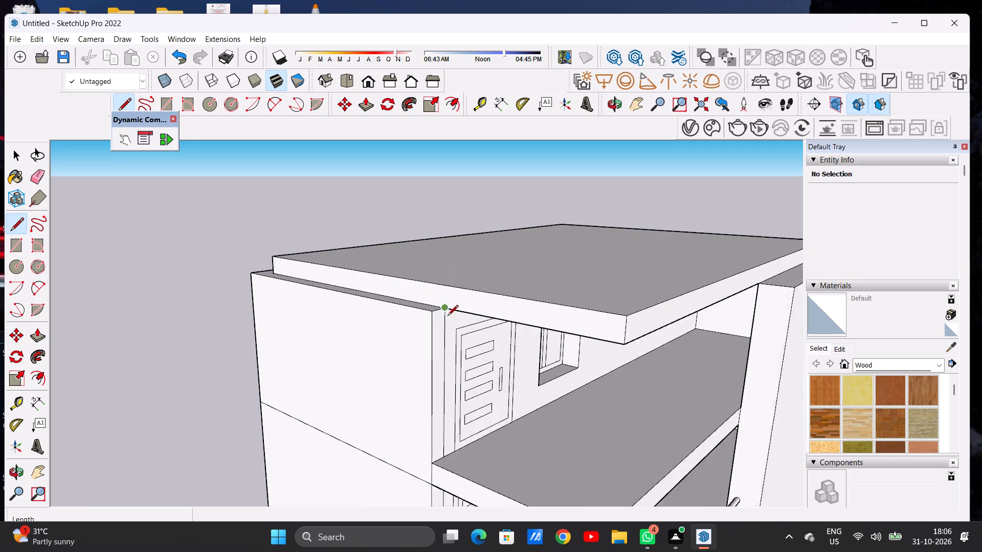
scroll(448, 316, "up", 10)
scroll(449, 307, "down", 1)
scroll(449, 307, "up", 1)
left_click(440, 300)
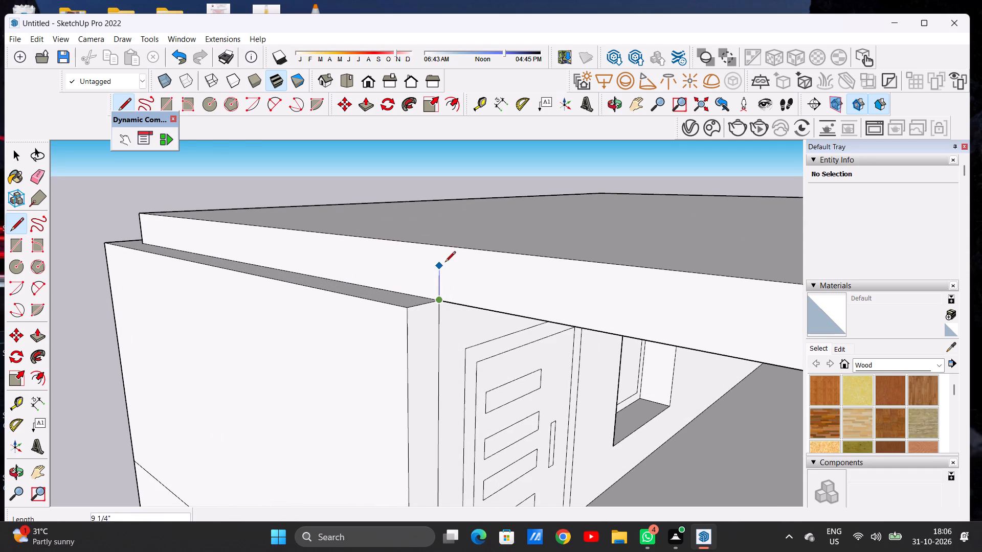
left_click(441, 243)
key("space")
Push/Pull the terrace portion of the roof slab's side face outward about 1' 1/16" to the side wall's outer corner.
type("P")
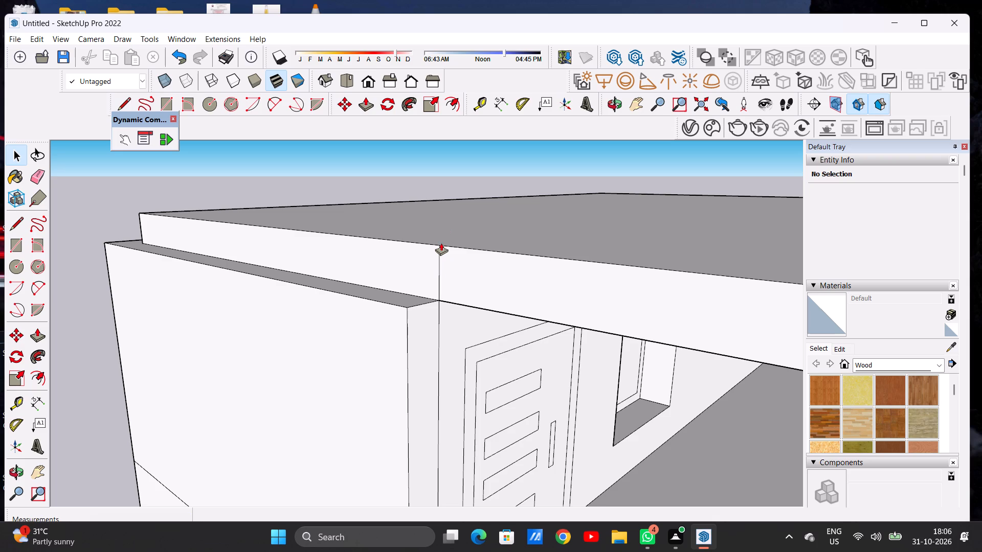
scroll(446, 238, "down", 7)
middle_click_drag(466, 252, 449, 306)
scroll(447, 304, "up", 5)
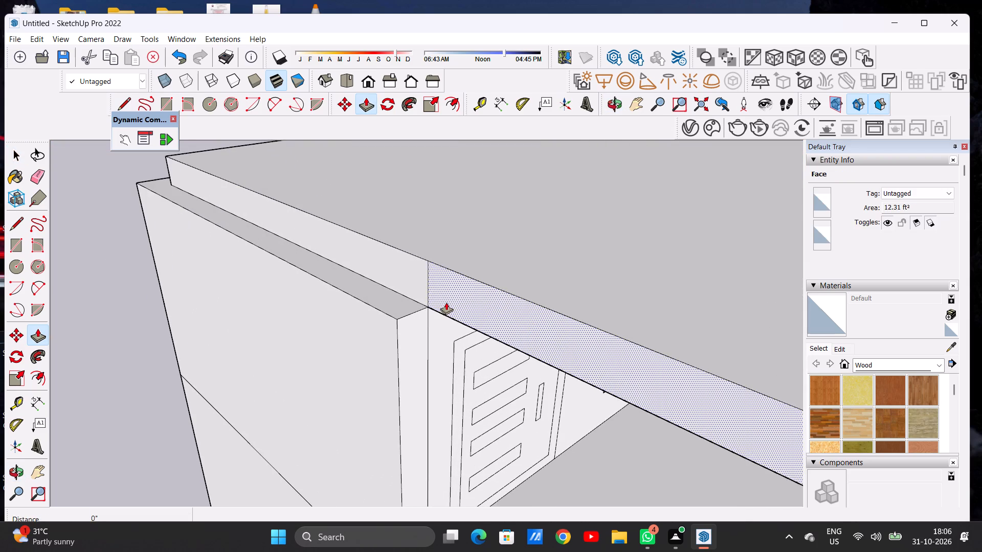
left_click(446, 302)
left_click(398, 367)
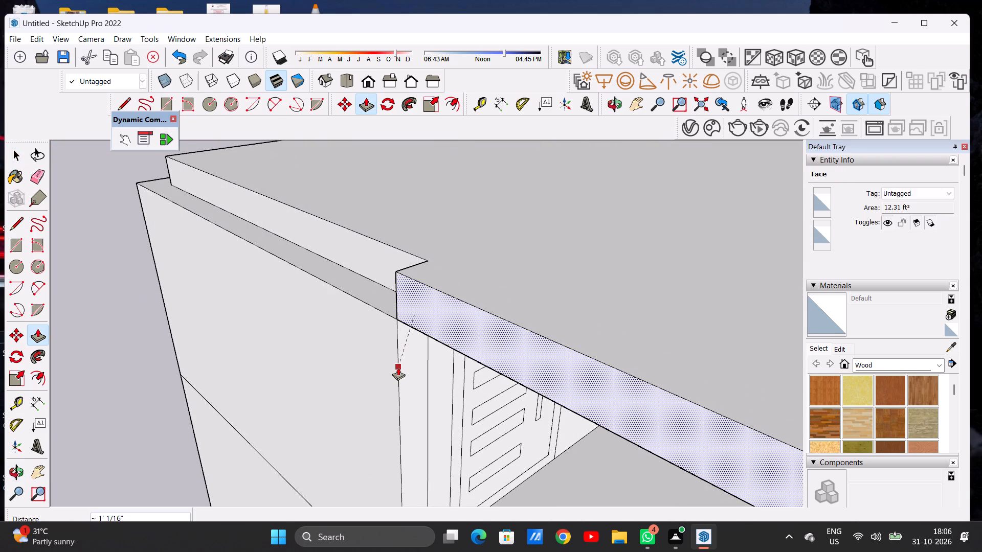
key("space")
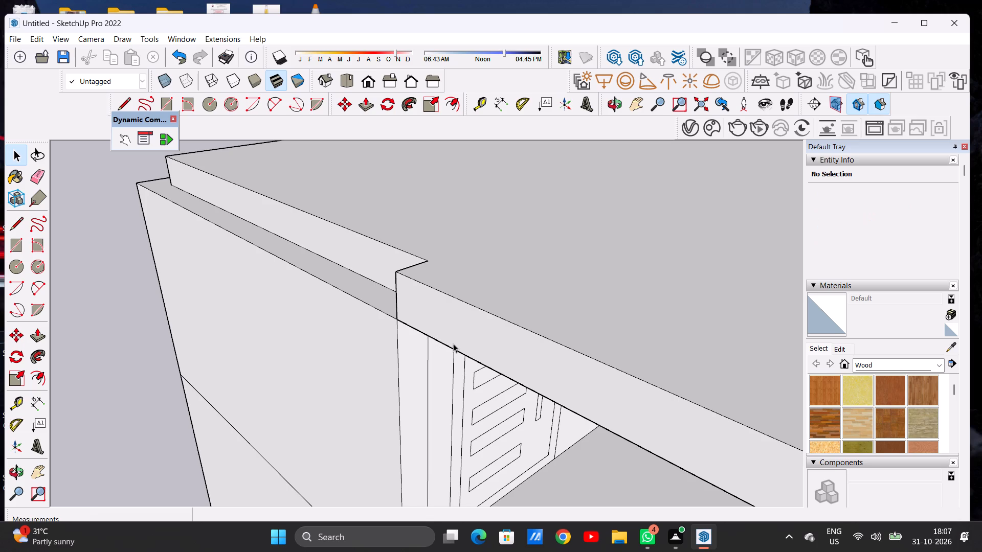
Examine the whole building from a distance with the extended roof slab over its terrace.
scroll(456, 341, "down", 19)
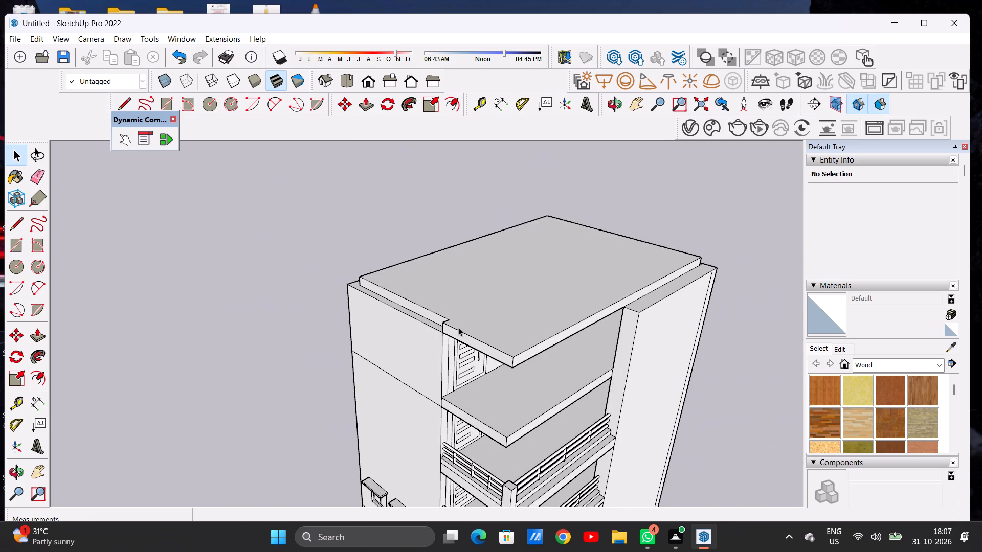
scroll(458, 327, "down", 7)
middle_click_drag(515, 337, 333, 290)
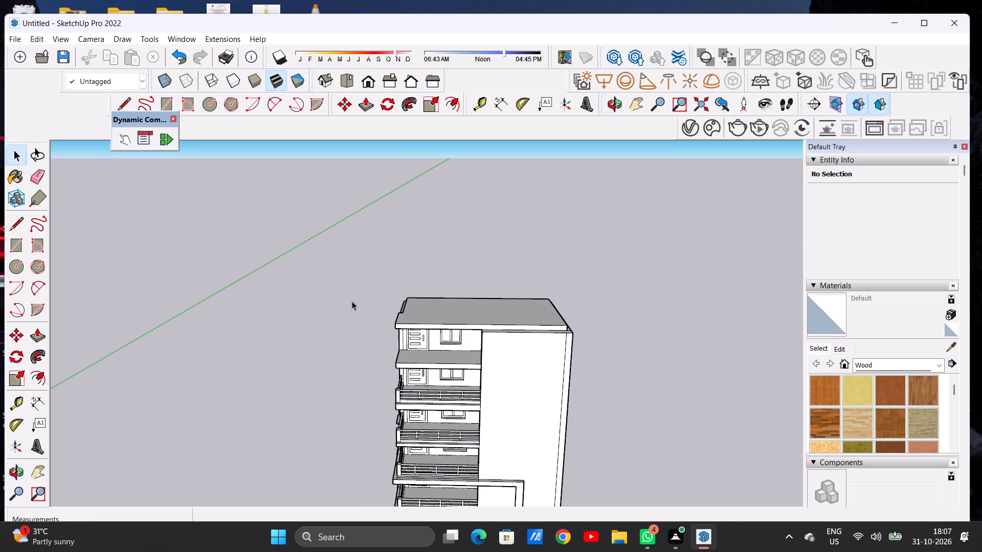
scroll(538, 374, "down", 12)
scroll(500, 350, "down", 1)
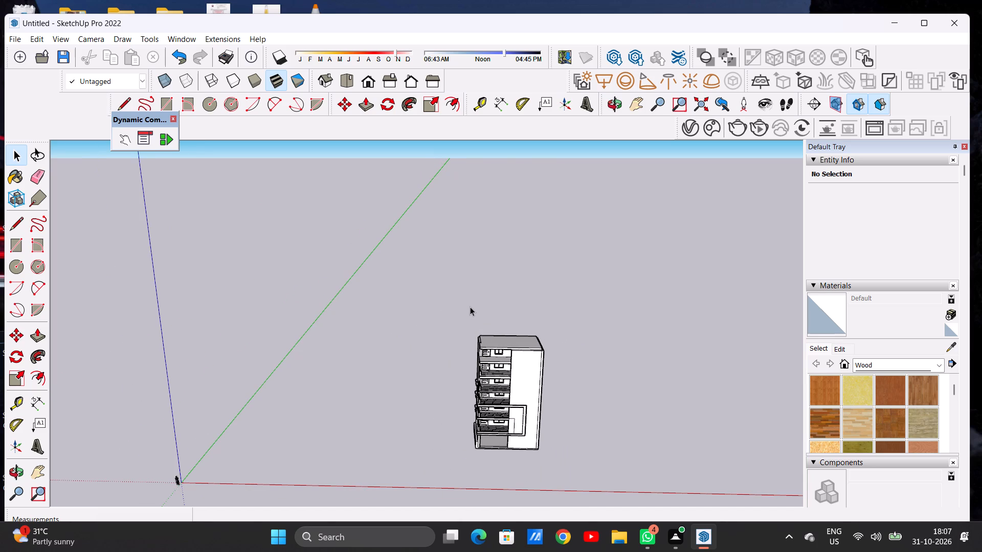
scroll(473, 307, "down", 4)
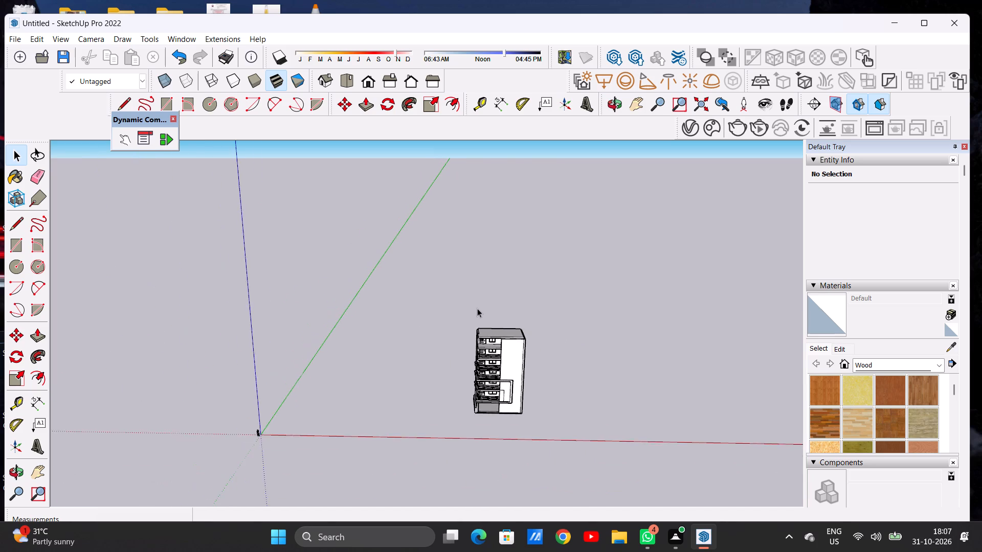
scroll(477, 308, "down", 2)
middle_click_drag(494, 356, 493, 328)
Push/Pull the front face of the top-floor terrace slab outward about 2' 11/16" to the tall front wall's outer edge.
scroll(531, 341, "up", 10)
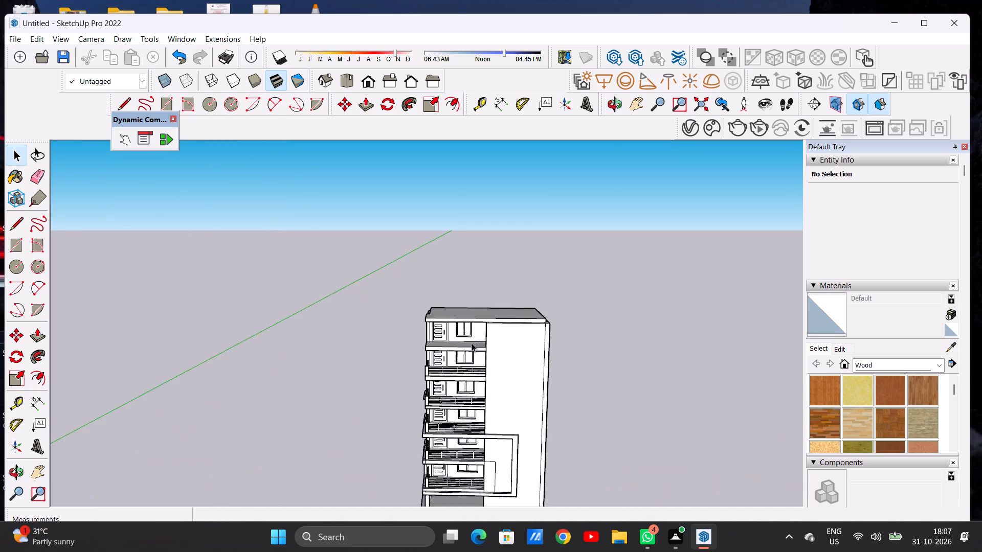
scroll(472, 343, "up", 5)
scroll(457, 337, "down", 2)
scroll(457, 337, "up", 3)
scroll(431, 311, "down", 6)
middle_click_drag(437, 323, 462, 391)
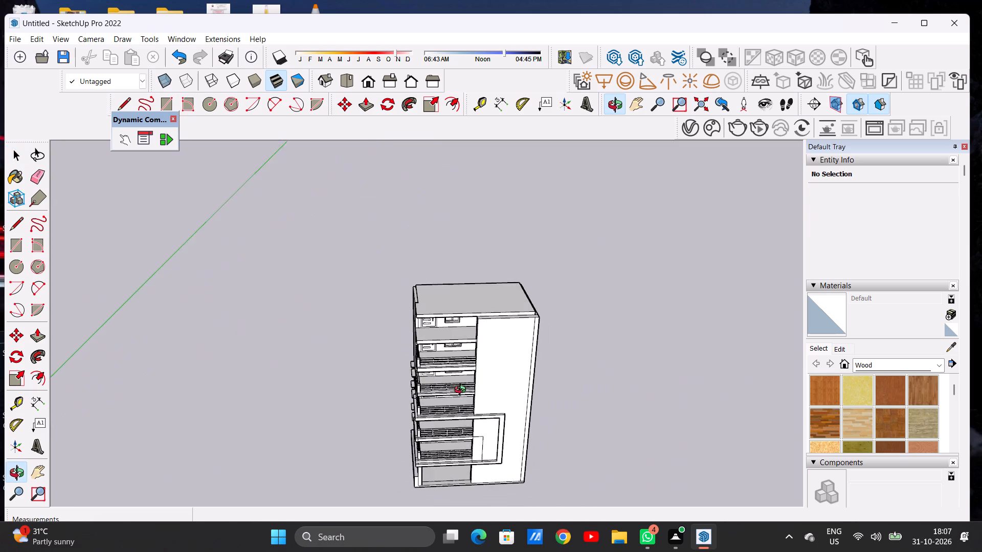
middle_click_drag(462, 391, 464, 387)
scroll(487, 343, "up", 2)
scroll(487, 343, "down", 1)
scroll(487, 343, "up", 8)
scroll(468, 331, "down", 1)
scroll(468, 331, "up", 9)
middle_click_drag(461, 341, 490, 339)
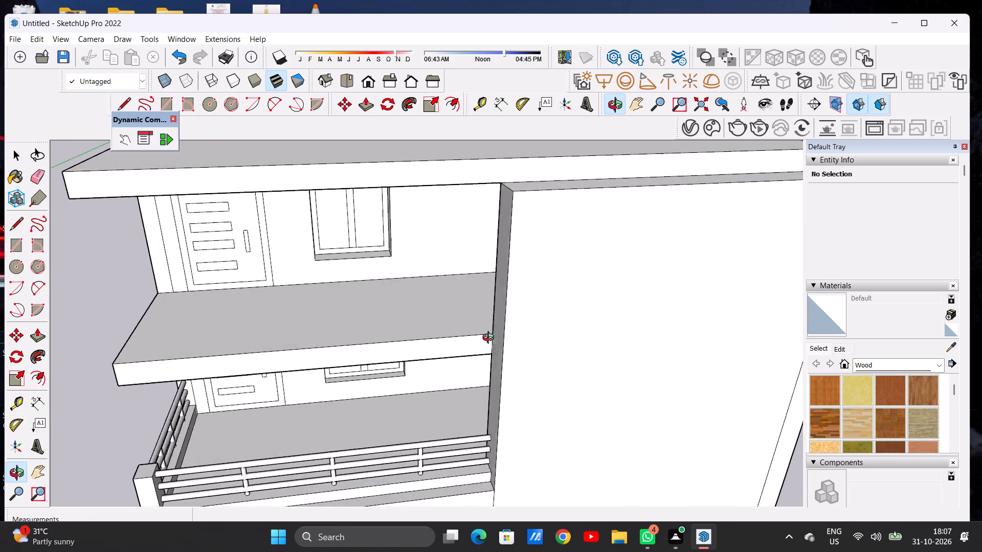
middle_click_drag(490, 339, 528, 334)
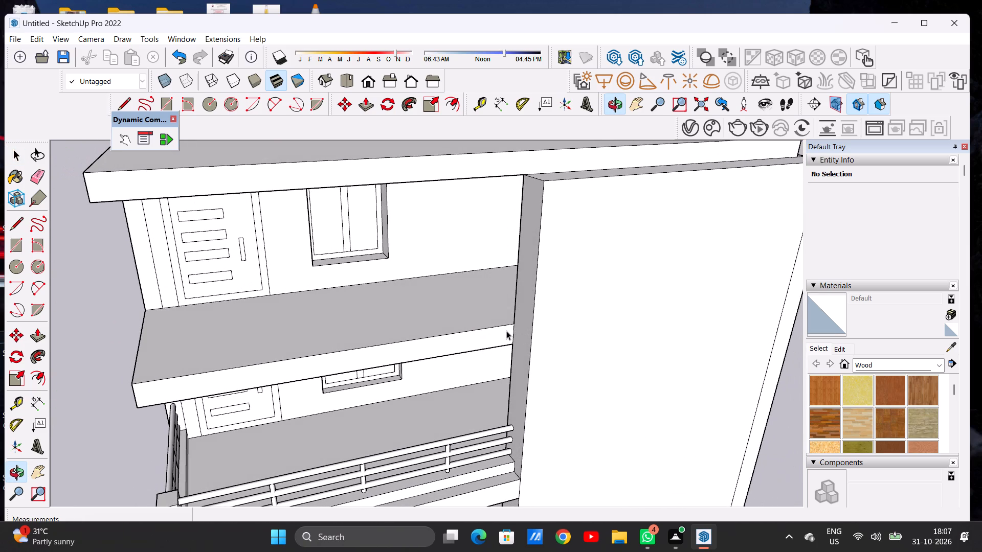
key("p")
scroll(506, 331, "up", 4)
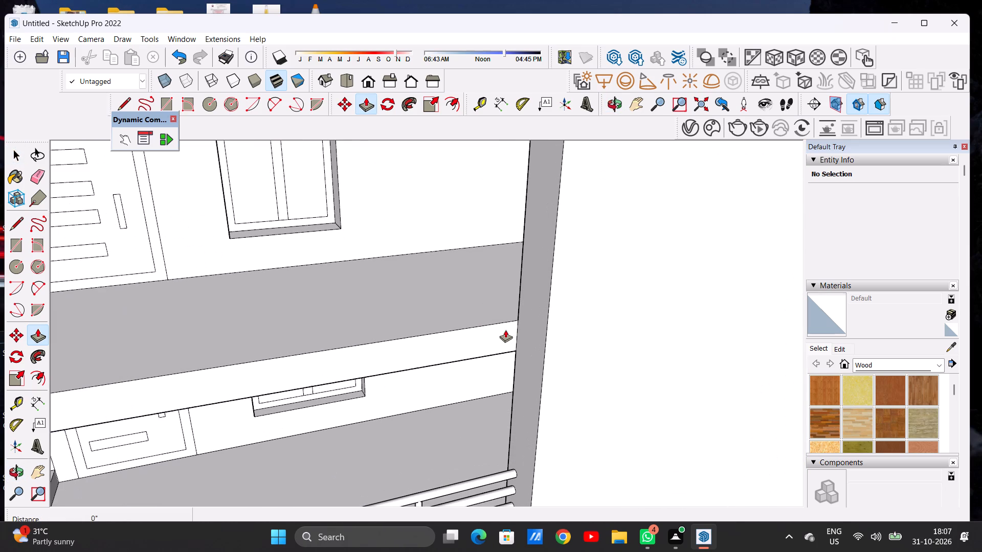
left_click(505, 329)
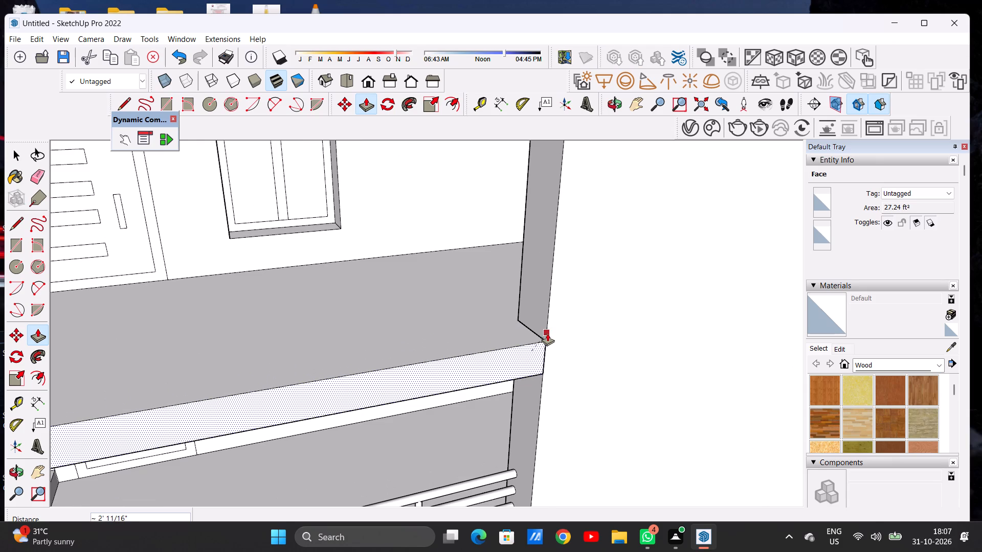
left_click(547, 333)
key("space")
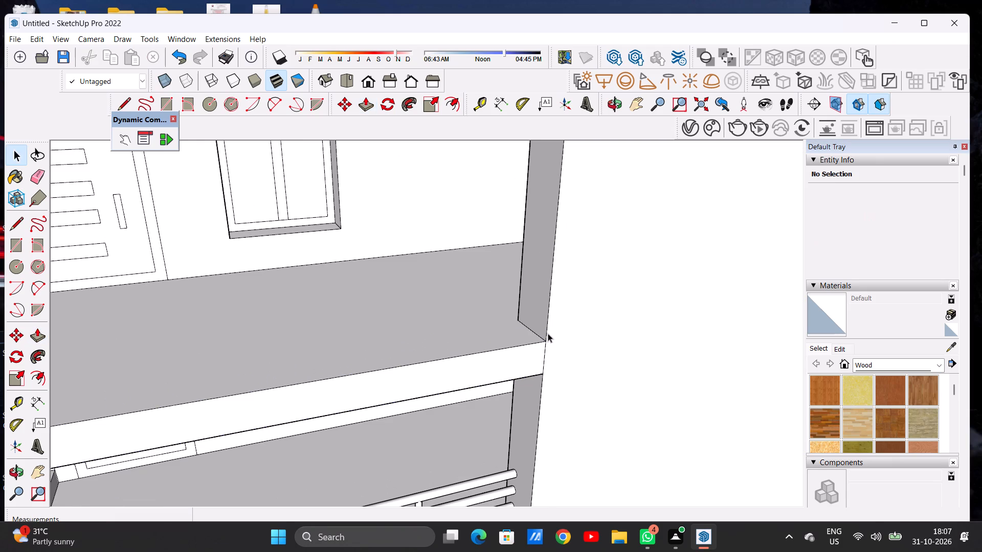
Draw an 11' 5 3/16" line on the terrace floor from the wall corner beside the door toward the front, parallel to the side edge.
scroll(550, 333, "down", 3)
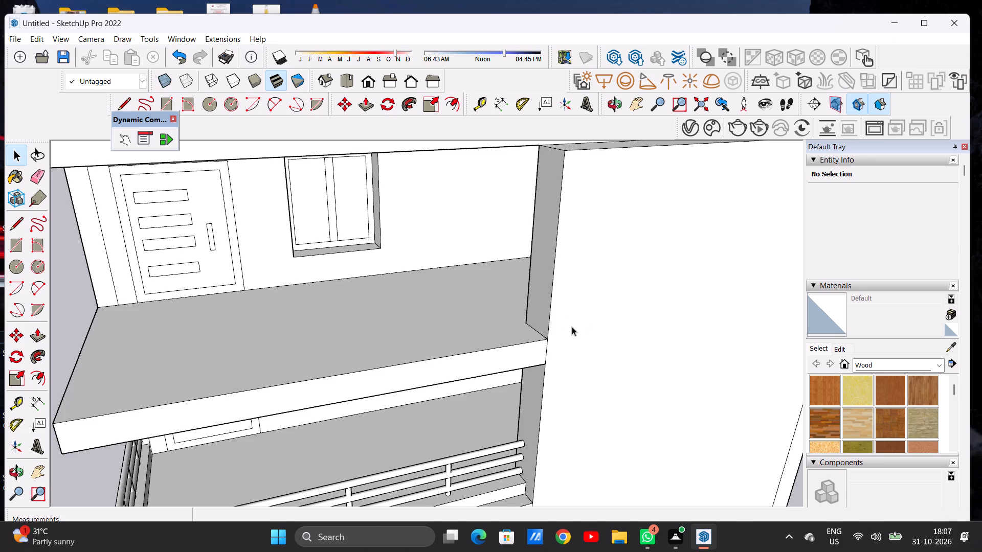
scroll(494, 310, "down", 7)
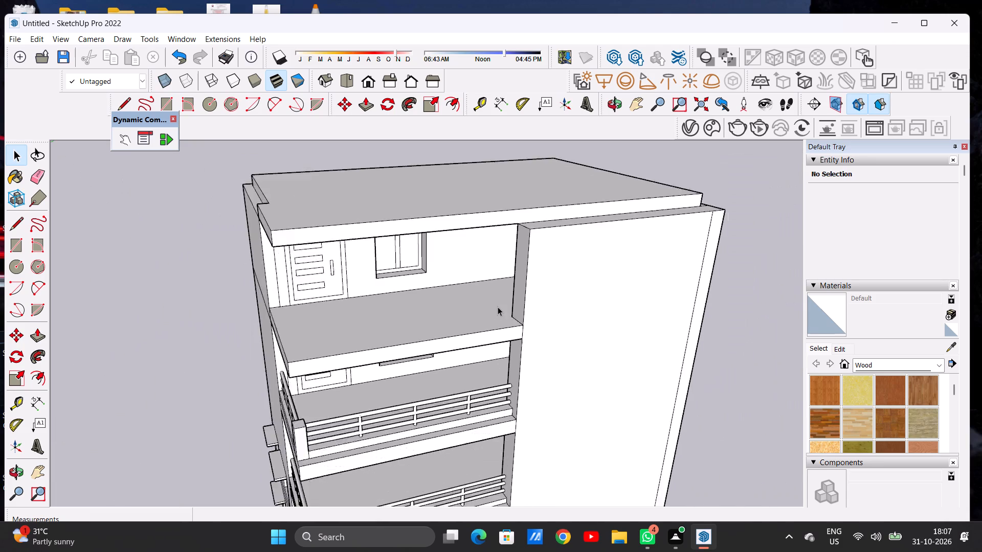
scroll(498, 307, "down", 6)
middle_click_drag(456, 315, 397, 363)
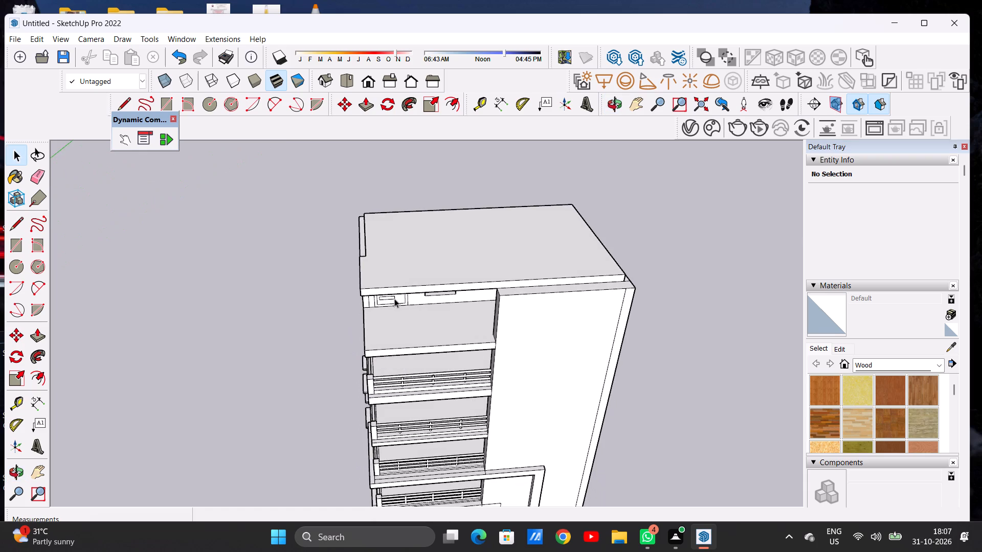
scroll(395, 298, "up", 2)
scroll(395, 299, "down", 1)
scroll(394, 300, "up", 7)
scroll(367, 313, "down", 1)
scroll(367, 313, "up", 1)
key("l")
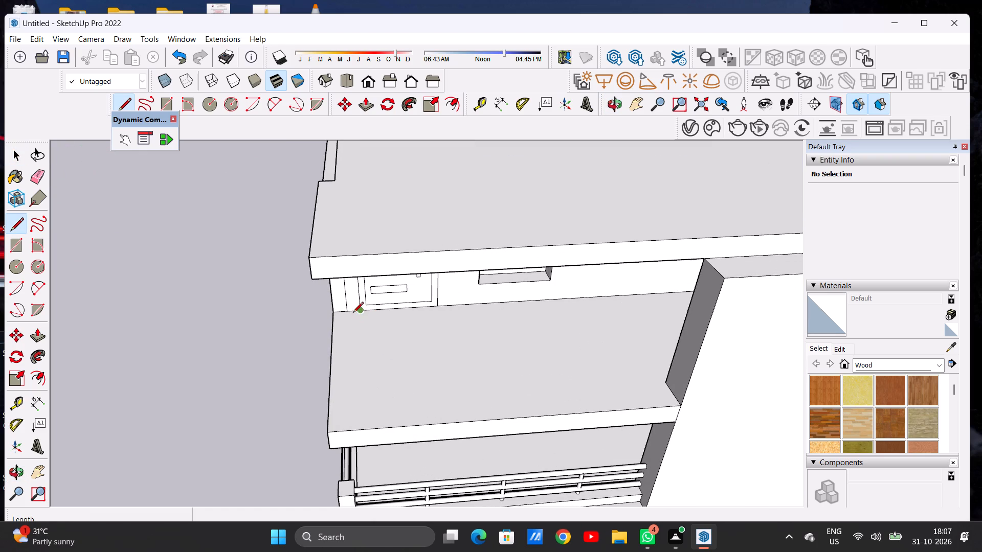
left_click(351, 312)
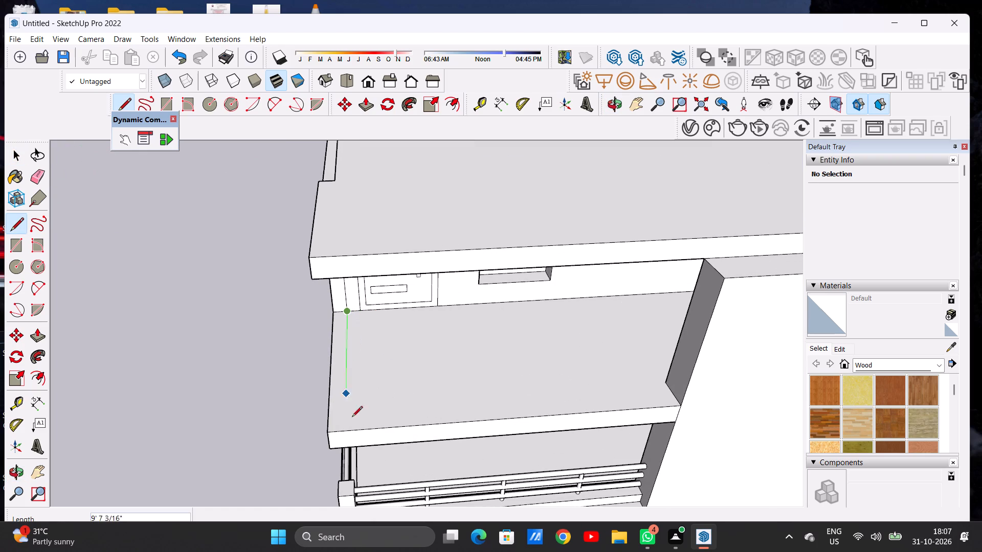
scroll(351, 412, "up", 3)
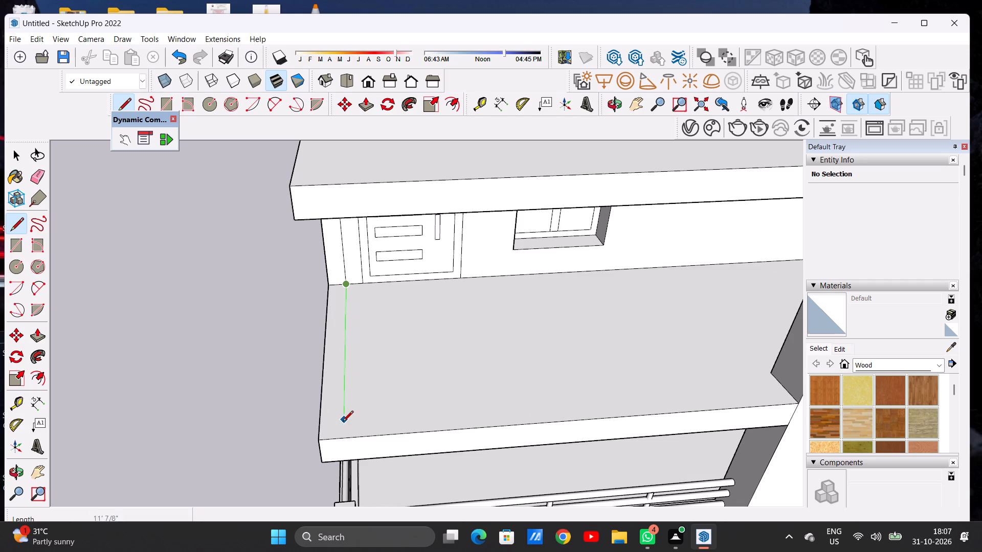
left_click(345, 427)
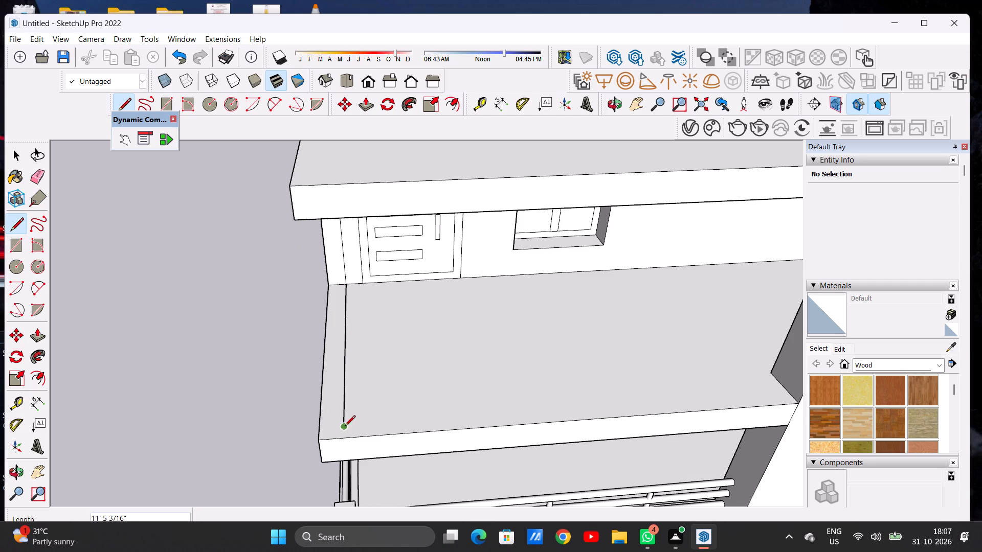
Continue the terrace floor outline with a line about 19' 7" long parallel to the front edge, ending at the tall front wall.
scroll(387, 427, "down", 7)
scroll(592, 418, "up", 4)
scroll(592, 418, "down", 1)
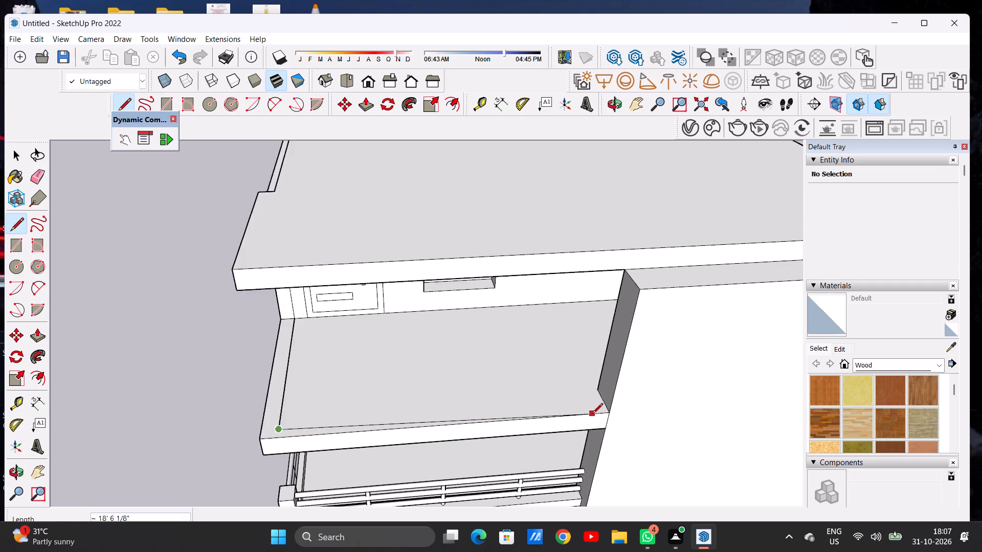
scroll(597, 404, "up", 3)
scroll(597, 404, "down", 1)
scroll(597, 404, "up", 1)
left_click(611, 404)
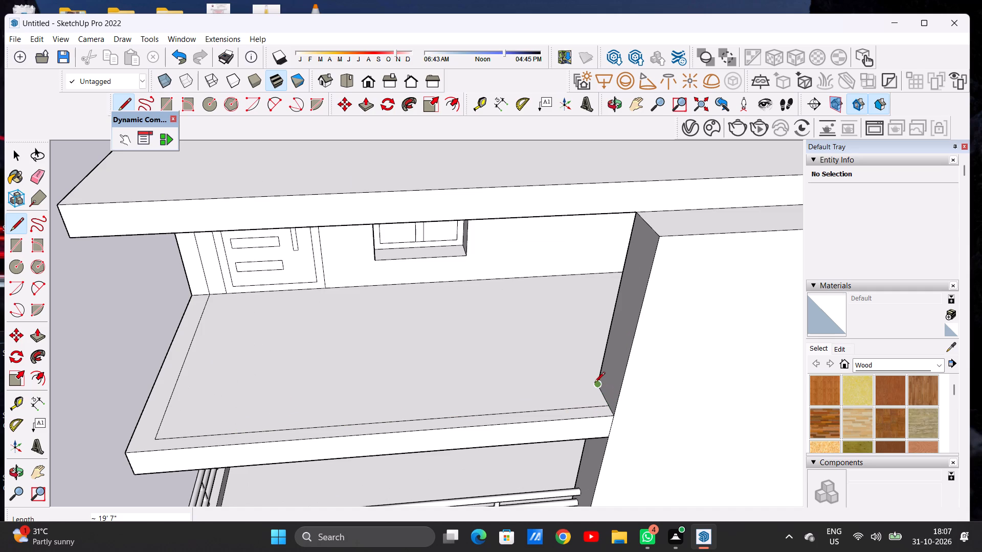
Draw a parallel line about 19' 7" long from the tall front wall's inner corner across the terrace floor to the side line.
left_click(597, 384)
scroll(310, 397, "down", 5)
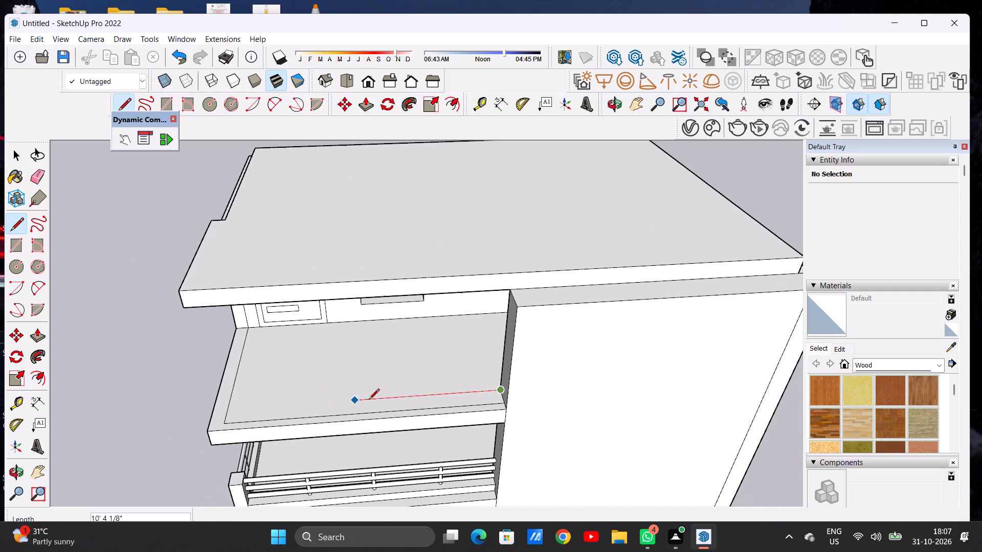
scroll(234, 408, "up", 8)
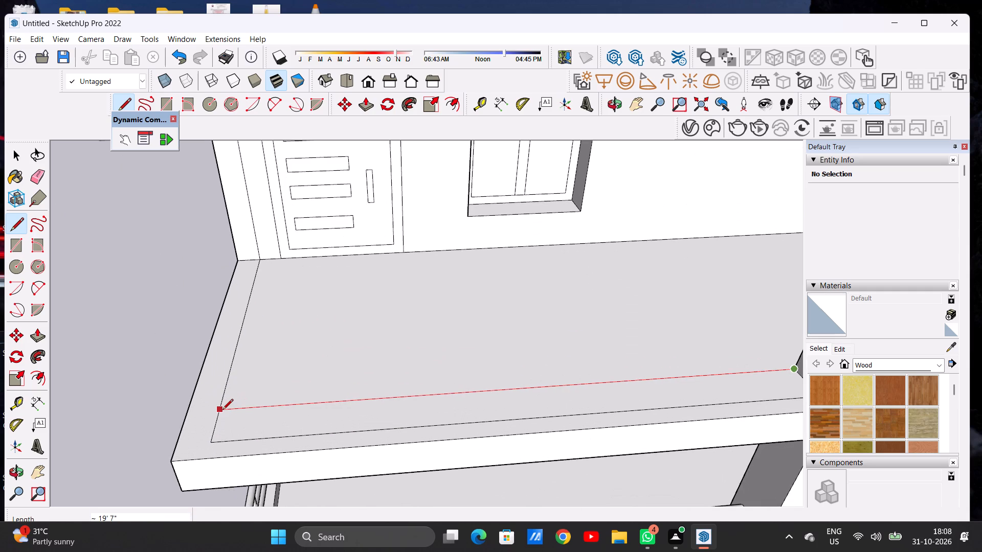
left_click(222, 410)
Extend the outer front line about 1' 1/16" from its corner with the side line to the terrace slab's side edge.
left_click(212, 444)
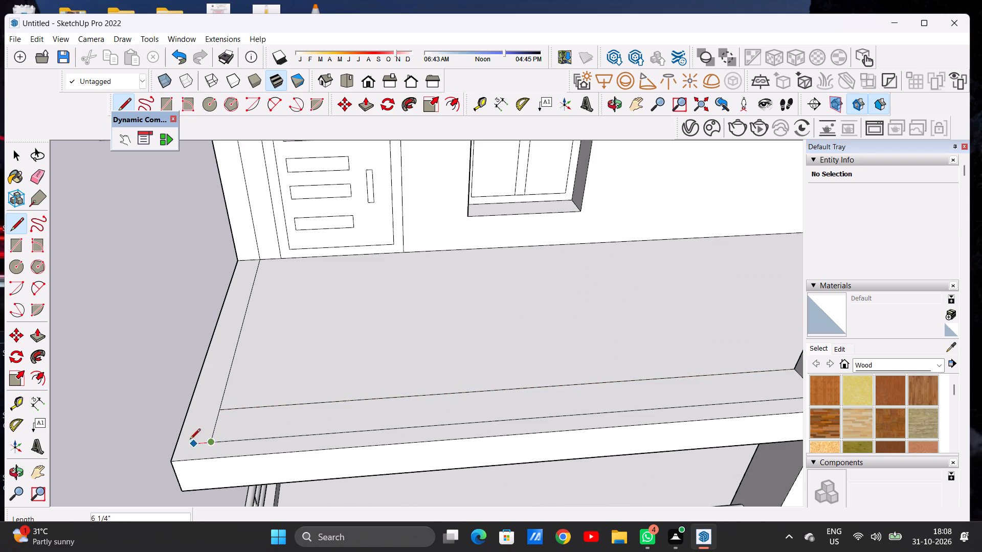
left_click(180, 441)
key("space")
Erase the short segment of the side line between the two parallel front lines on the terrace floor.
scroll(326, 420, "down", 10)
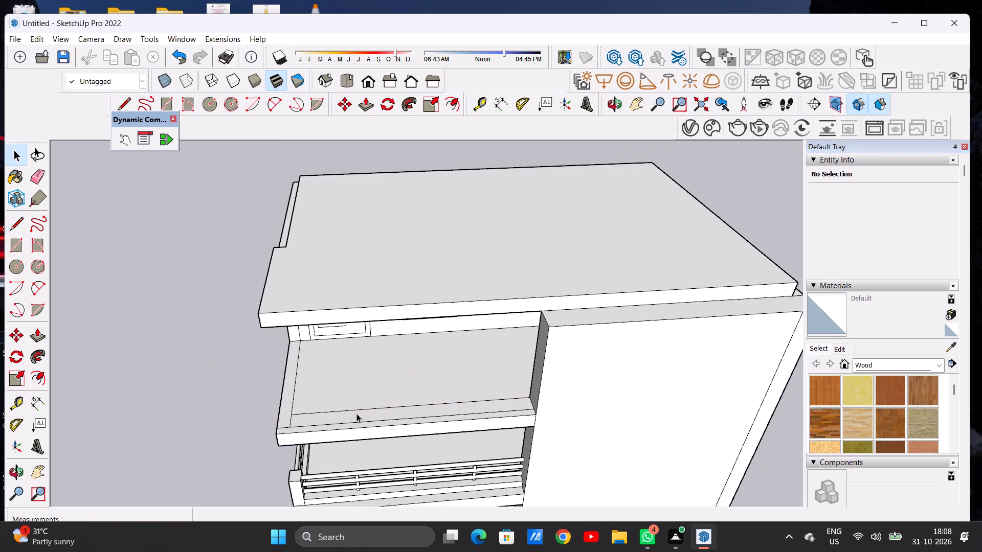
scroll(386, 423, "up", 4)
middle_click_drag(387, 423, 379, 466)
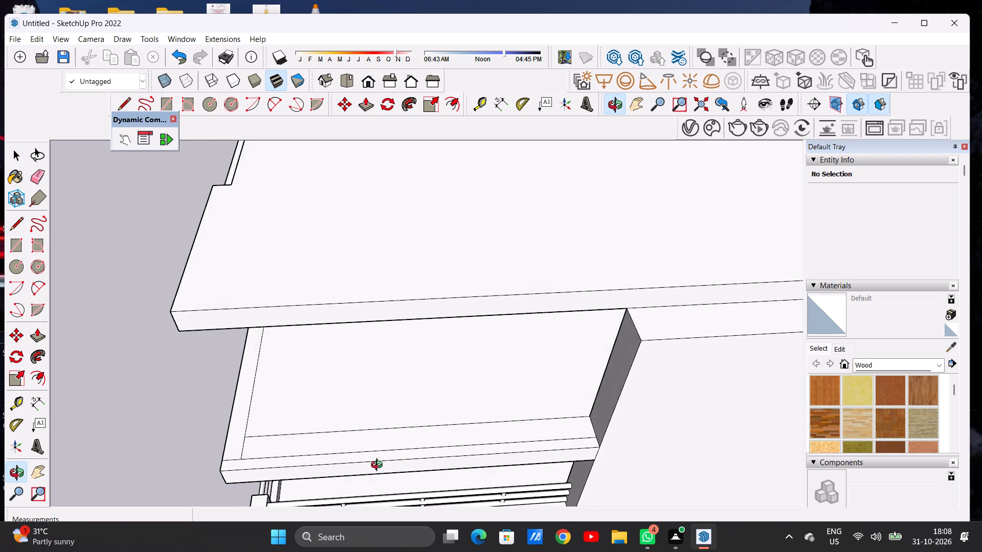
middle_click_drag(379, 466, 384, 457)
scroll(252, 453, "up", 5)
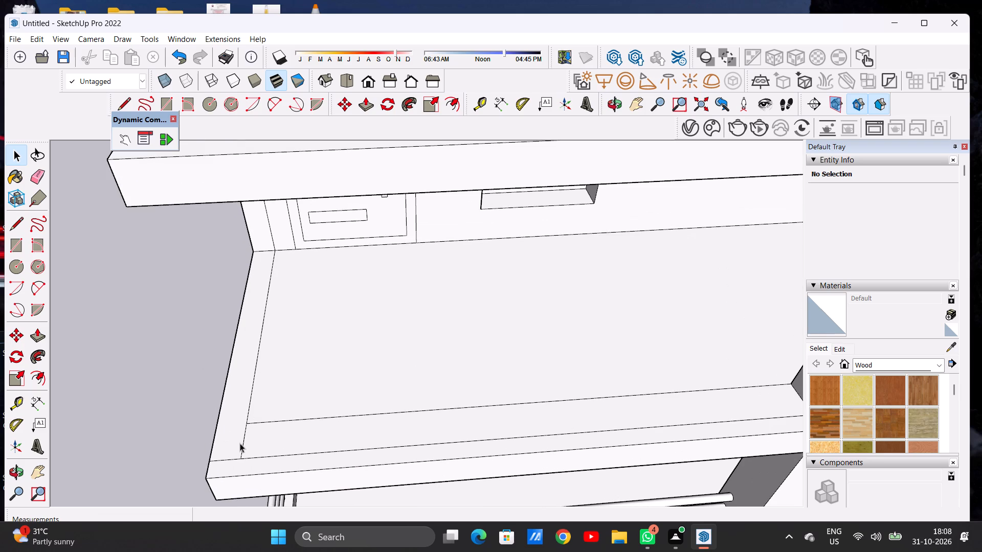
key("e")
scroll(234, 470, "up", 3)
left_click_drag(246, 429, 252, 433)
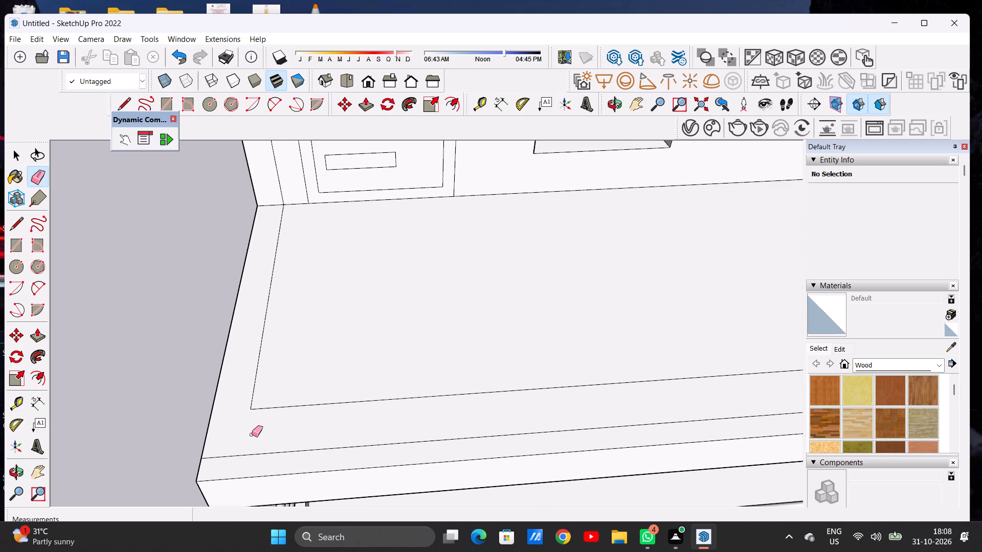
key("space")
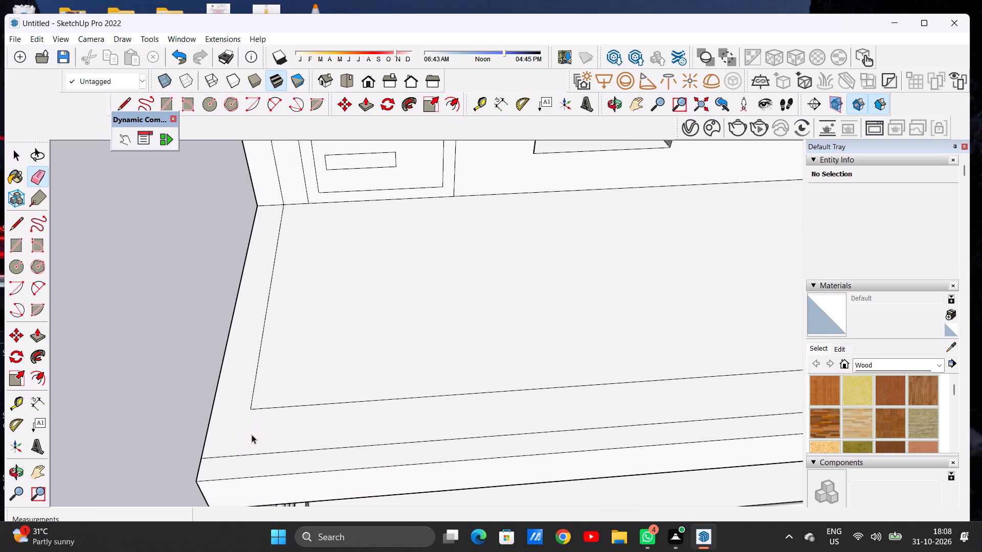
scroll(316, 441, "down", 4)
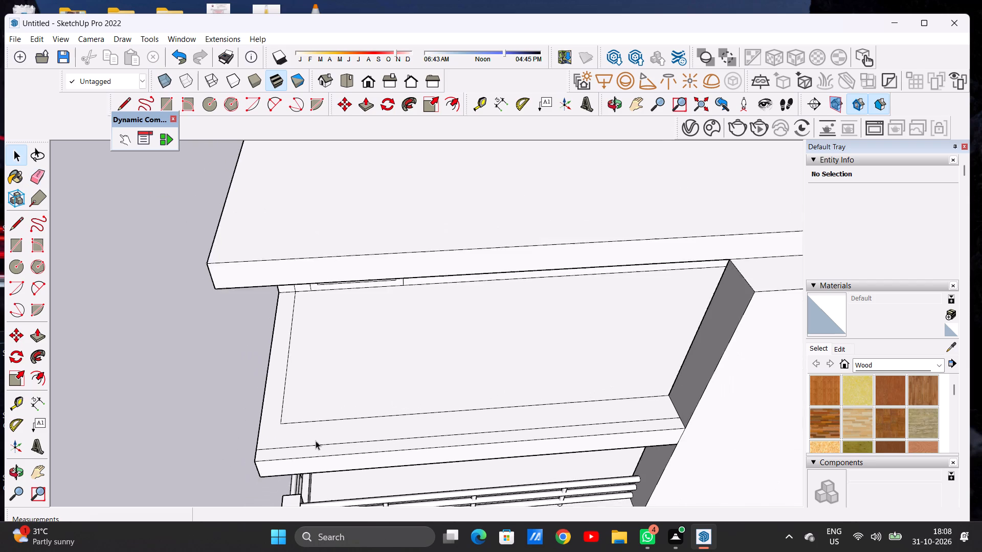
Outline a corner post base on the terrace floor by extending the side line about 1' 5" and the inner front line about 1' 1/16".
scroll(316, 441, "down", 9)
scroll(318, 431, "up", 7)
scroll(327, 419, "down", 1)
scroll(327, 419, "up", 4)
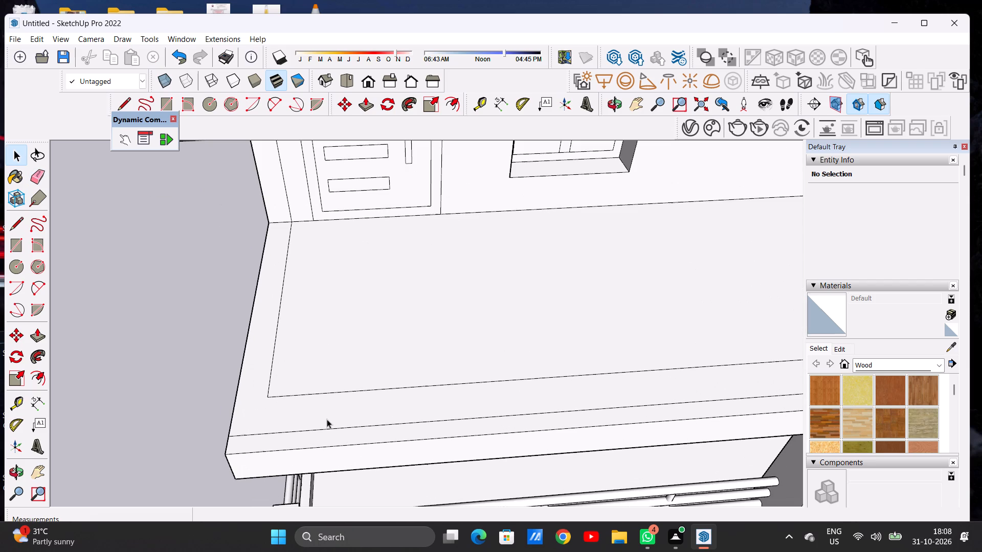
key("l")
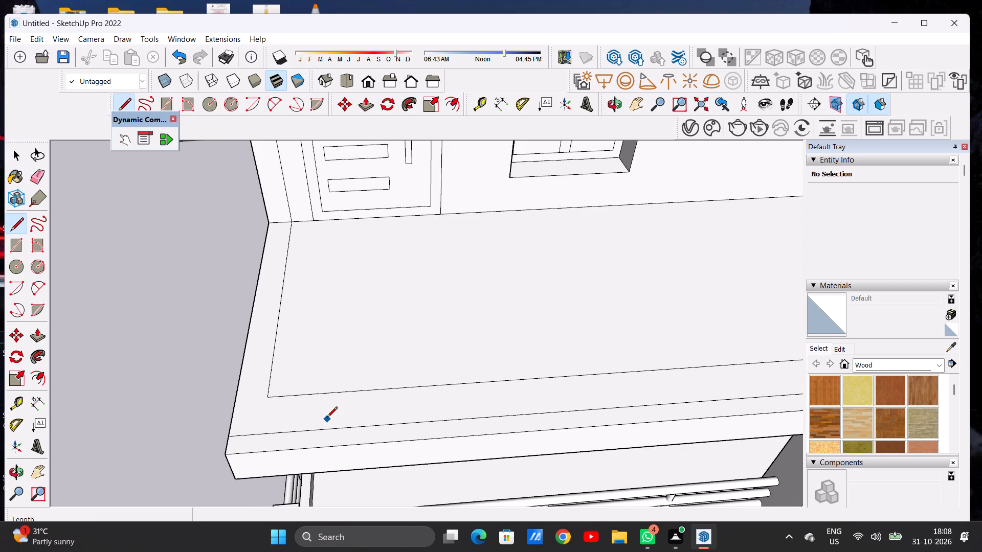
left_click(270, 398)
left_click(262, 432)
left_click(268, 400)
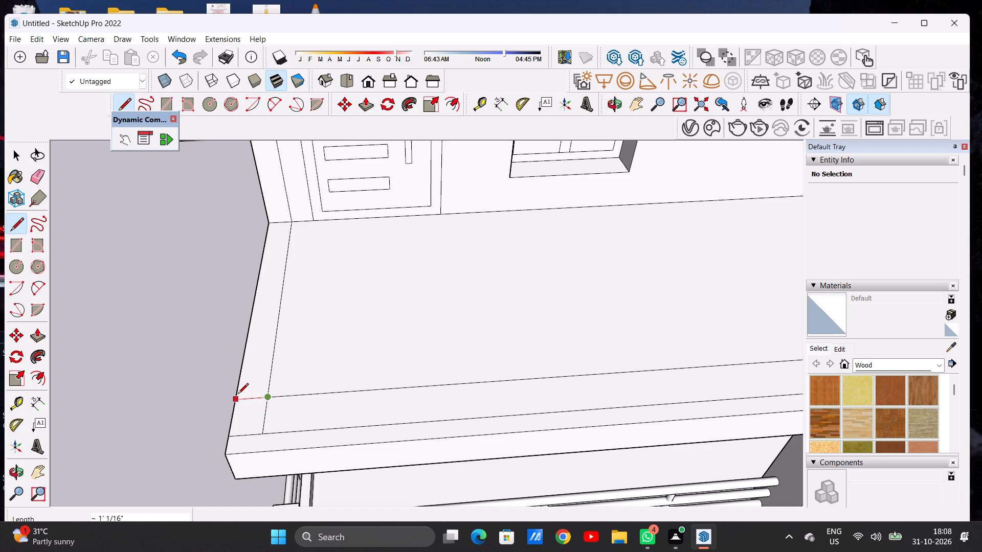
left_click(238, 395)
key("space")
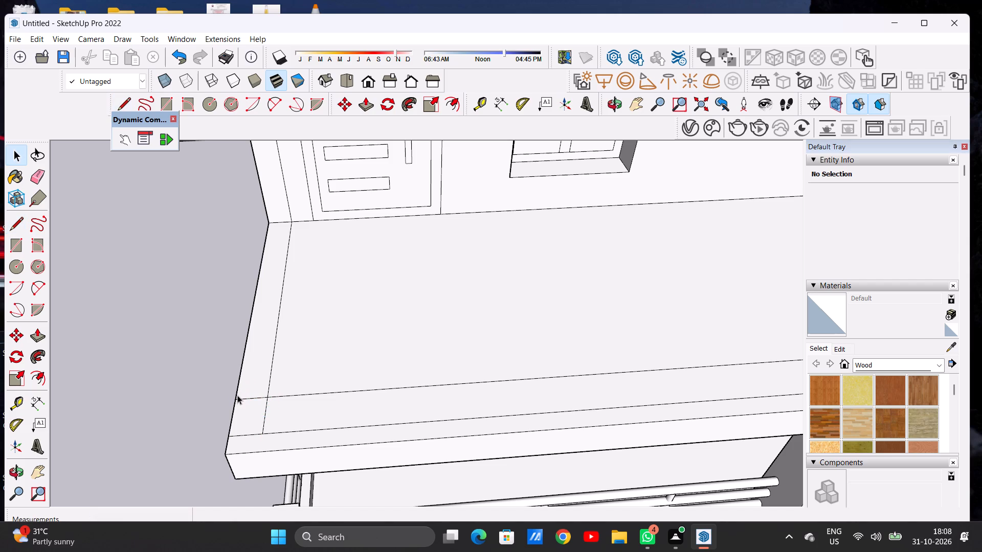
Examine the outlined terrace floor alongside the finished balcony railings on the storeys below.
scroll(278, 427, "down", 8)
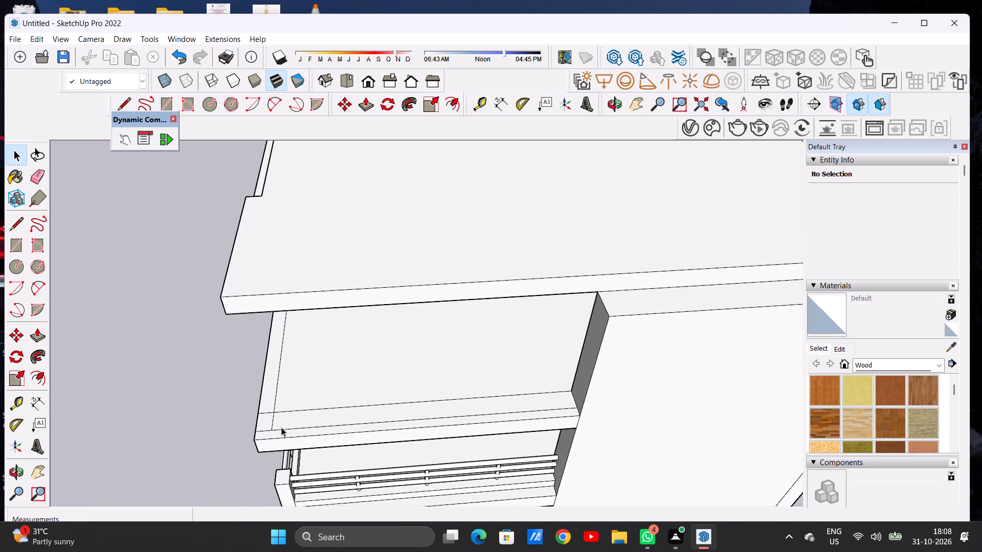
middle_click_drag(287, 431, 292, 405)
scroll(263, 426, "down", 2)
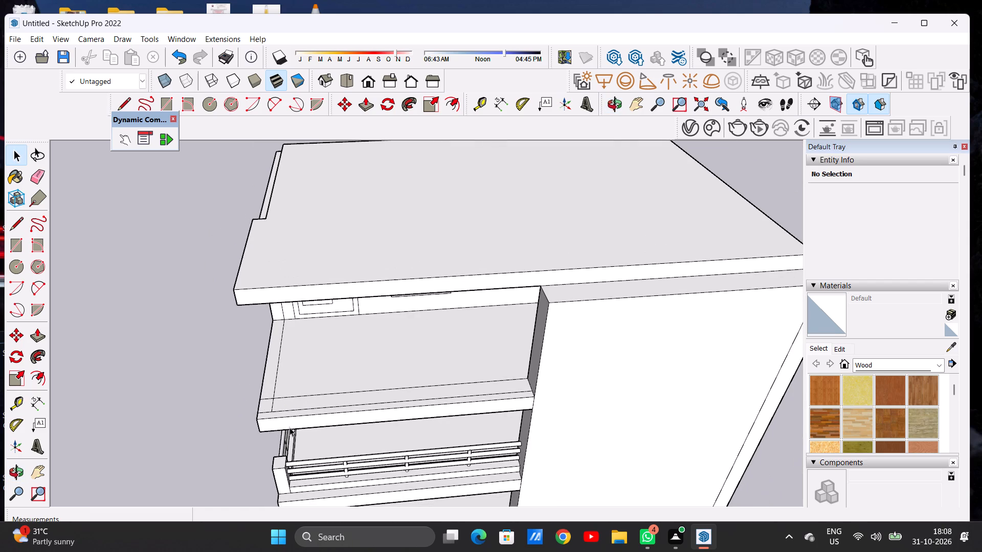
scroll(410, 410, "up", 8)
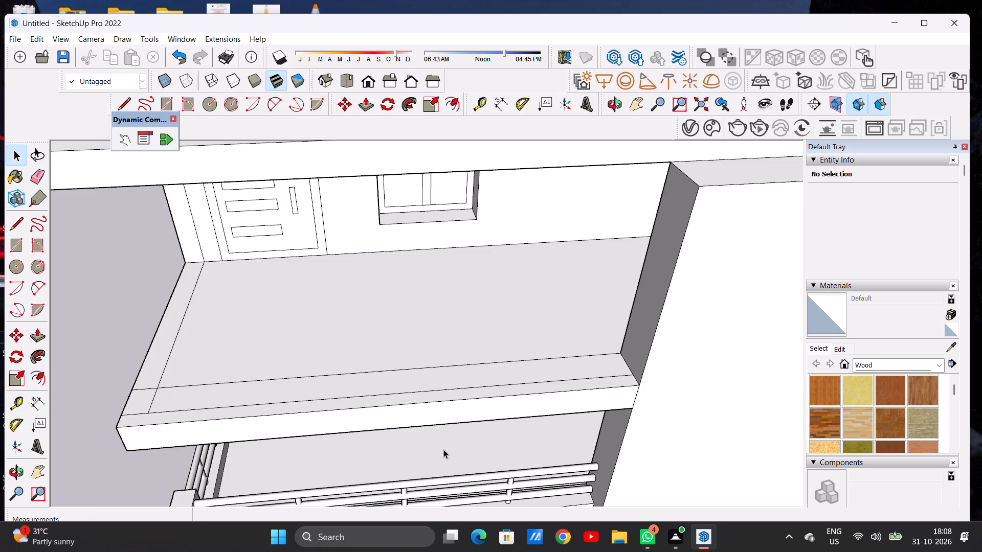
scroll(447, 462, "down", 10)
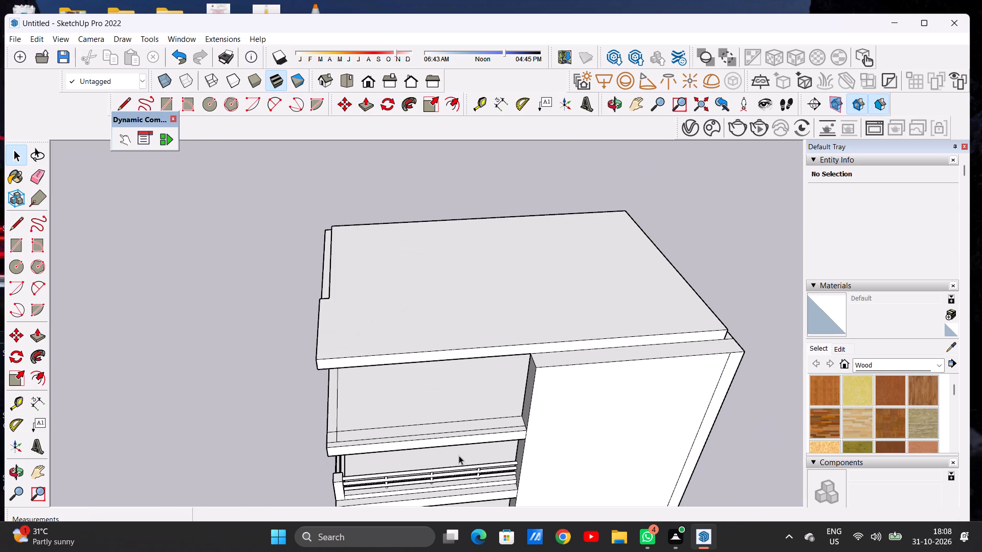
middle_click_drag(483, 458, 466, 428)
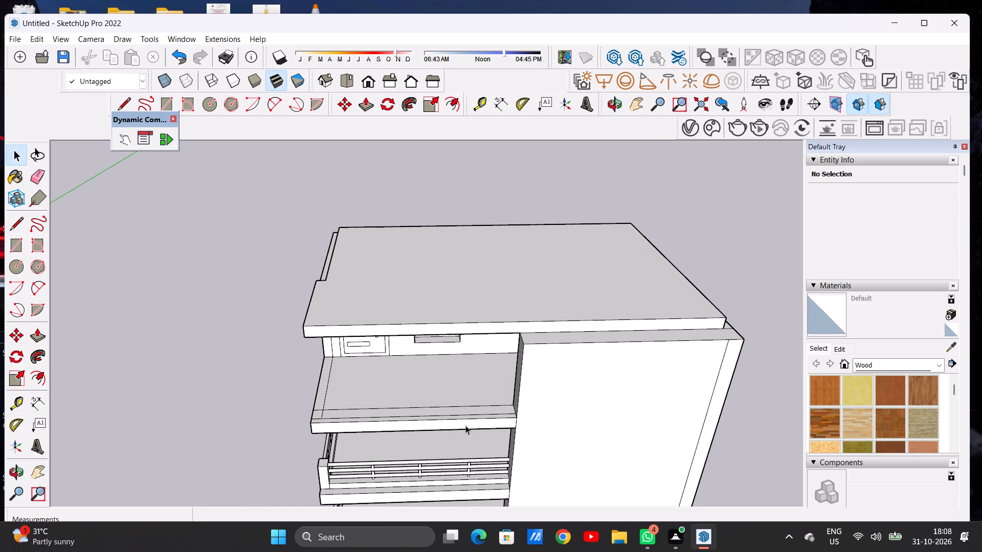
scroll(467, 415, "up", 8)
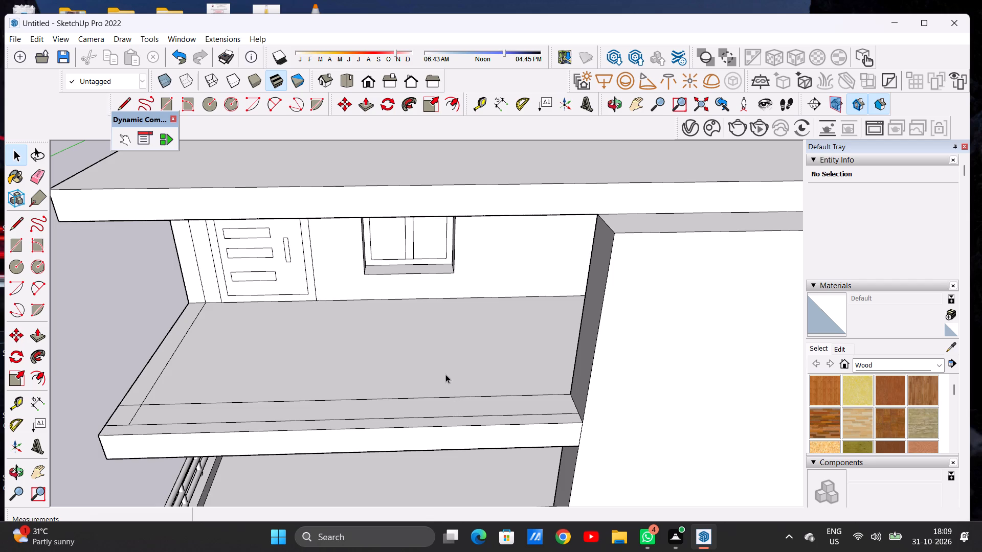
scroll(444, 371, "down", 17)
middle_click_drag(440, 380, 433, 344)
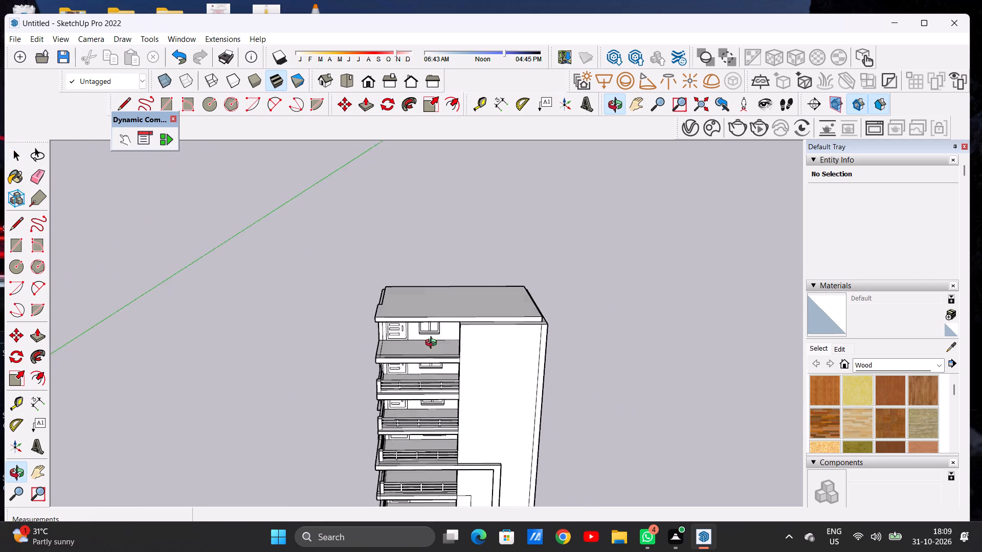
middle_click_drag(433, 344, 446, 398)
scroll(403, 380, "up", 3)
scroll(403, 380, "down", 1)
scroll(403, 380, "up", 7)
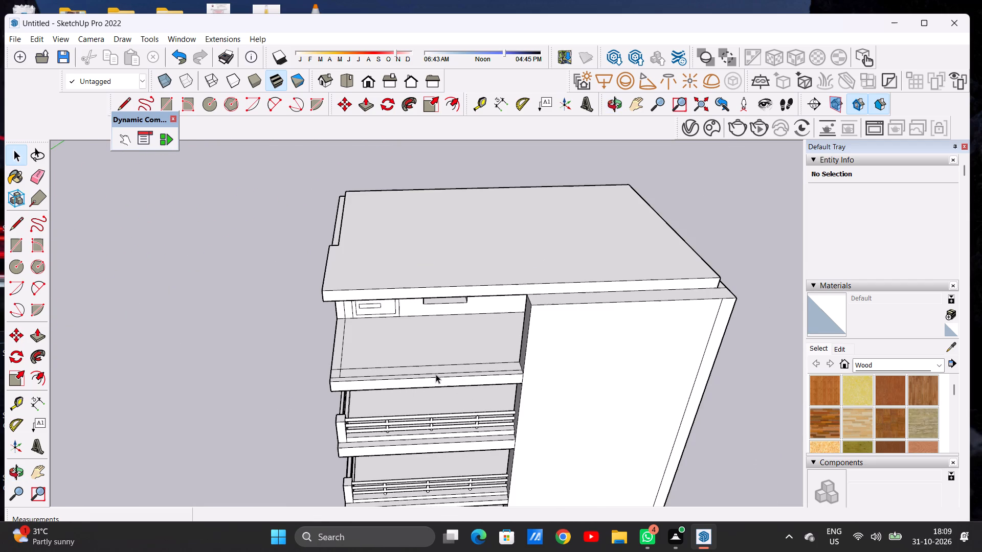
Raise the front border strip of the terrace floor by about 8 1/16" with Push/Pull.
key("p")
middle_click_drag(470, 375, 454, 354)
scroll(495, 356, "up", 5)
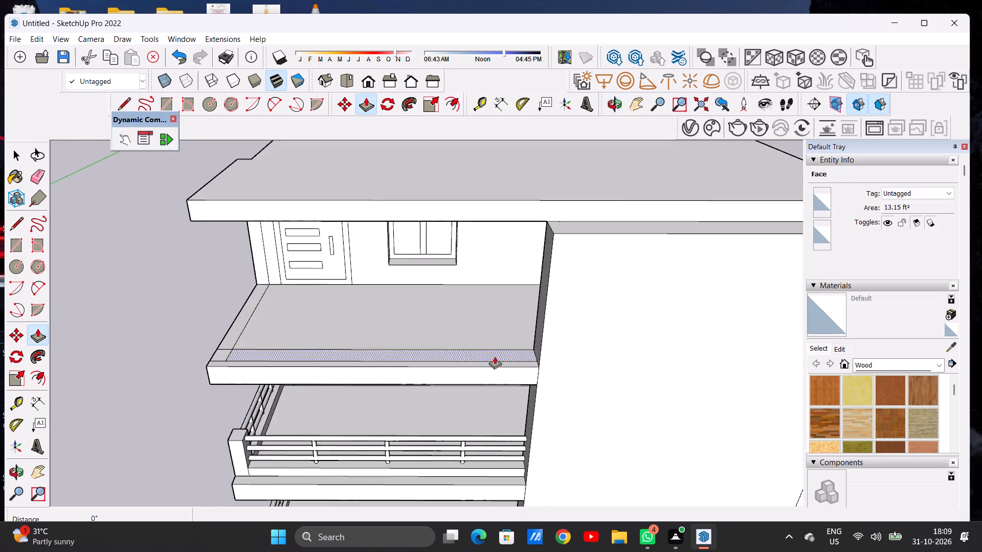
scroll(495, 356, "up", 4)
middle_click_drag(539, 360, 533, 342)
scroll(528, 340, "up", 4)
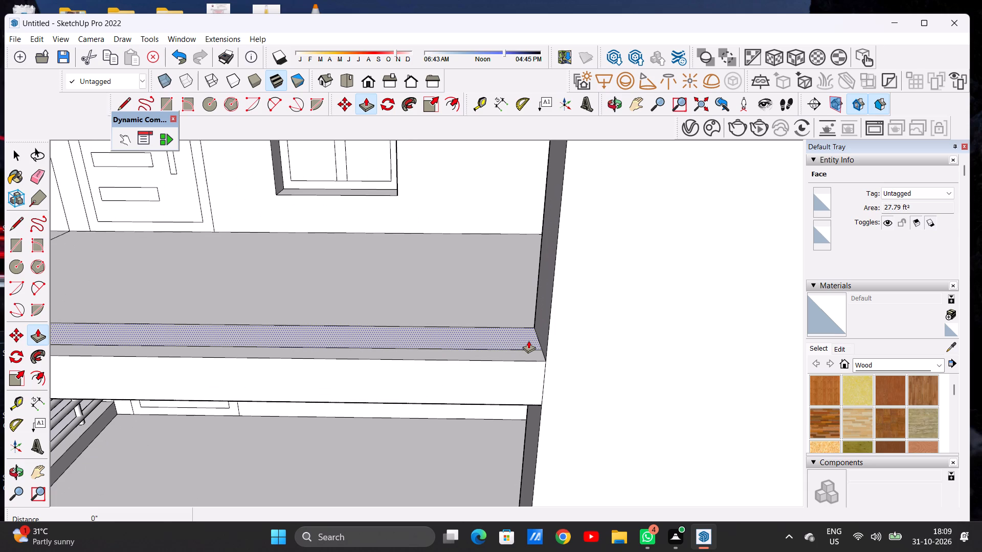
left_click(528, 340)
left_click(532, 316)
Raise the terrace floor's side border strip about 8 1/16", level with the top of the front curb.
scroll(546, 336, "down", 1)
scroll(549, 338, "up", 1)
scroll(549, 338, "down", 4)
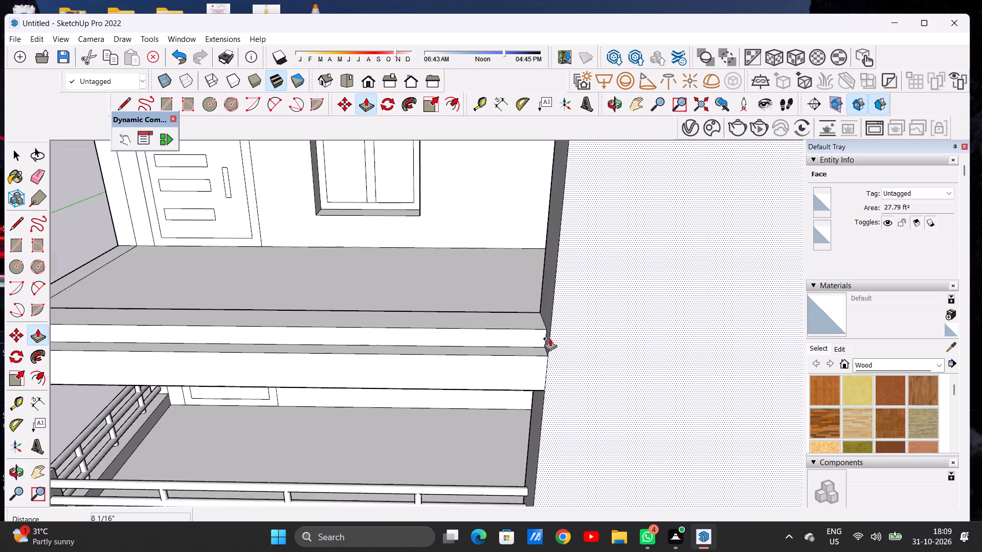
scroll(550, 338, "down", 12)
middle_click_drag(327, 305, 473, 322)
scroll(394, 368, "up", 2)
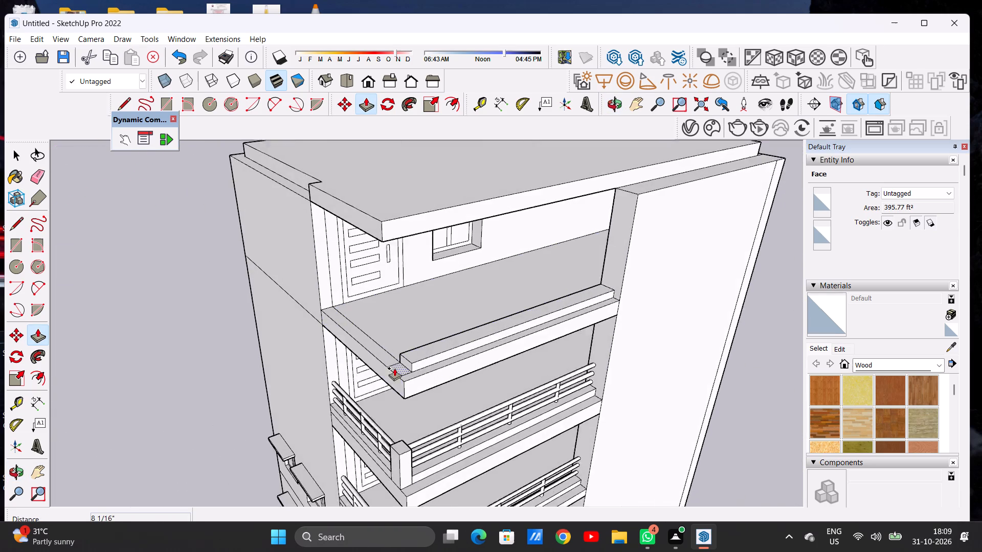
scroll(394, 368, "up", 8)
scroll(395, 354, "down", 1)
scroll(395, 354, "up", 1)
left_click(389, 358)
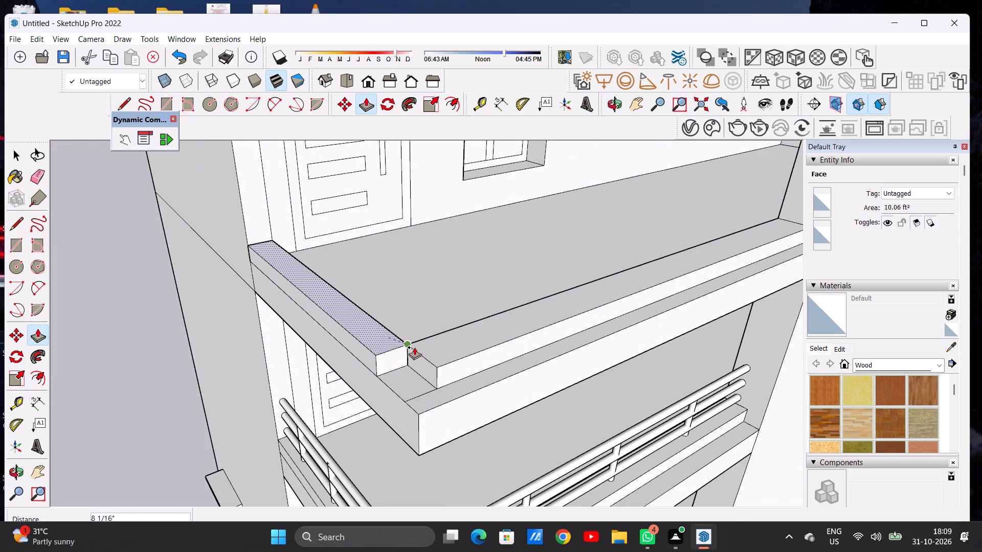
left_click(414, 347)
Push/Pull the square at the terrace floor's outer corner up 3'3" to form the railing post.
left_click(402, 380)
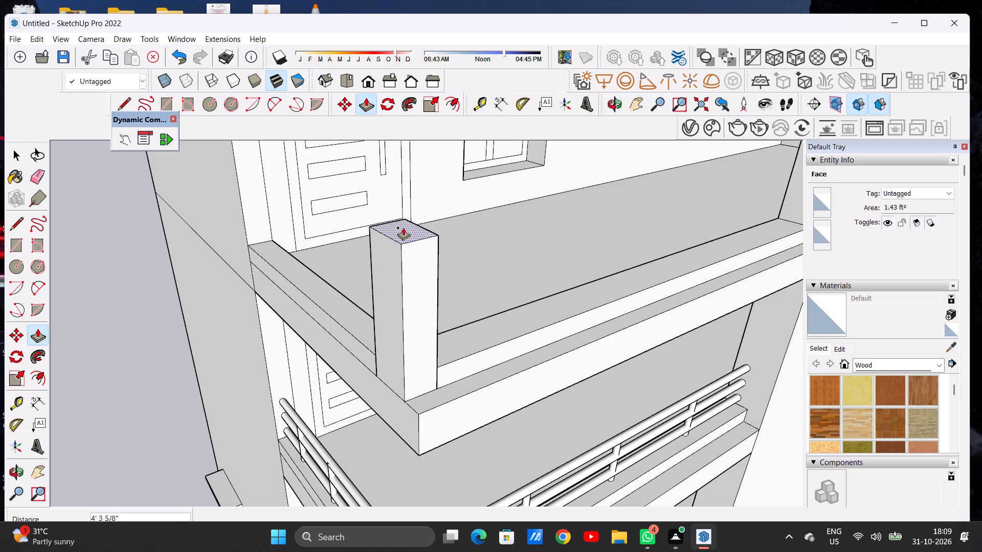
key("3")
type("'3")
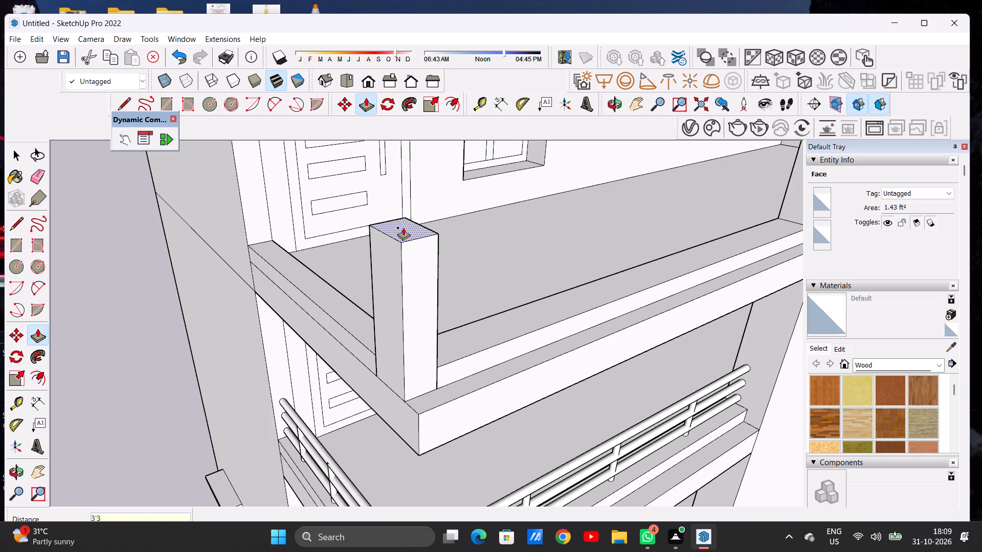
key("shift+quotedbl")
key("Return")
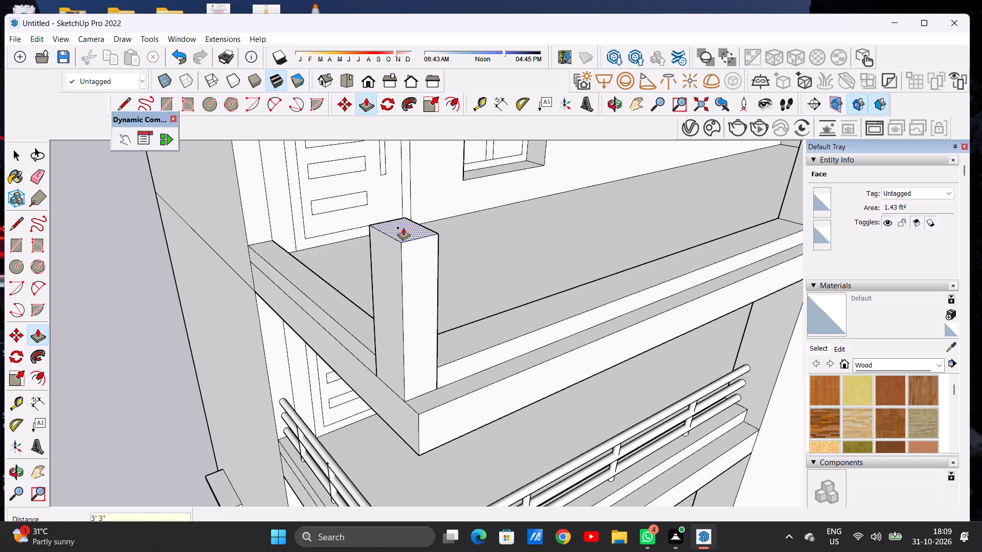
key("space")
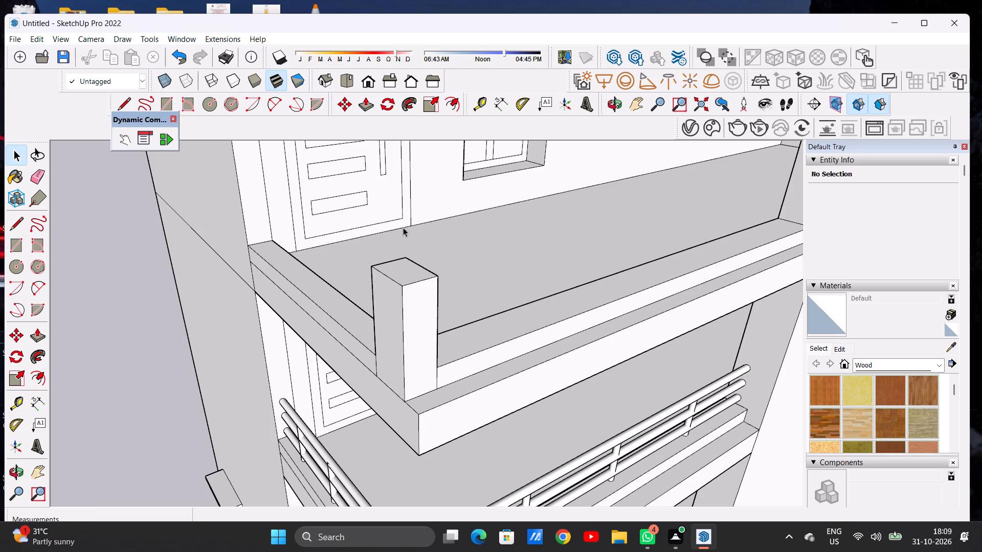
Examine the building from the front and both sides, comparing the terrace curb and post with the balconies below.
scroll(403, 227, "up", 1)
scroll(427, 262, "down", 8)
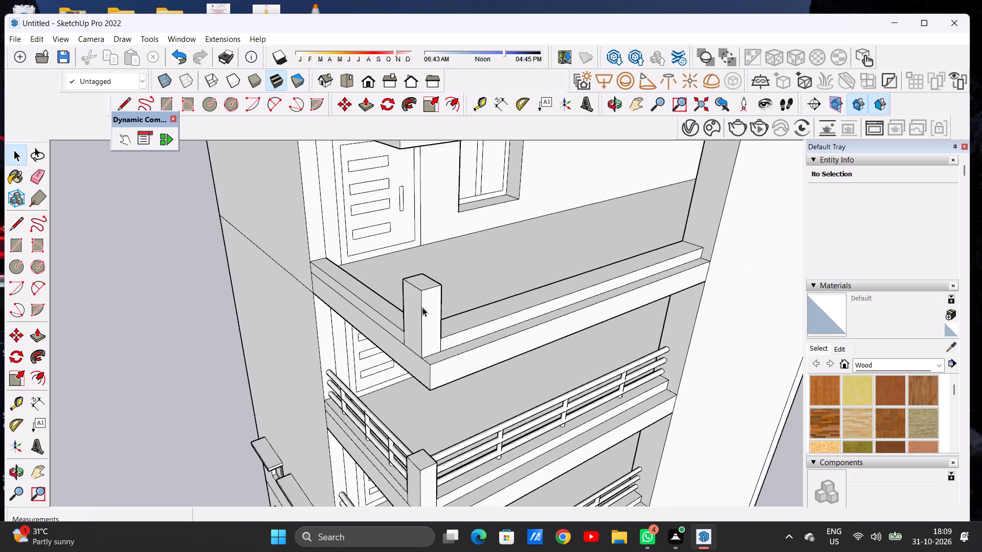
scroll(422, 307, "down", 6)
middle_click_drag(480, 293, 363, 261)
scroll(416, 296, "down", 3)
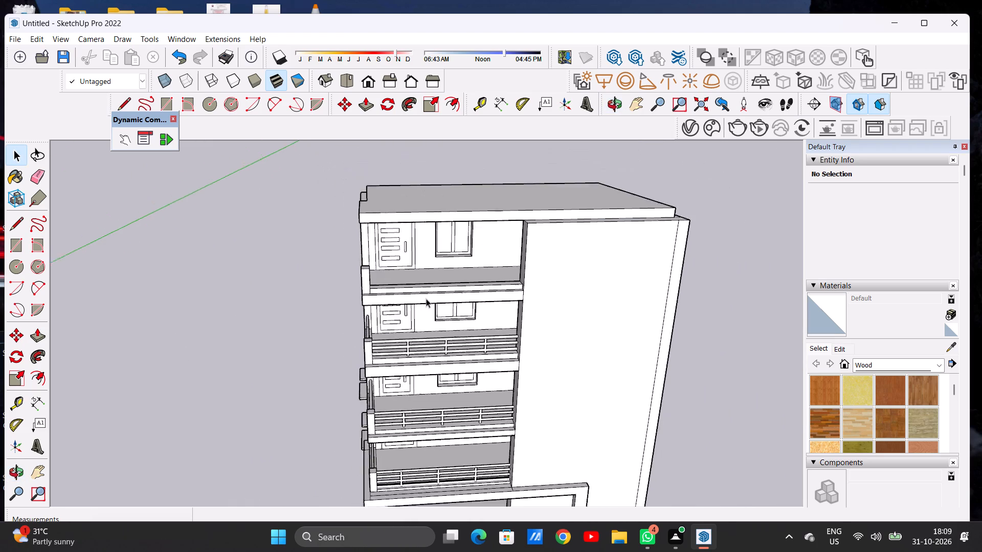
scroll(426, 298, "down", 3)
middle_click_drag(465, 328, 438, 323)
middle_click_drag(473, 303, 320, 284)
middle_click_drag(540, 302, 578, 296)
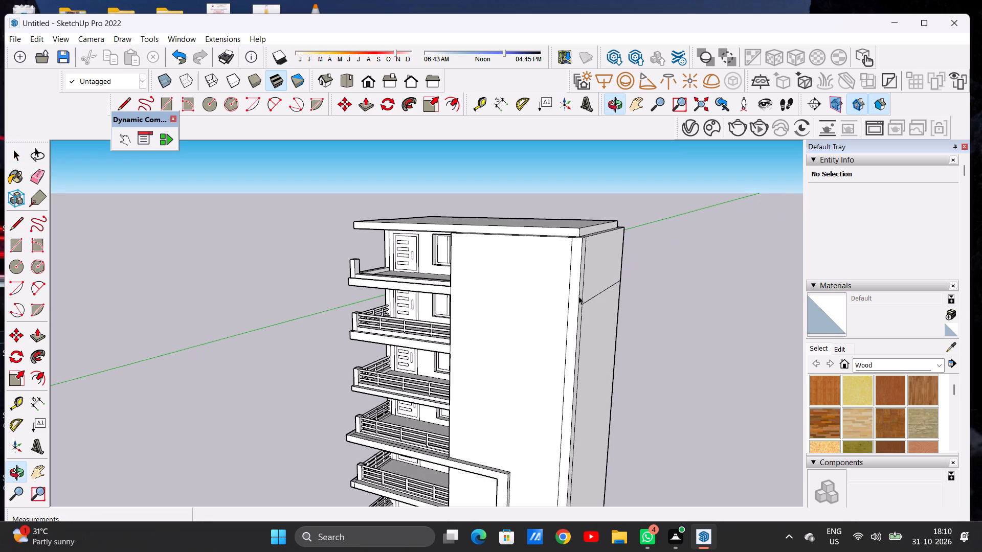
scroll(504, 286, "down", 9)
middle_click_drag(407, 282, 634, 289)
middle_click_drag(422, 298, 578, 278)
scroll(393, 314, "up", 1)
middle_click_drag(404, 315, 528, 310)
scroll(528, 310, "up", 1)
scroll(418, 315, "up", 3)
scroll(481, 323, "down", 8)
Draw a floor line about 17' 11 11/16" long across the side wall from the slab-top corner of the balcony just below the terrace.
middle_click_drag(430, 325, 449, 339)
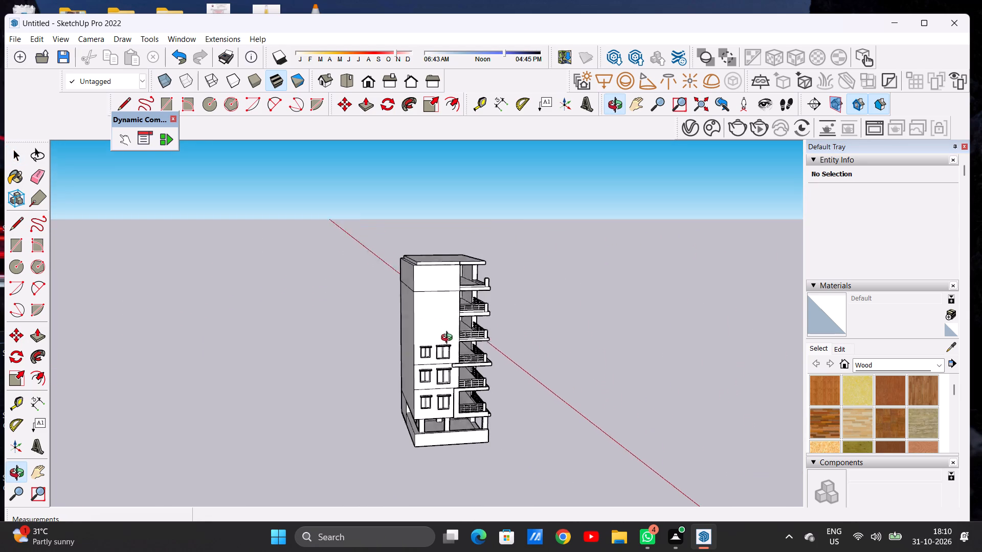
middle_click_drag(449, 339, 450, 348)
scroll(456, 322, "up", 2)
scroll(456, 321, "down", 1)
scroll(456, 321, "up", 2)
scroll(457, 317, "down", 1)
scroll(457, 317, "up", 15)
scroll(460, 311, "down", 1)
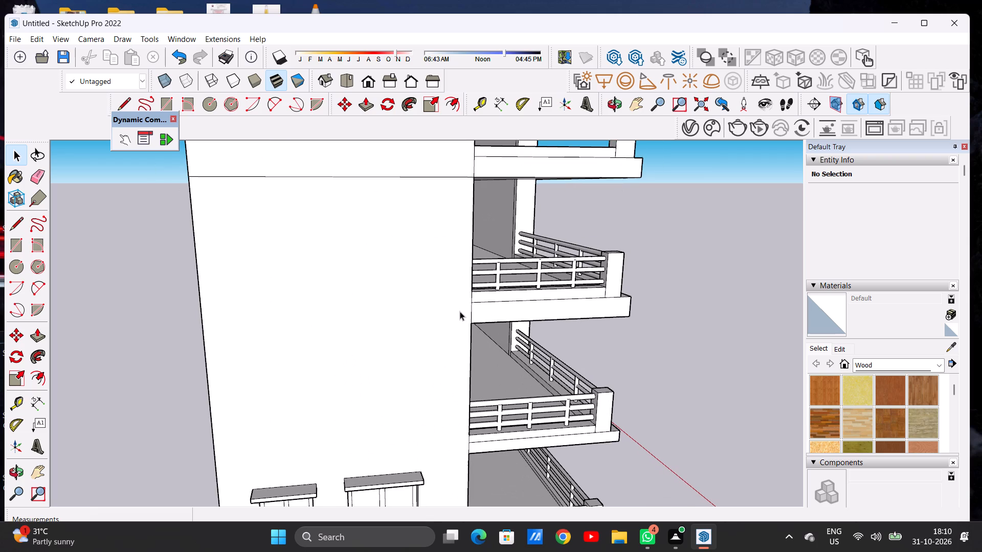
key("l")
scroll(475, 303, "up", 3)
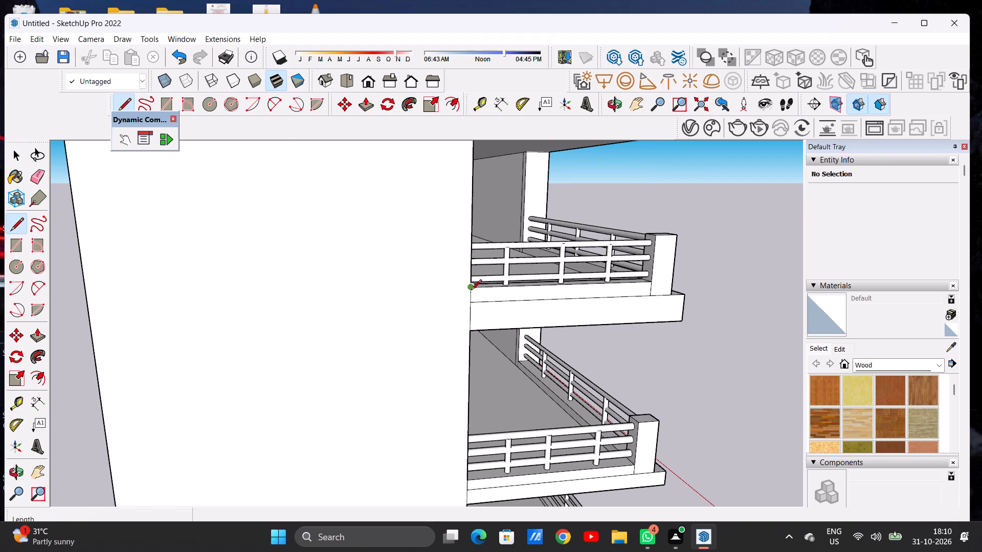
left_click(471, 301)
scroll(450, 302, "down", 10)
scroll(348, 303, "up", 3)
scroll(0, 0, "down", 1)
scroll(0, 0, "up", 1)
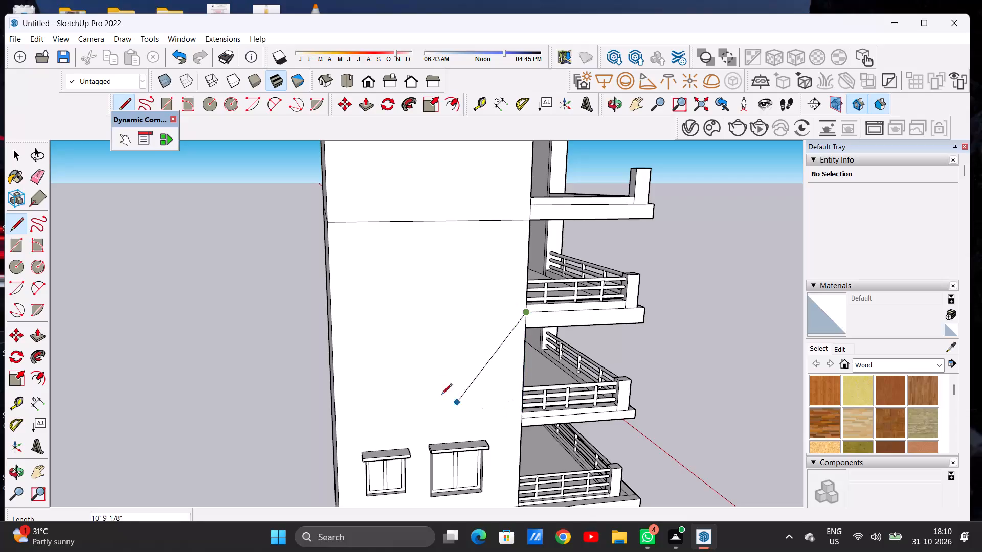
left_click(332, 321)
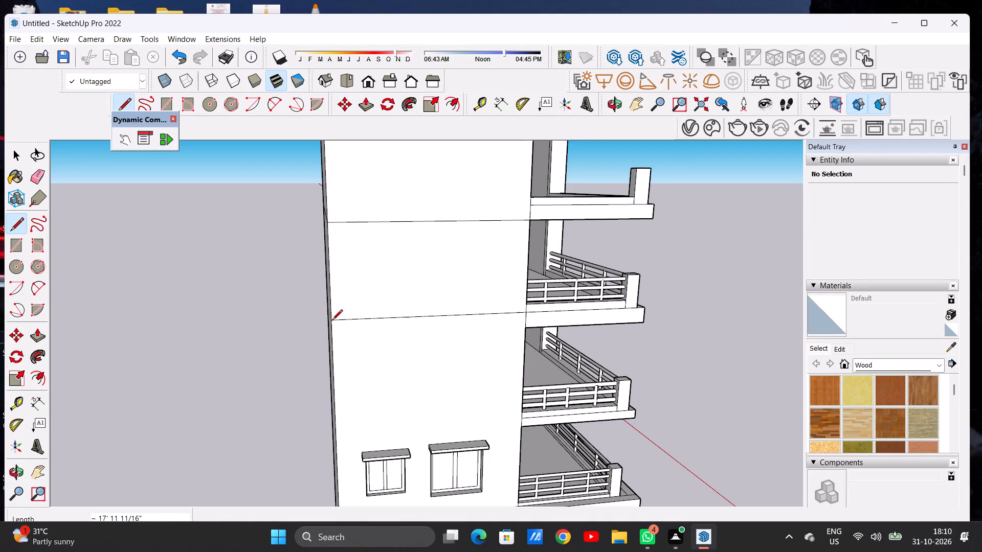
key("space")
Draw another 17' 11 11/16" floor line across the side wall, level with the slab top of the second balcony below the terrace.
scroll(338, 325, "down", 11)
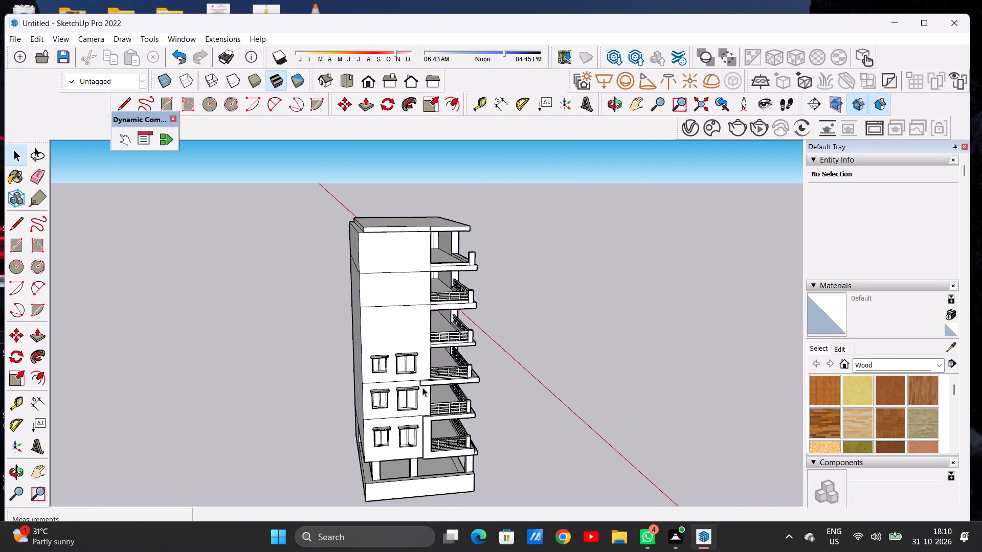
scroll(421, 392, "up", 7)
scroll(401, 294, "down", 6)
middle_click_drag(403, 316, 181, 302)
middle_click_drag(210, 298, 374, 288)
scroll(389, 301, "up", 8)
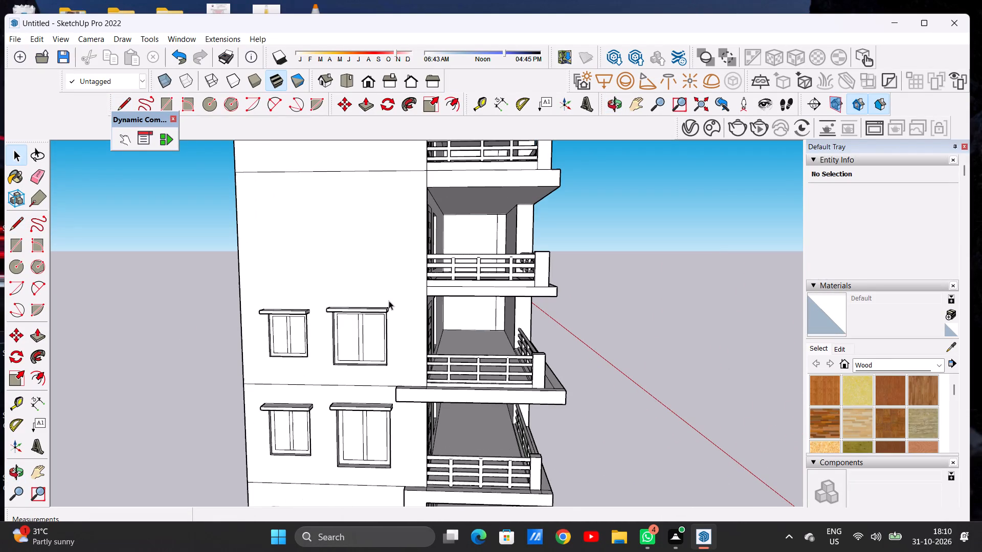
key("l")
middle_click_drag(381, 293, 468, 304)
scroll(462, 288, "up", 4)
left_click(454, 294)
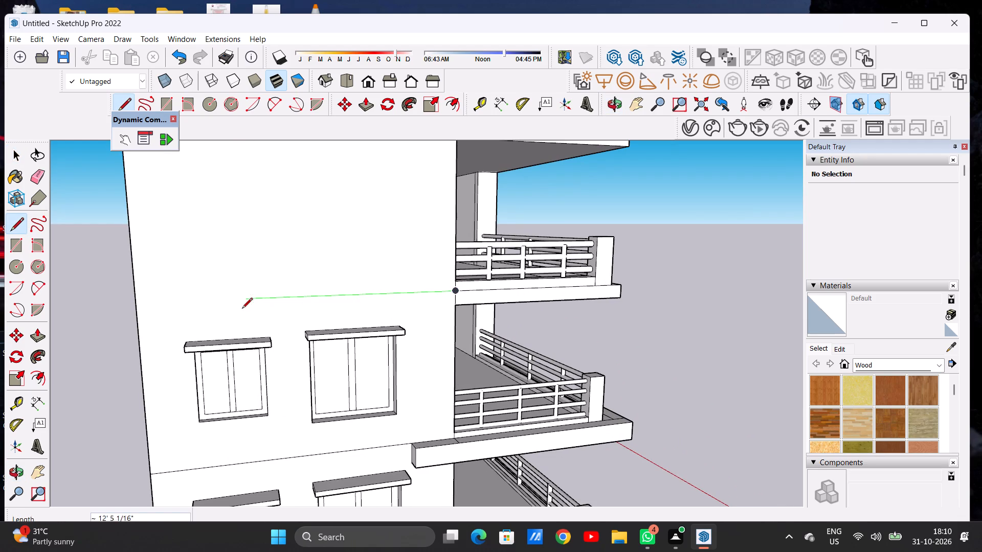
left_click(137, 304)
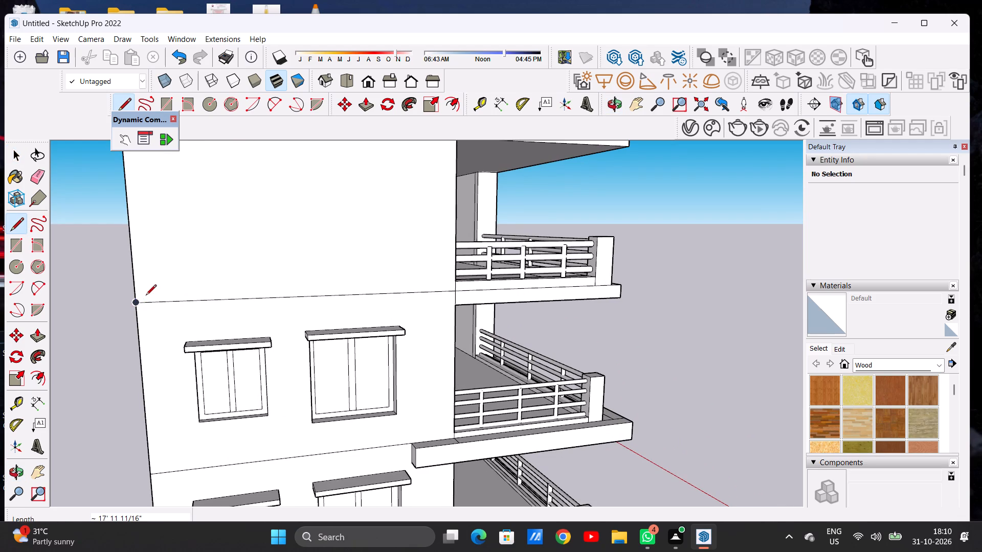
Examine the whole building from the side and front, checking the side wall's floor lines, the balconies and the terrace.
key("space")
scroll(165, 302, "down", 10)
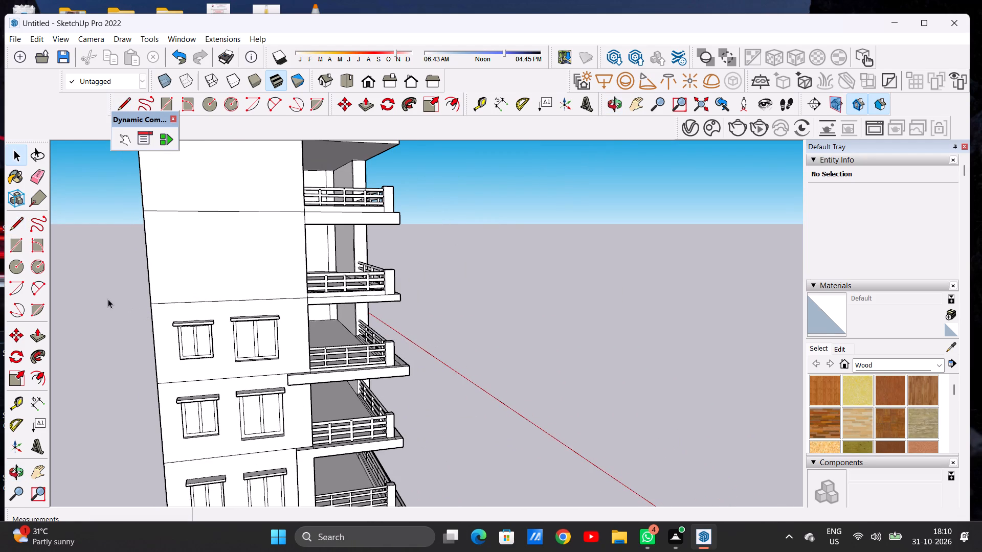
scroll(163, 333, "down", 3)
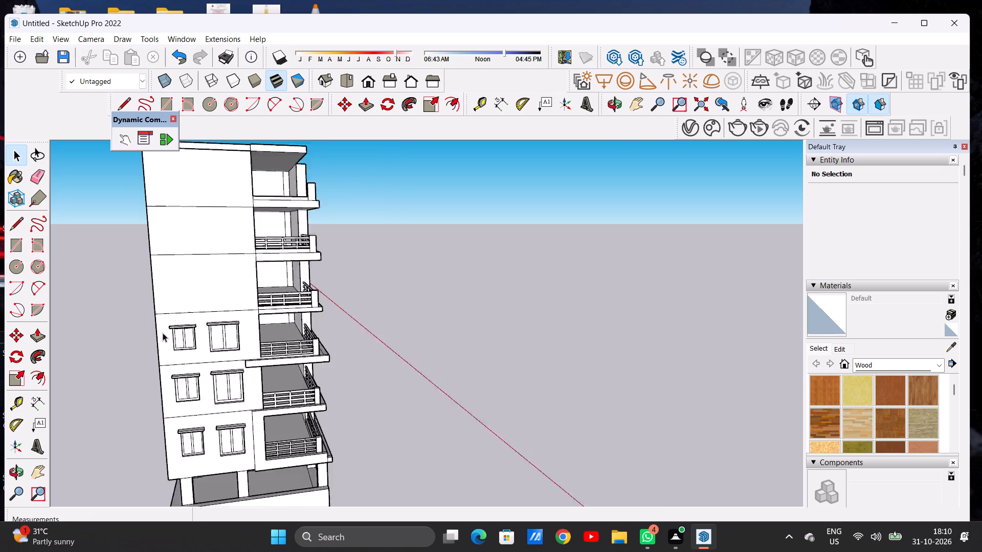
scroll(163, 333, "down", 7)
scroll(299, 310, "up", 1)
scroll(299, 310, "down", 4)
scroll(299, 310, "up", 1)
scroll(303, 316, "down", 6)
middle_click_drag(305, 321, 143, 285)
middle_click_drag(336, 304, 239, 303)
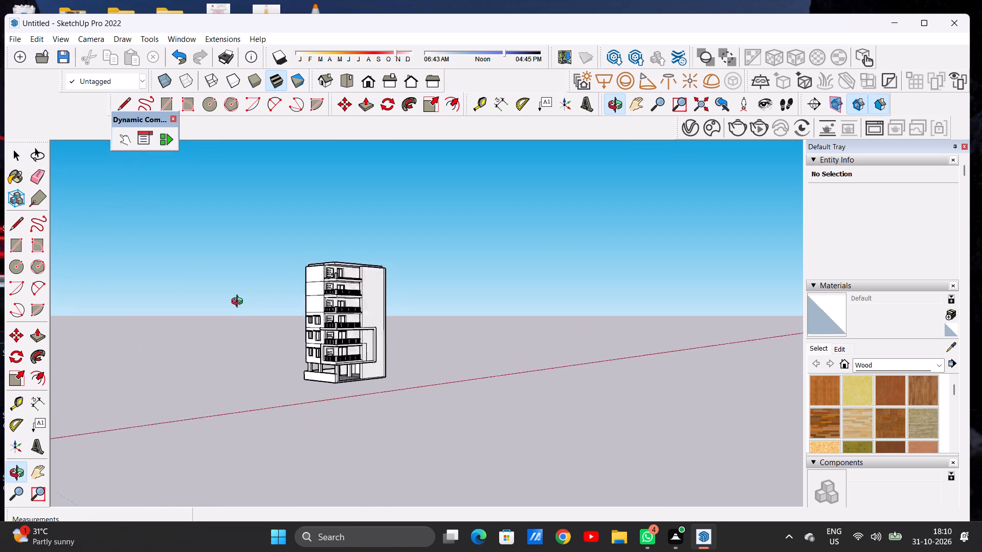
middle_click_drag(239, 303, 89, 321)
scroll(363, 357, "down", 5)
scroll(398, 308, "up", 6)
scroll(398, 308, "down", 1)
scroll(398, 308, "up", 1)
scroll(395, 310, "down", 1)
scroll(391, 312, "up", 11)
middle_click_drag(365, 282, 339, 369)
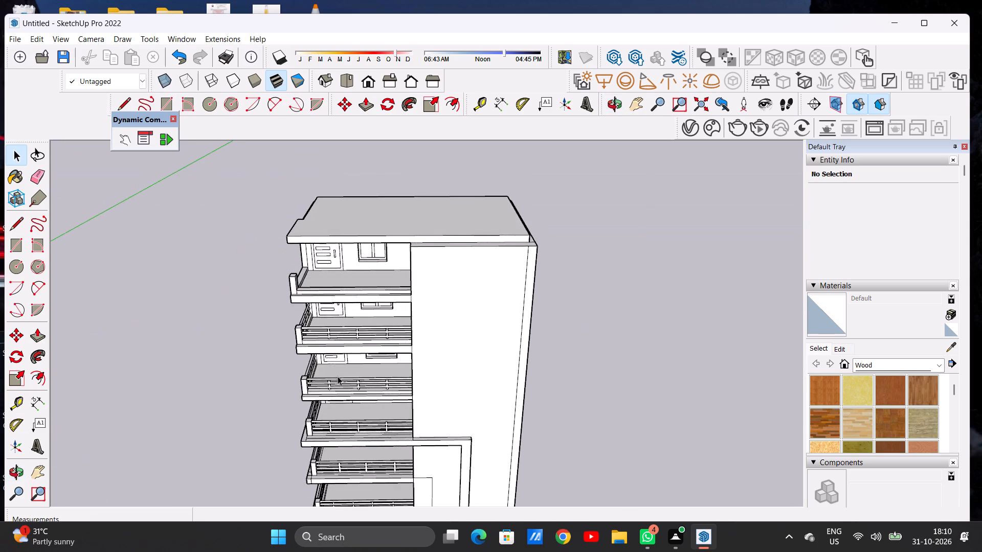
middle_click(338, 376)
middle_click(338, 376)
middle_click(338, 376)
scroll(293, 329, "down", 9)
scroll(377, 301, "up", 5)
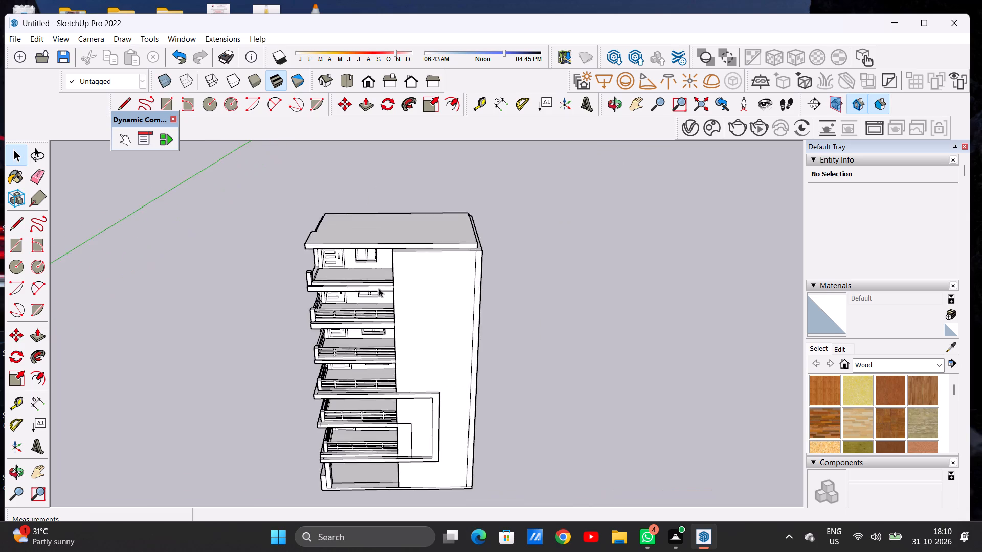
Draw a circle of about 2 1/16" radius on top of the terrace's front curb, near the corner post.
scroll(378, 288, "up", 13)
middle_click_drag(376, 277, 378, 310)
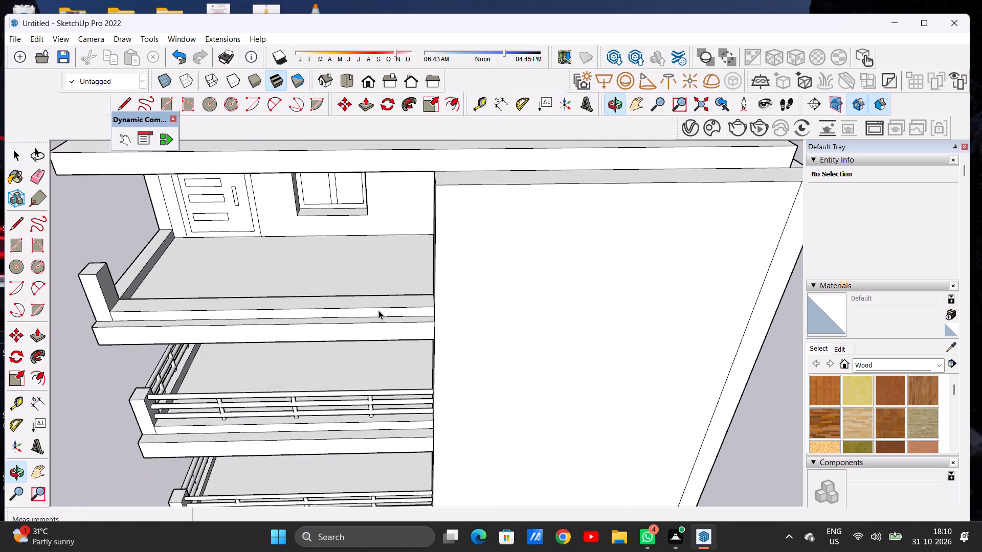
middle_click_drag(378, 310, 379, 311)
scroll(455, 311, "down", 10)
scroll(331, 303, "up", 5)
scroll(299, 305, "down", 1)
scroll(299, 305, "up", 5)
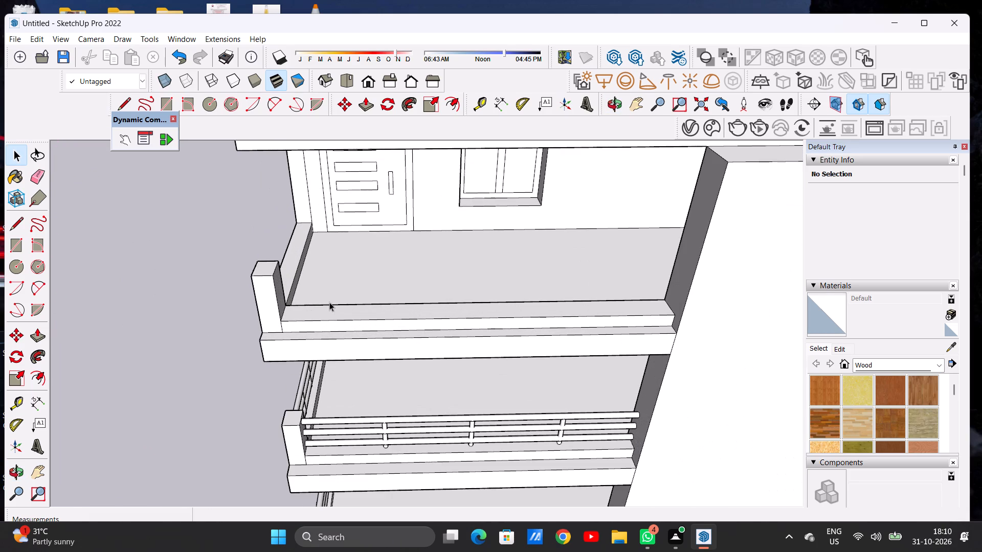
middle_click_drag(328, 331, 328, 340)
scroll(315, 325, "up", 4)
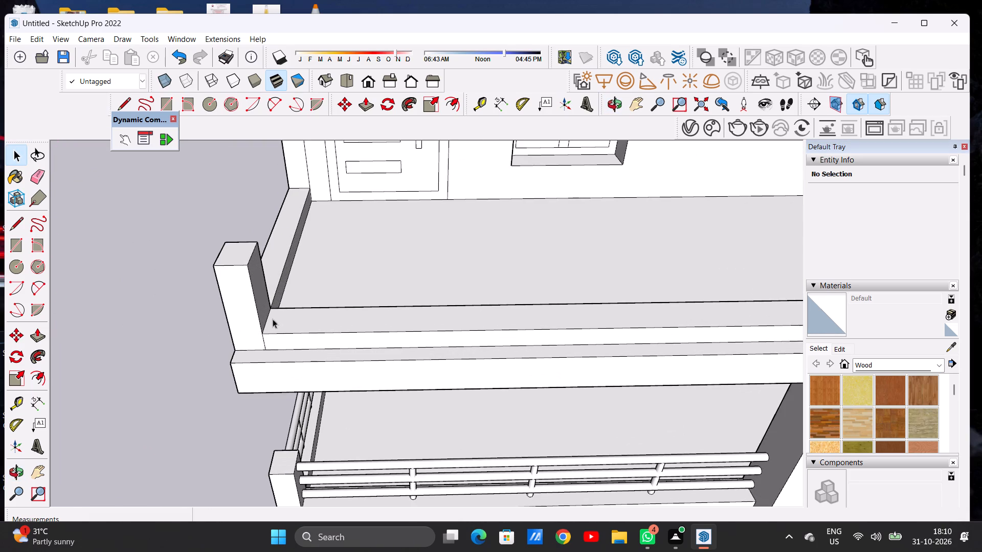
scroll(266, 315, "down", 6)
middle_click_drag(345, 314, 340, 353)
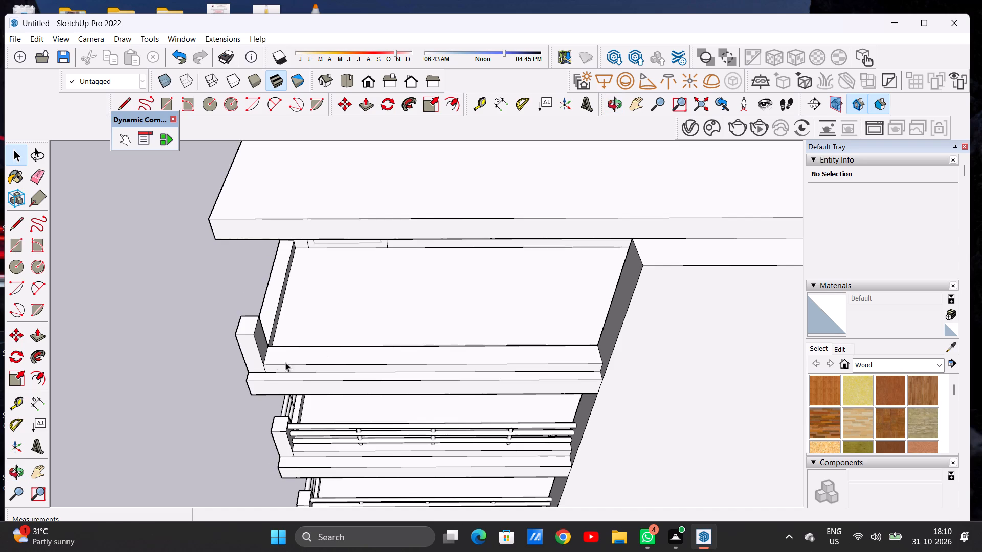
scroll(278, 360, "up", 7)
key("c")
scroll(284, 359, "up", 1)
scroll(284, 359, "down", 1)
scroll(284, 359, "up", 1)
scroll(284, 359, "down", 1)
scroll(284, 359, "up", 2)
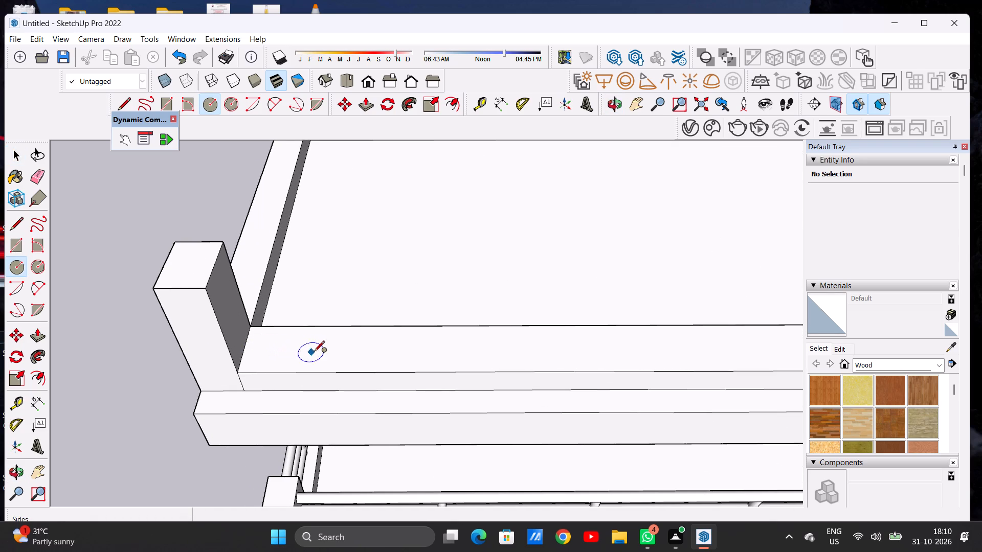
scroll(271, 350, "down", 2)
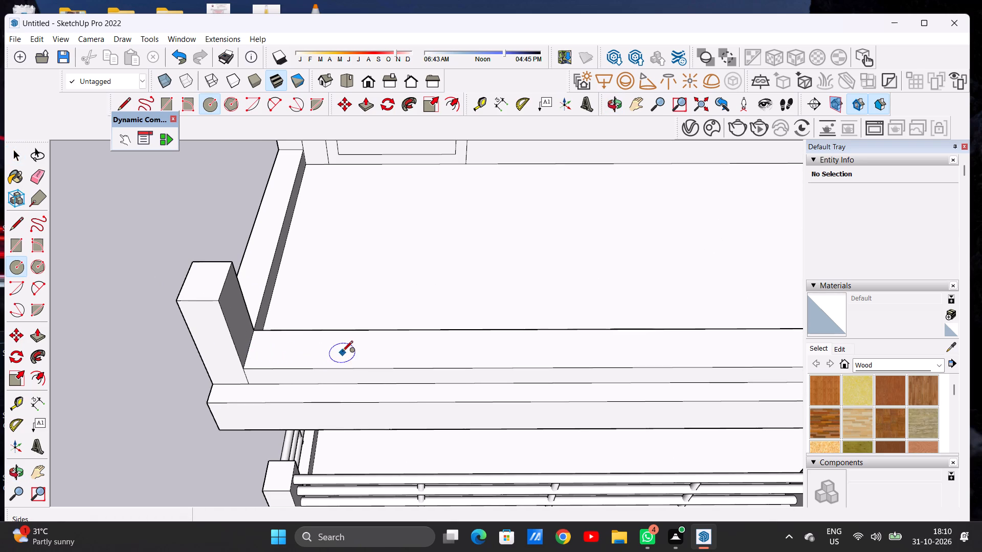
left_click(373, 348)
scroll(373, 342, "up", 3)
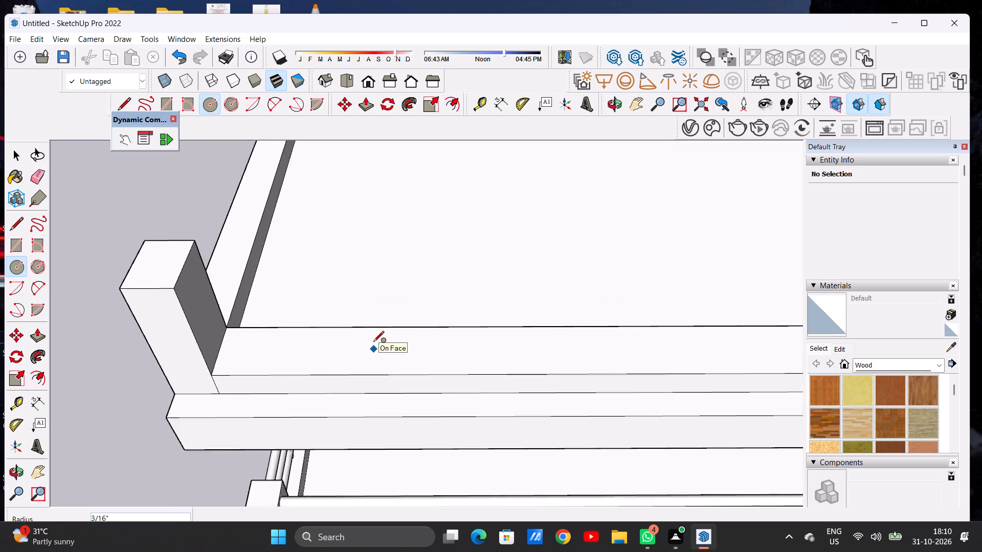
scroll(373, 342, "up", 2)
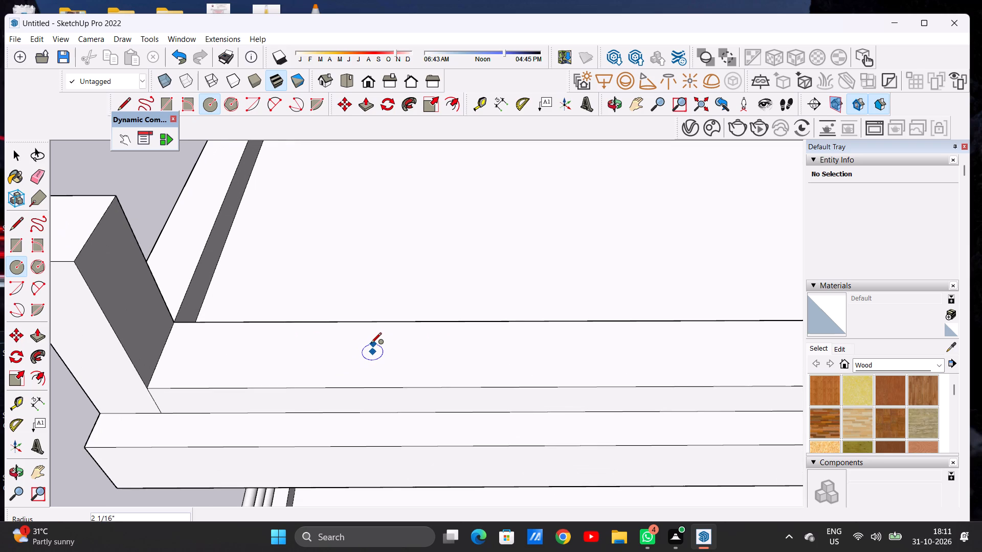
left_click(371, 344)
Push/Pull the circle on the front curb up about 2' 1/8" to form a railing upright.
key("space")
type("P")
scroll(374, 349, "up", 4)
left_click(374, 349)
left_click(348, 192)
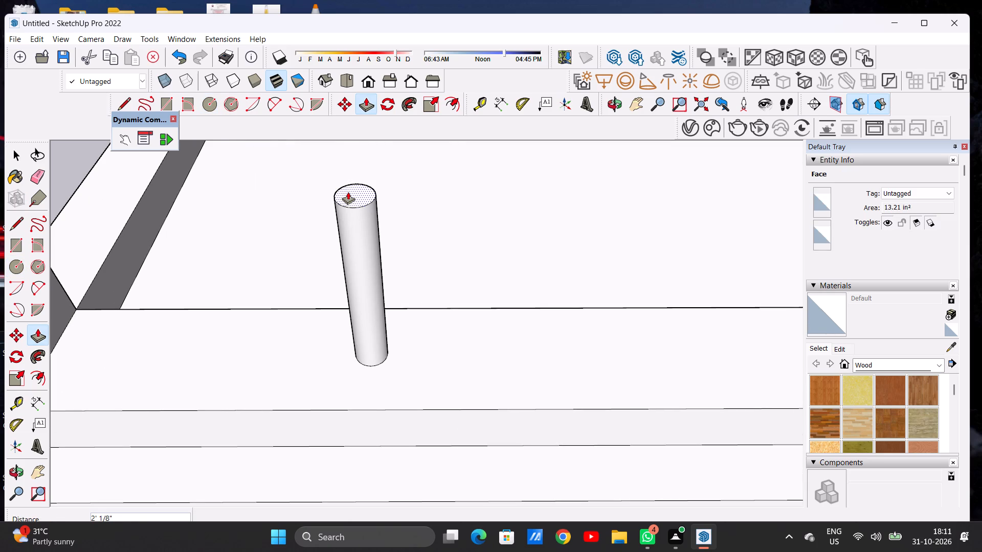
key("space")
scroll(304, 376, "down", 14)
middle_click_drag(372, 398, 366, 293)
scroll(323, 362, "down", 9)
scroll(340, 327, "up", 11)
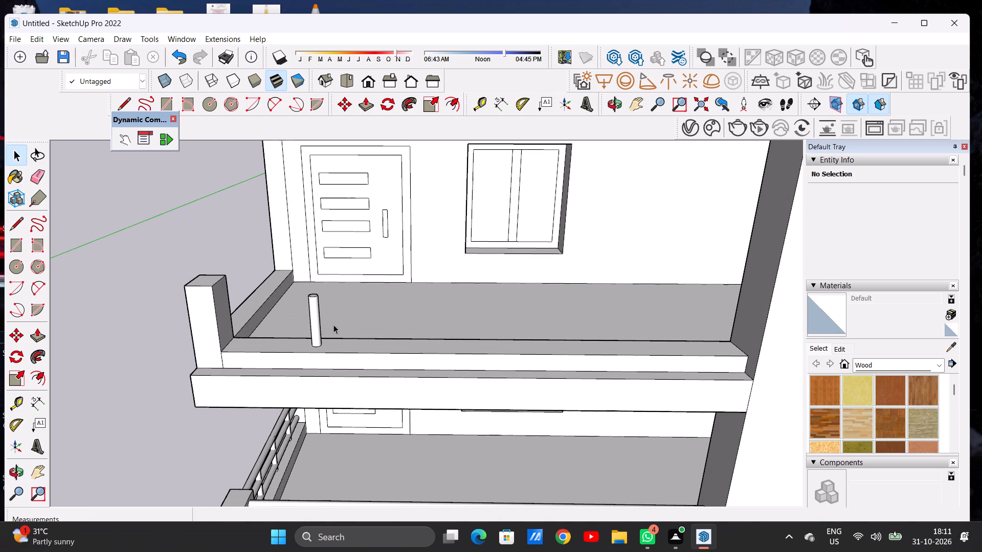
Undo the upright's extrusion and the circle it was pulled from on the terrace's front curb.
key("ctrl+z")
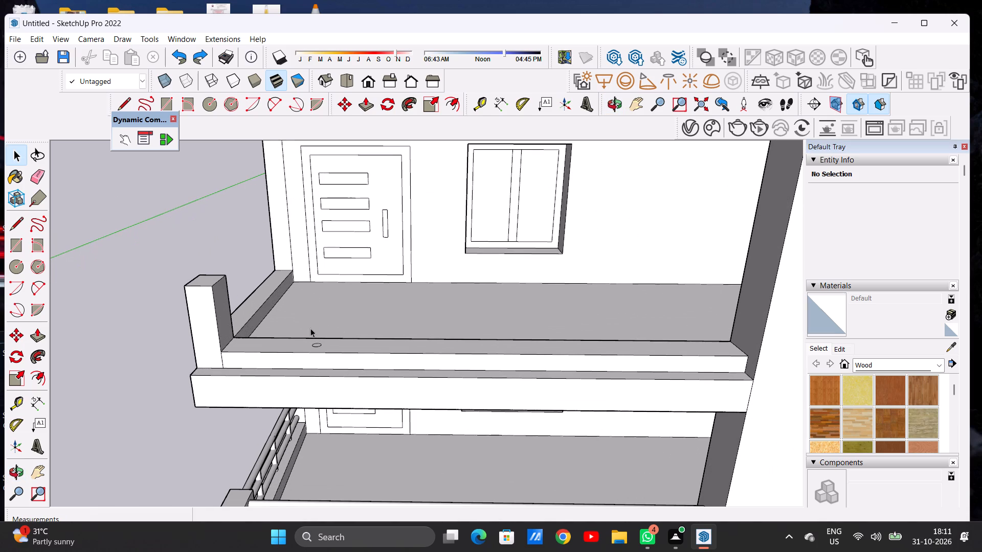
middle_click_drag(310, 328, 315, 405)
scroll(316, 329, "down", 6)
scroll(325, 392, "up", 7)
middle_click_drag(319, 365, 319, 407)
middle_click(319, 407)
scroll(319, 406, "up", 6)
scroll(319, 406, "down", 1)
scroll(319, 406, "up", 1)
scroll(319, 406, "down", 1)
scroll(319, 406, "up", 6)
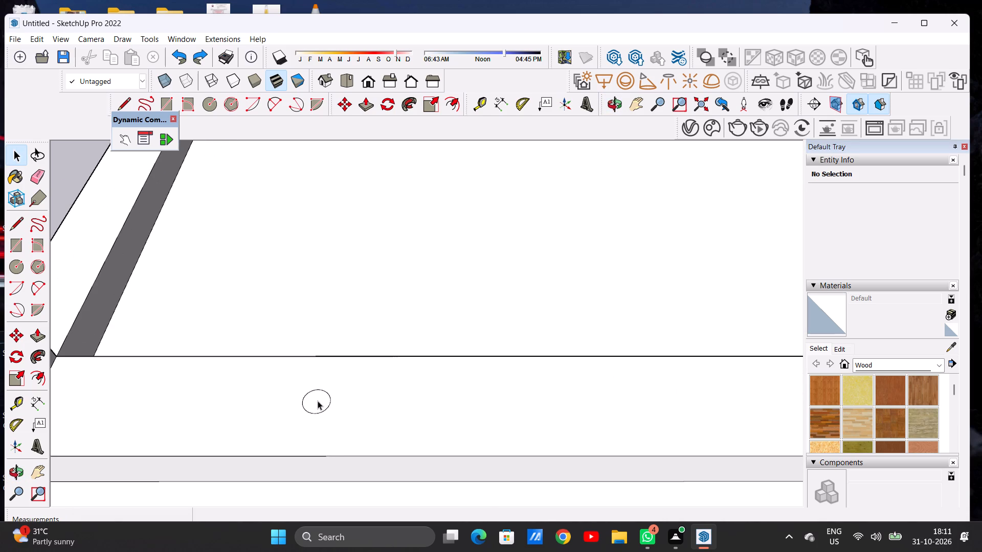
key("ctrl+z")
Draw a circle of about 1 1/2" radius on top of the terrace's front curb, near the corner post.
key("c")
left_click(316, 404)
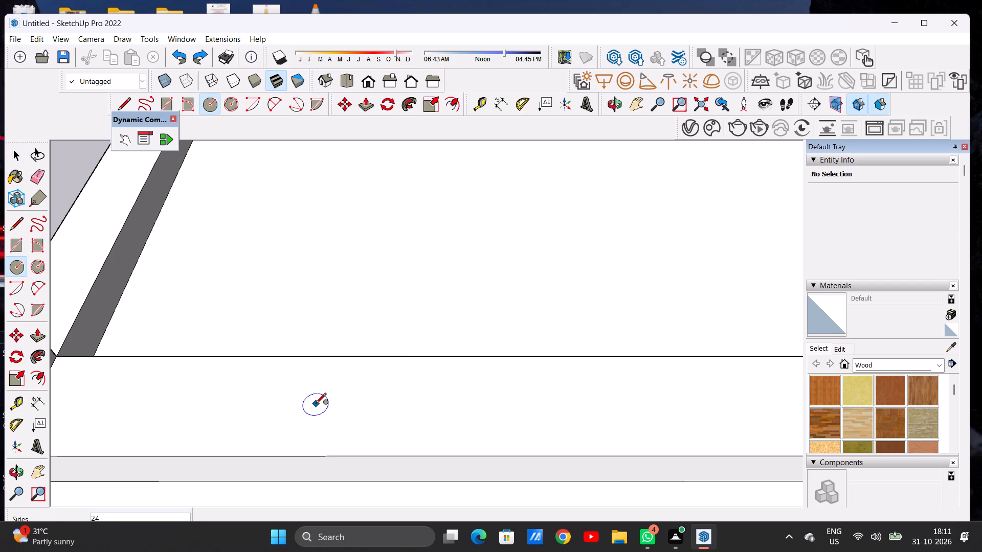
left_click(316, 396)
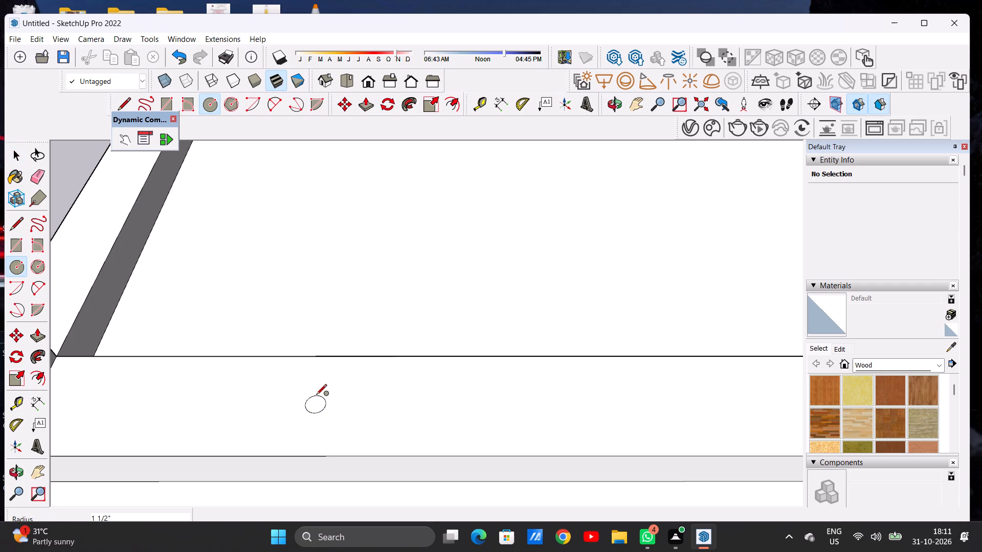
key("space")
Copy the circle along the front curb to a point about 12' 4" away and to two roughly evenly spaced positions in between.
scroll(298, 416, "down", 7)
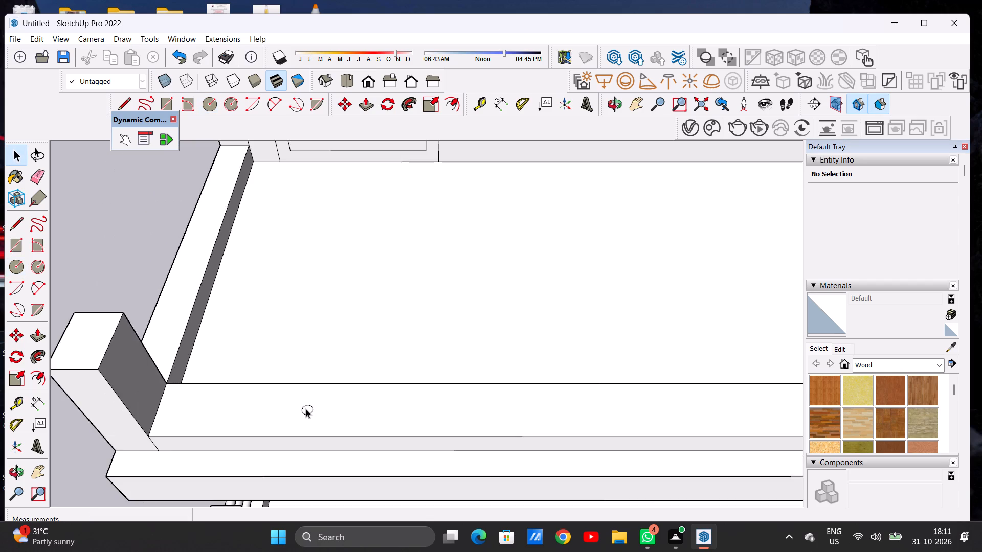
scroll(307, 409, "up", 7)
double_click(309, 412)
key("m")
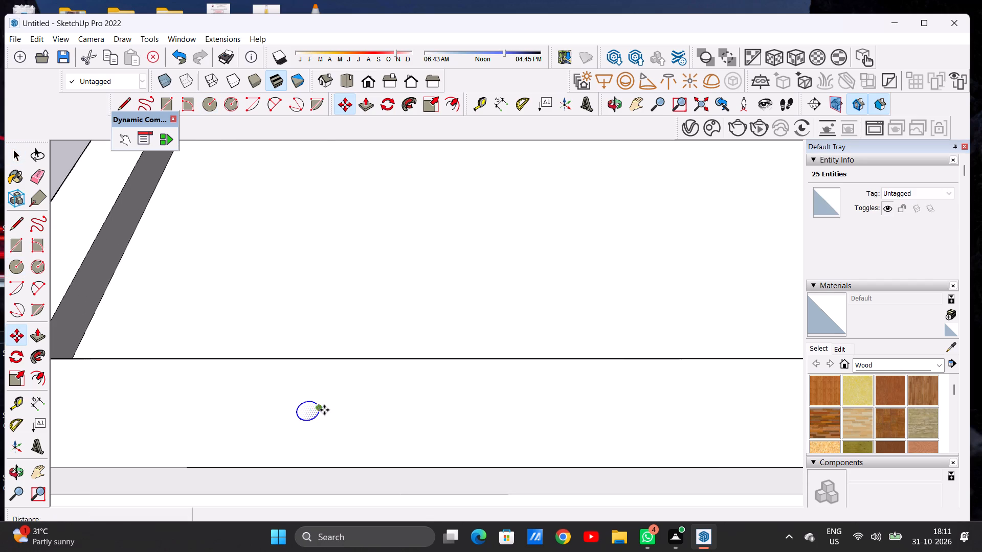
left_click(319, 416)
scroll(279, 408, "down", 7)
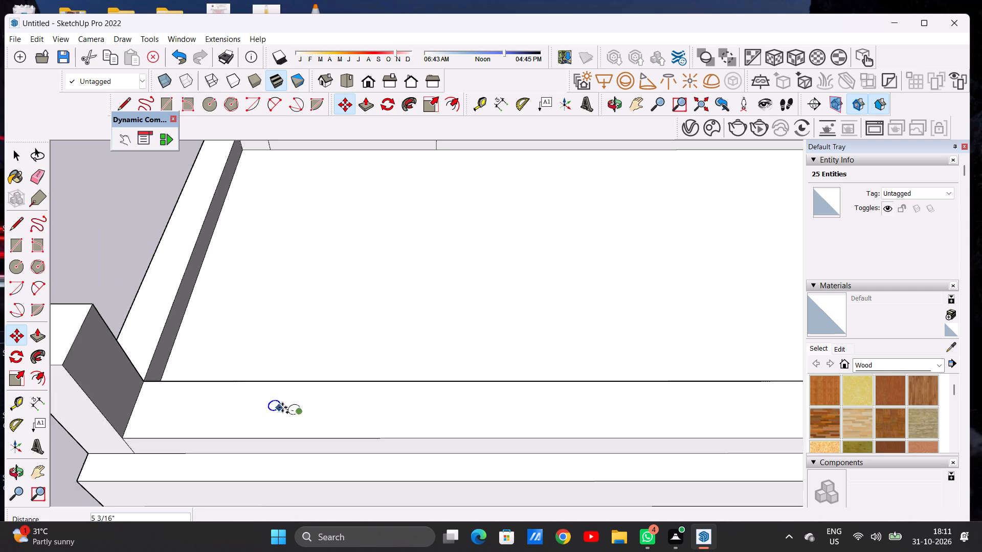
scroll(282, 407, "down", 11)
scroll(471, 422, "up", 6)
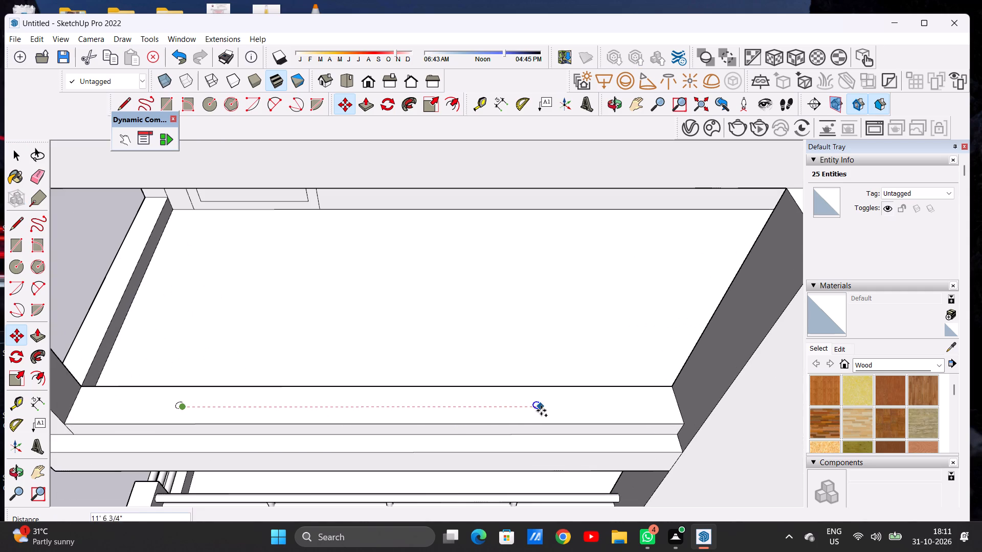
left_click(565, 408)
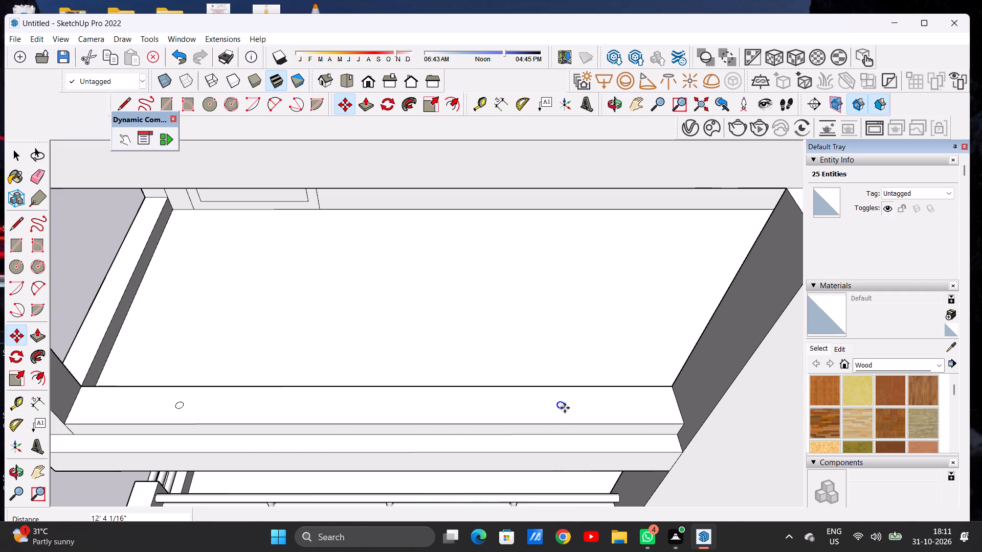
left_click(565, 408)
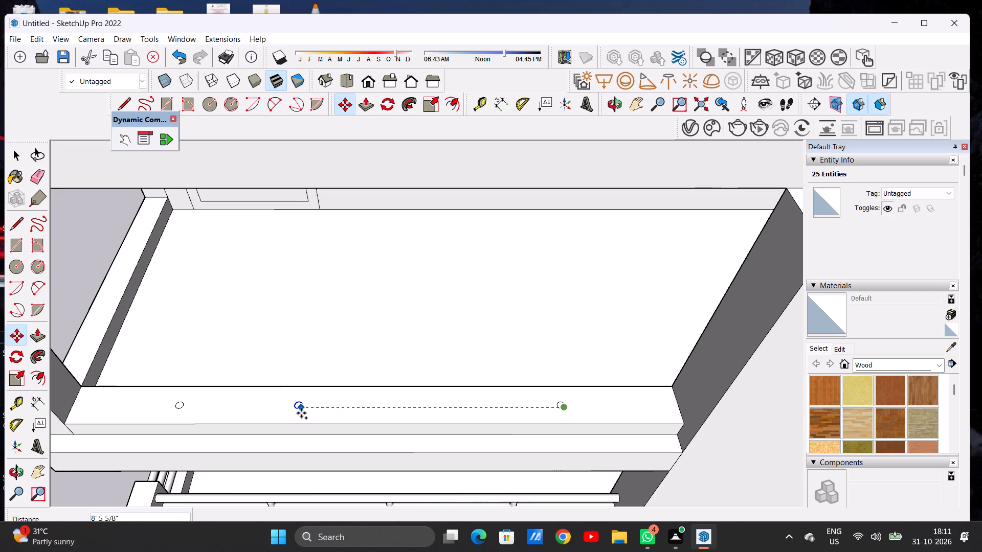
left_click(301, 412)
left_click(301, 412)
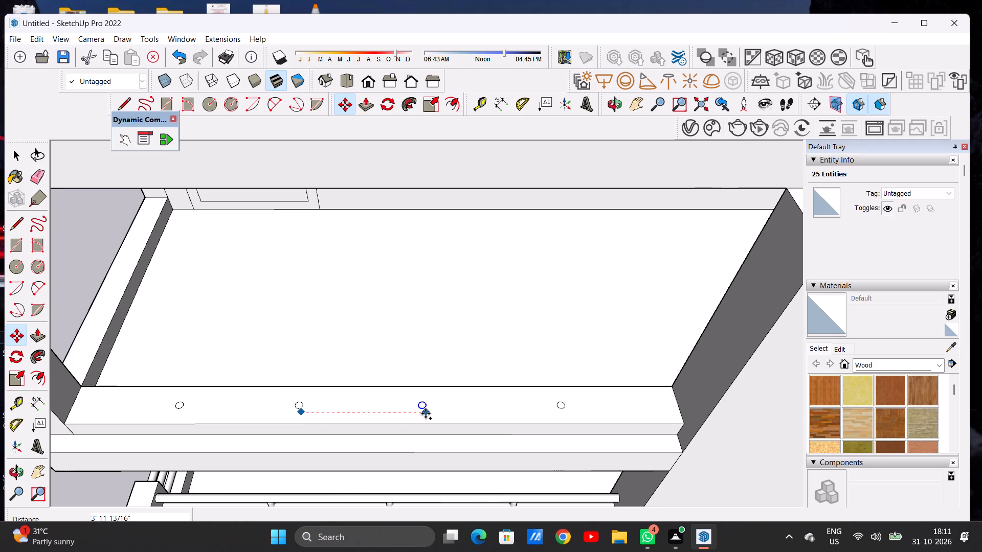
left_click(429, 414)
key("space")
Copy one of the front curb's circles onto the top of the terrace's side curb, near the corner post.
scroll(356, 416, "down", 1)
scroll(427, 411, "up", 4)
key("m")
scroll(422, 407, "up", 4)
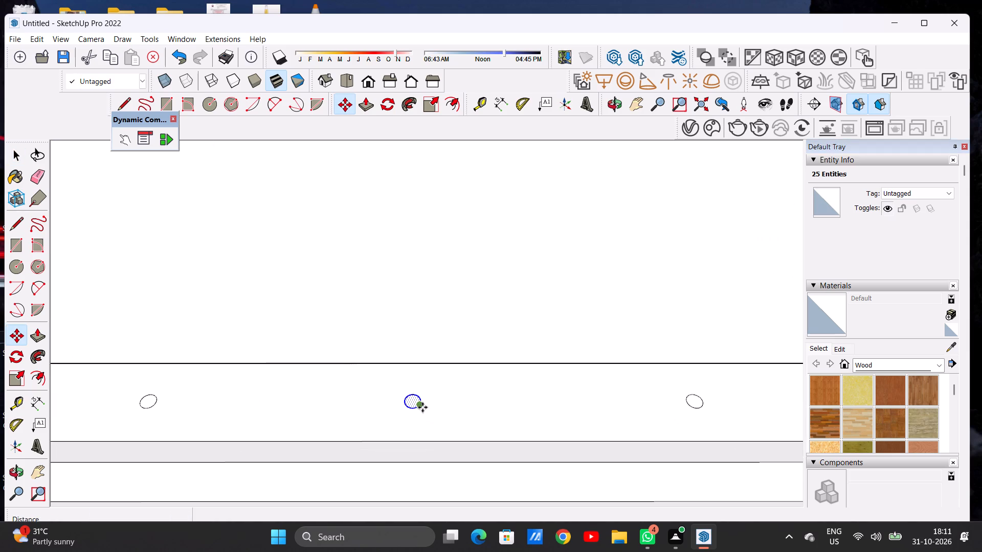
left_click(422, 407)
scroll(352, 365, "down", 15)
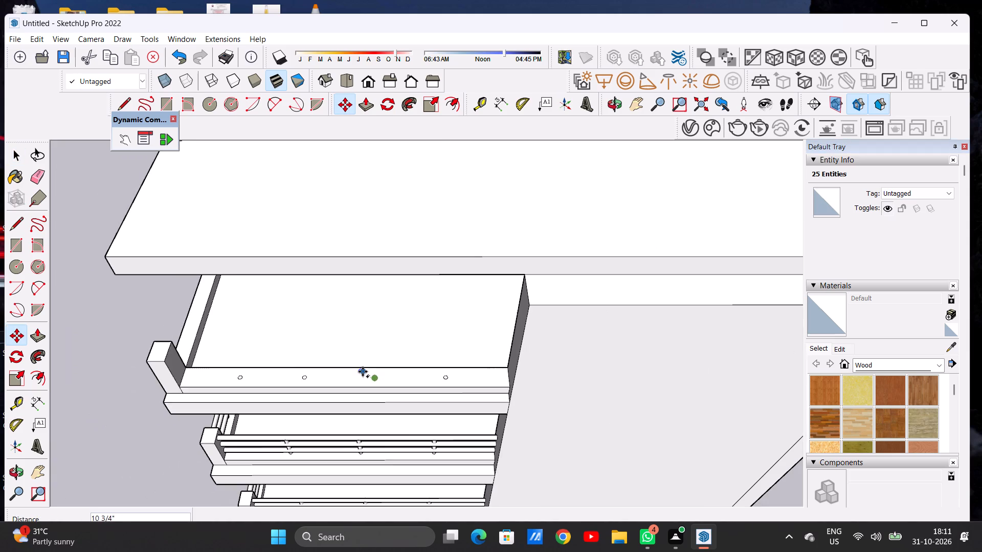
scroll(198, 338, "up", 13)
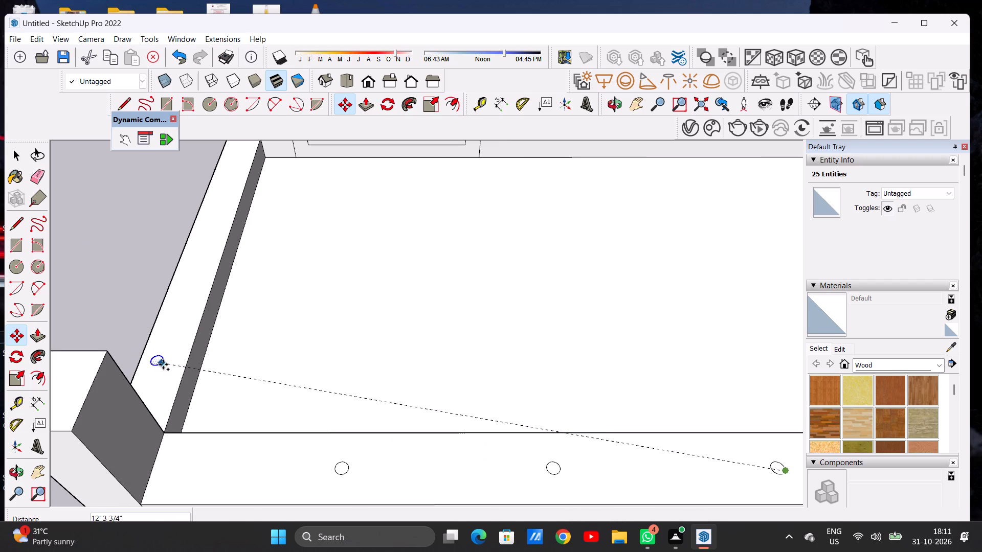
left_click(164, 365)
Copy the side curb's circle along the curb to a point about 6' 1" away and to a position roughly midway between.
scroll(279, 362, "down", 12)
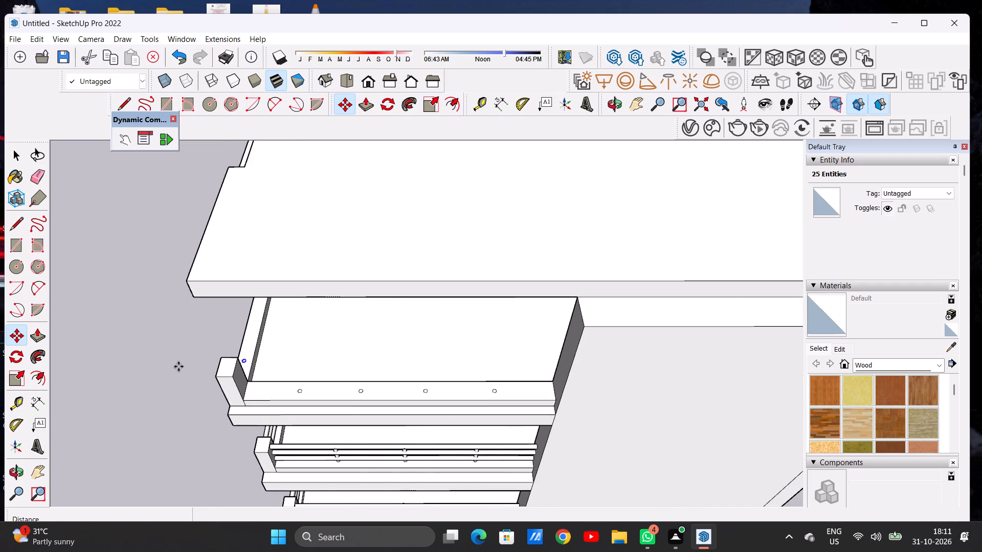
middle_click_drag(180, 366, 549, 296)
scroll(213, 334, "down", 4)
scroll(436, 328, "up", 5)
scroll(436, 328, "down", 1)
scroll(436, 328, "up", 2)
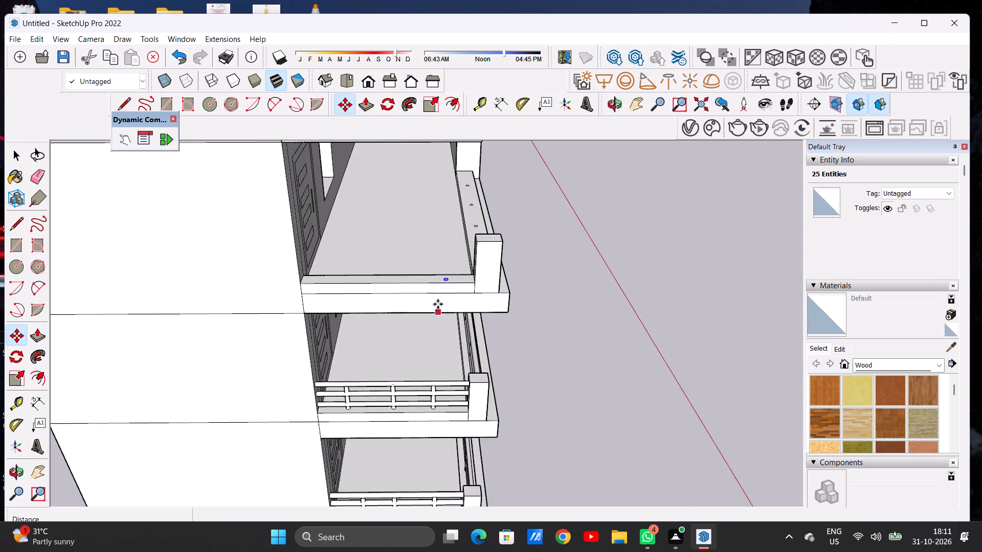
scroll(438, 304, "up", 3)
middle_click_drag(437, 296, 448, 385)
scroll(453, 366, "up", 2)
scroll(453, 366, "down", 1)
scroll(453, 366, "up", 10)
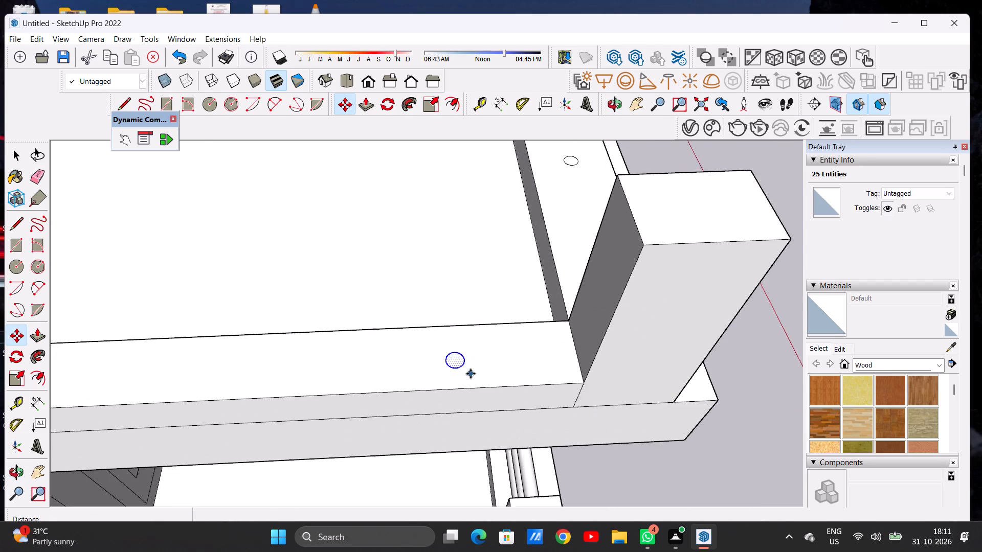
left_click(455, 366)
scroll(451, 357, "down", 5)
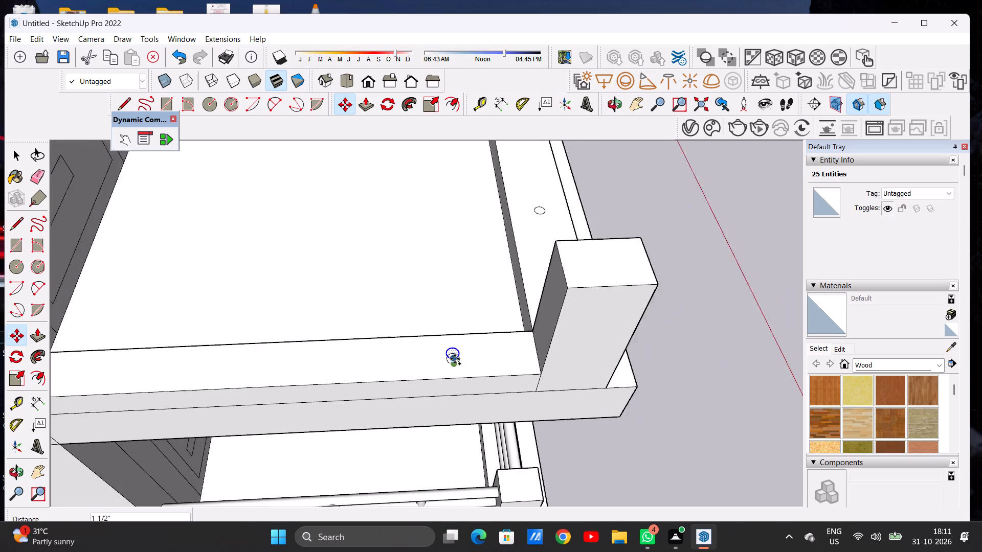
scroll(455, 359, "down", 6)
scroll(280, 360, "up", 4)
scroll(280, 360, "down", 1)
scroll(280, 360, "up", 3)
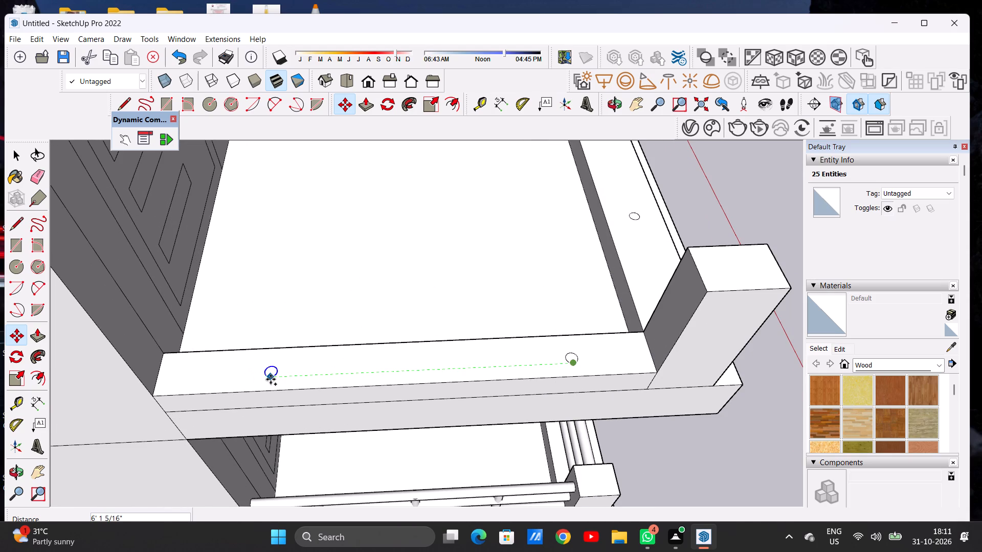
left_click(271, 379)
left_click(271, 379)
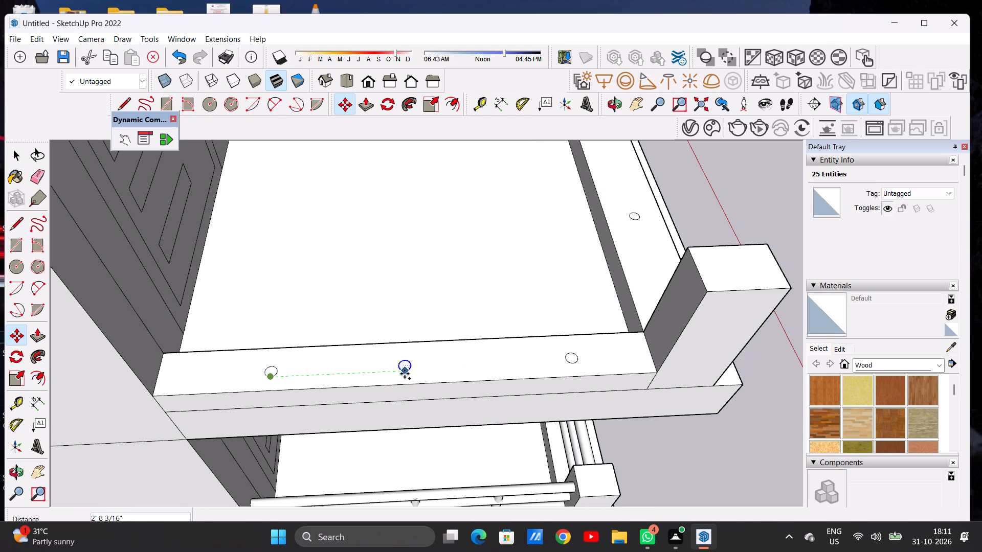
left_click(424, 372)
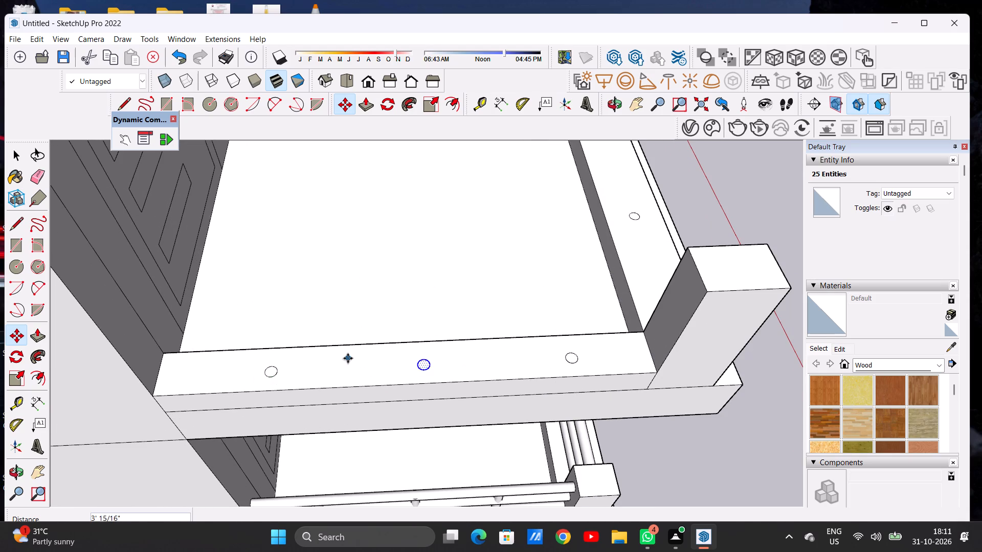
key("space")
scroll(315, 355, "down", 4)
scroll(315, 355, "up", 1)
scroll(315, 355, "down", 9)
left_click(604, 366)
Draw a circle of about 1 11/16" radius low on the corner post's face that looks along the front curb.
scroll(420, 377, "down", 10)
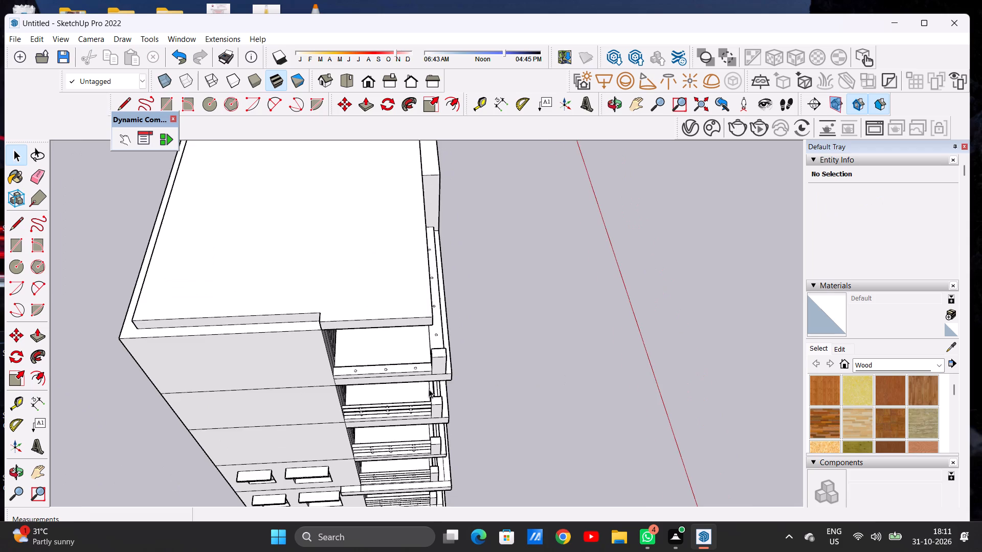
scroll(429, 389, "down", 2)
middle_click_drag(498, 395, 171, 347)
scroll(230, 332, "down", 8)
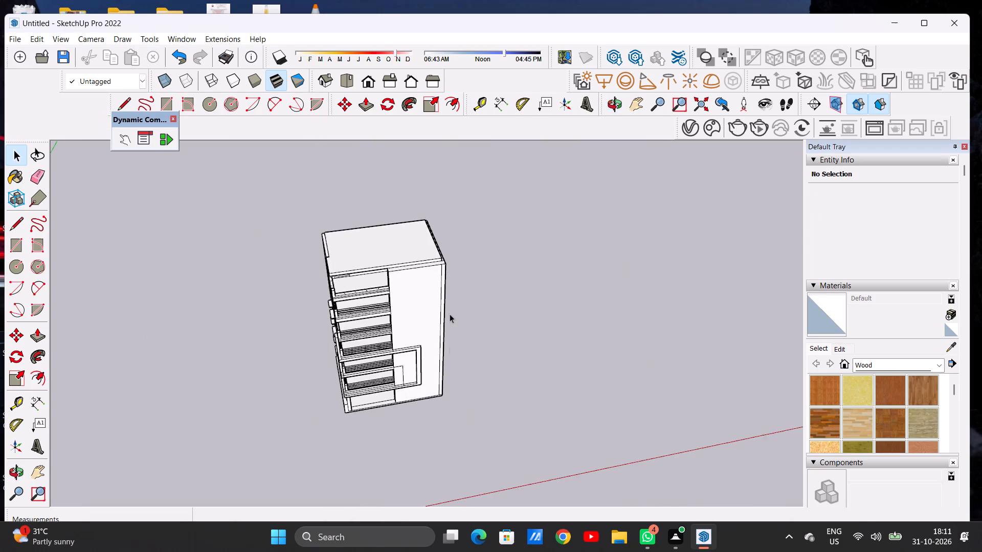
scroll(448, 363, "down", 6)
scroll(403, 317, "up", 18)
middle_click_drag(401, 371, 365, 327)
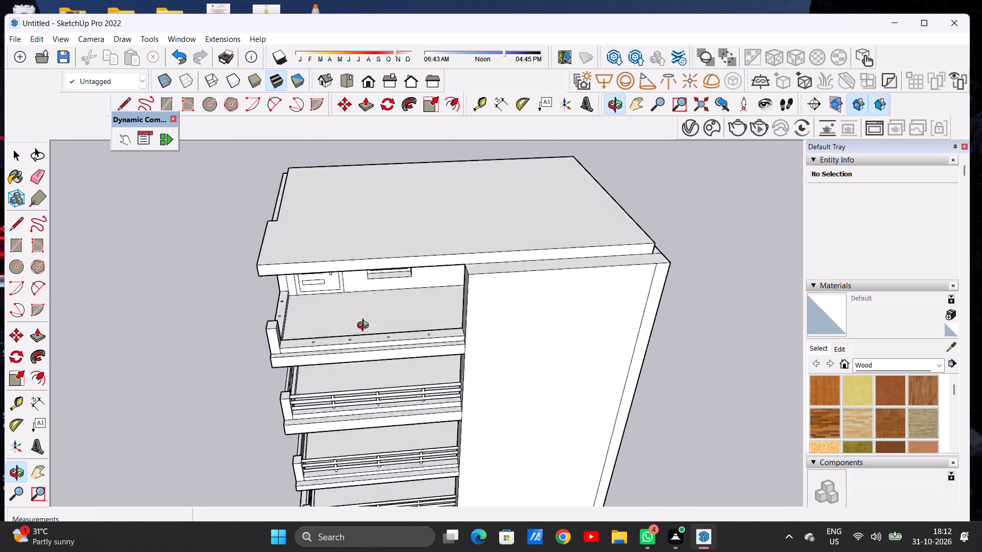
middle_click_drag(365, 327, 338, 265)
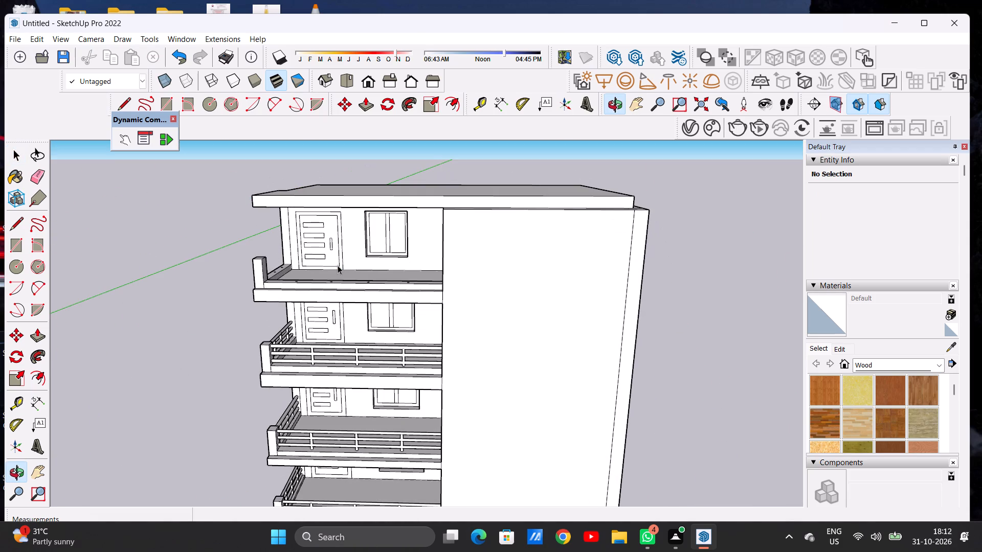
scroll(382, 312, "down", 14)
scroll(405, 316, "up", 1)
scroll(405, 316, "down", 1)
scroll(405, 316, "up", 1)
scroll(405, 316, "down", 1)
scroll(405, 316, "up", 4)
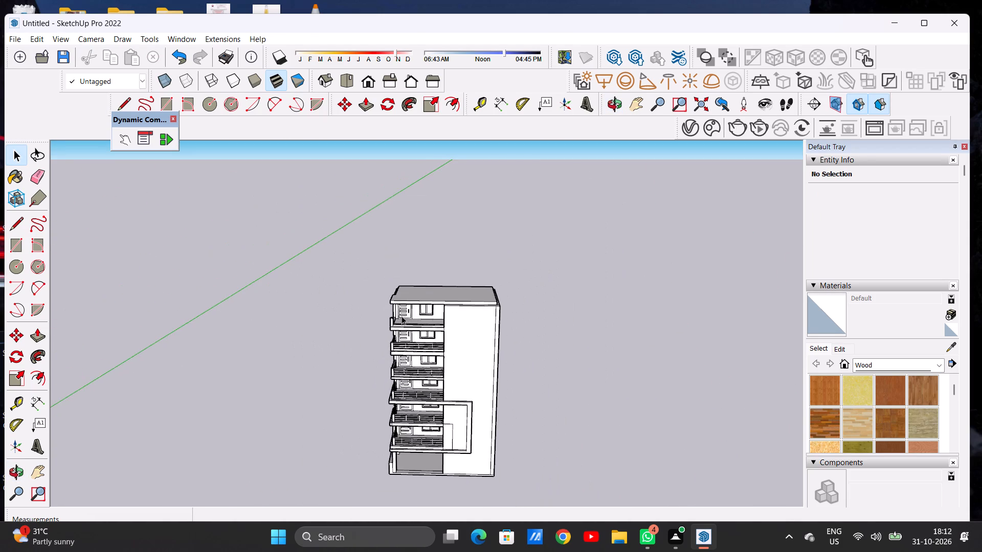
scroll(401, 316, "up", 5)
scroll(395, 312, "down", 1)
scroll(397, 326, "up", 5)
middle_click_drag(415, 331, 177, 339)
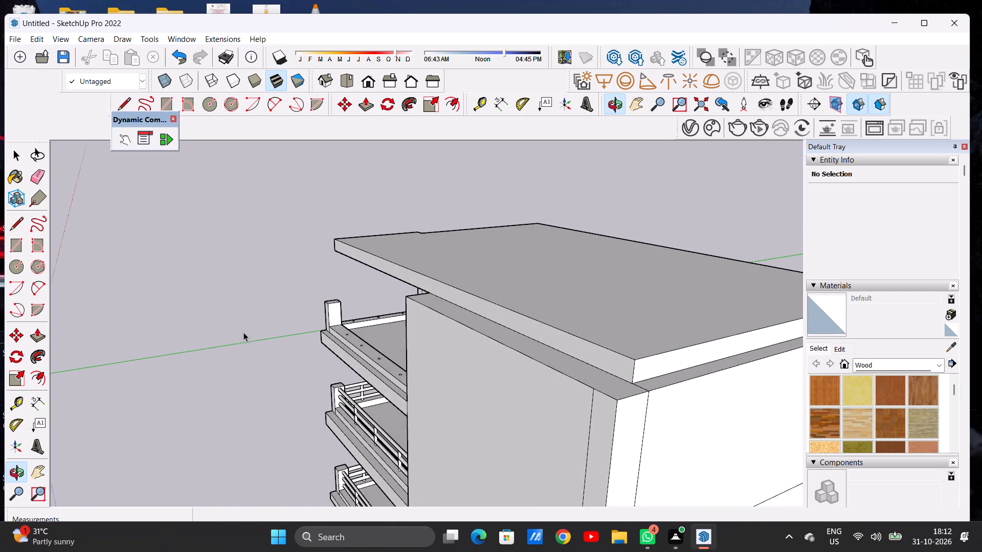
scroll(345, 313, "up", 16)
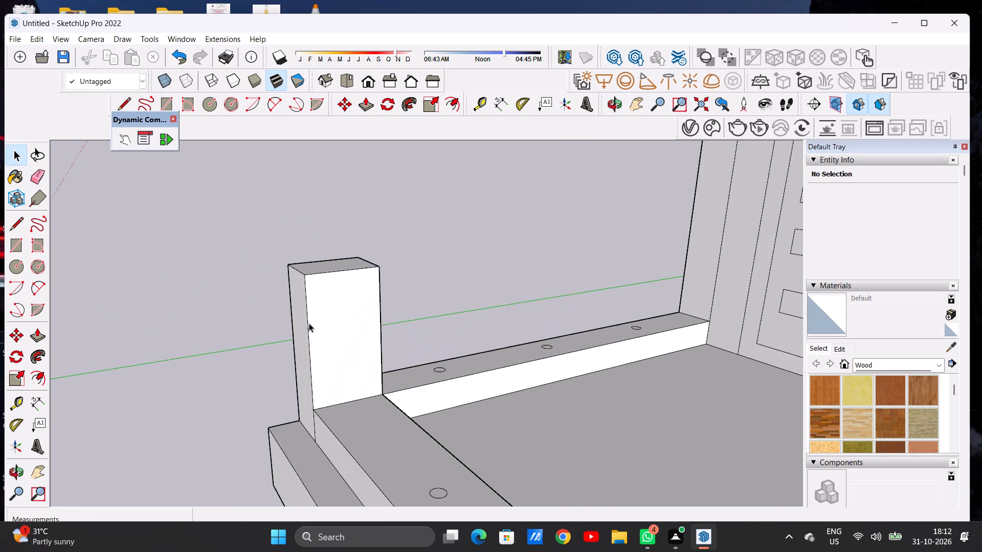
key("c")
scroll(362, 320, "up", 3)
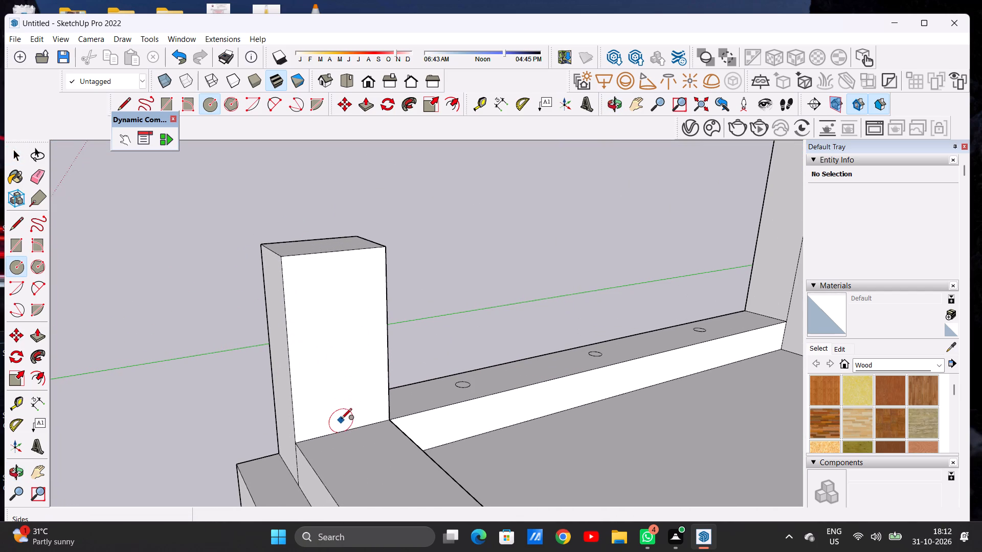
left_click(340, 407)
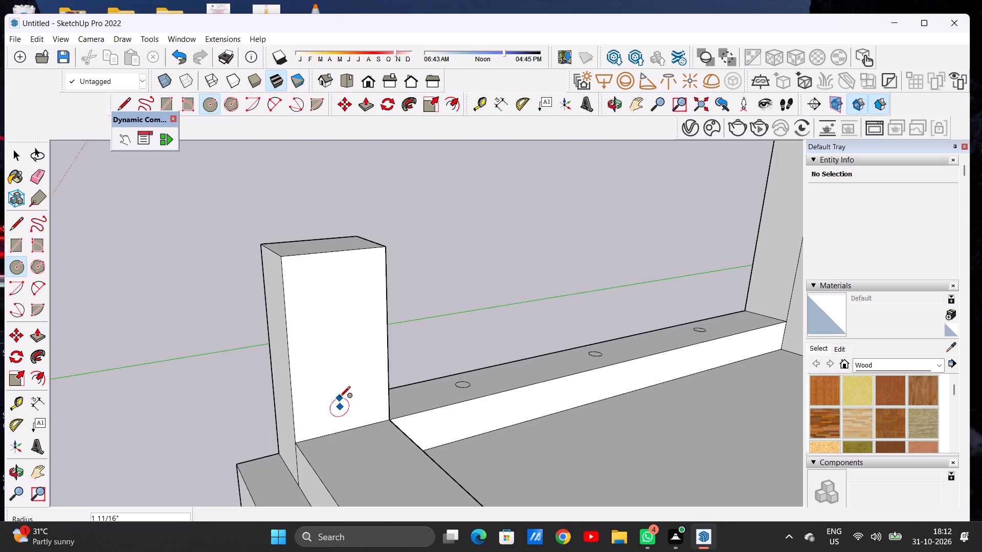
left_click(340, 398)
Copy the post's circle about 1' 9" up the same face, and place another copy about 10 11/16" below that one.
key("space")
double_click(342, 406)
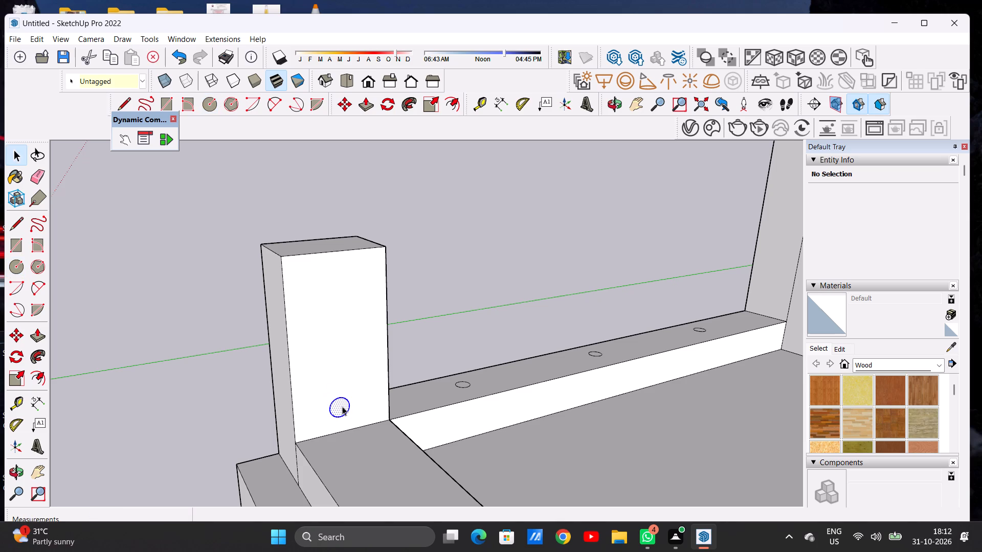
key("m")
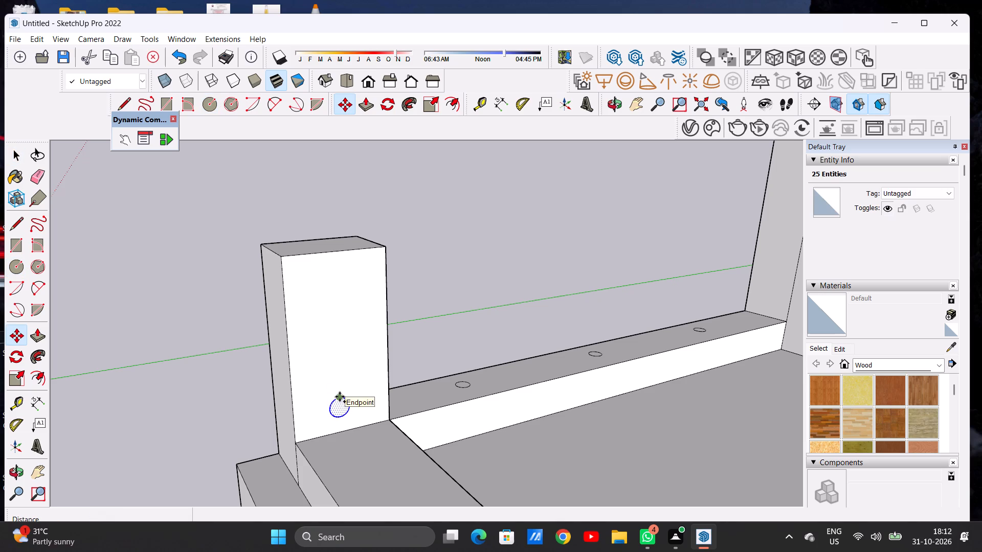
left_click(340, 397)
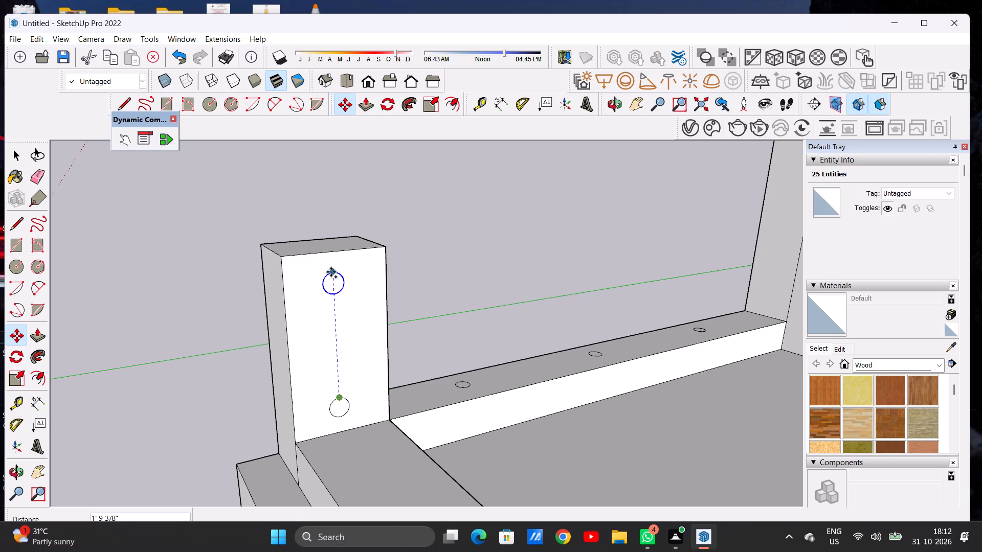
left_click(331, 272)
left_click(331, 272)
left_click(333, 338)
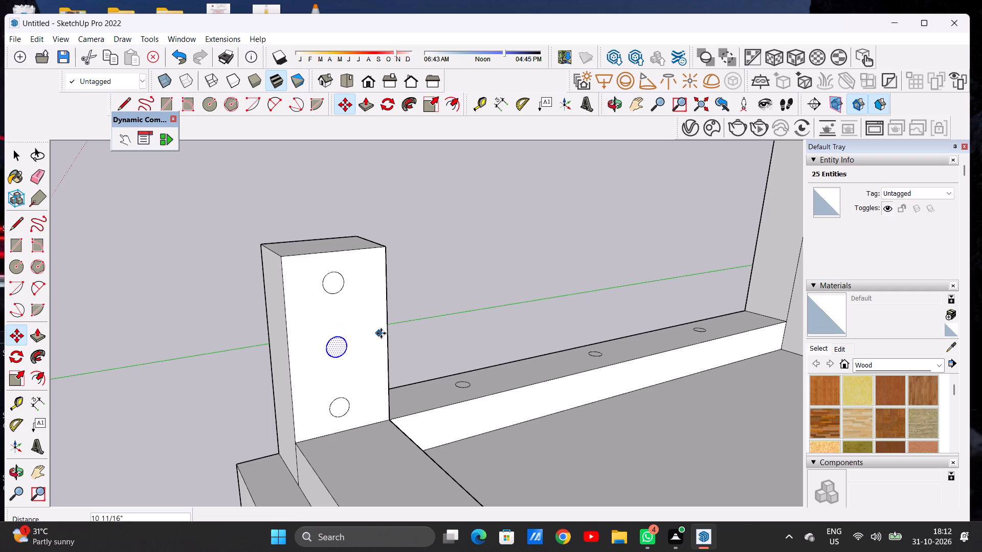
Copy the middle circle onto the corner post's adjacent face, which looks along the side curb.
middle_click_drag(395, 331, 120, 362)
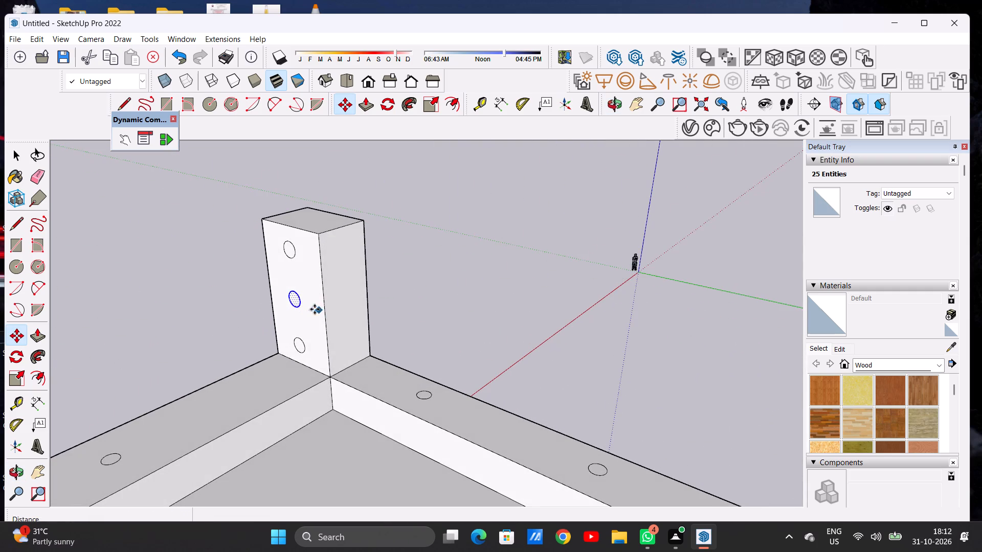
scroll(311, 308, "up", 1)
scroll(310, 306, "down", 1)
scroll(310, 306, "up", 1)
scroll(310, 306, "down", 1)
scroll(310, 306, "up", 2)
left_click(295, 299)
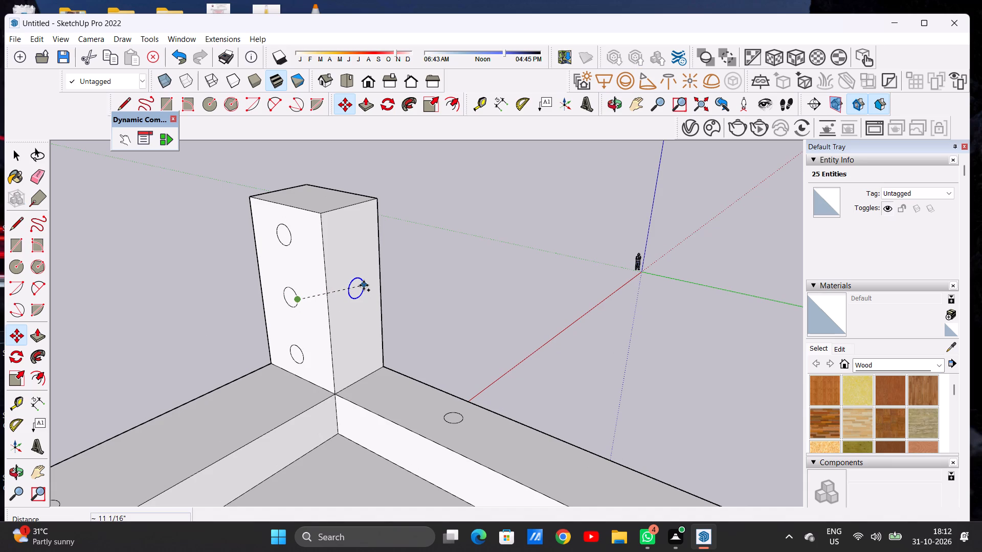
left_click(364, 285)
Copy that circle about 1' 1" down the side-curb face, and copy the lower one about 1' 10 1/2" upward.
middle_click_drag(352, 301, 239, 302)
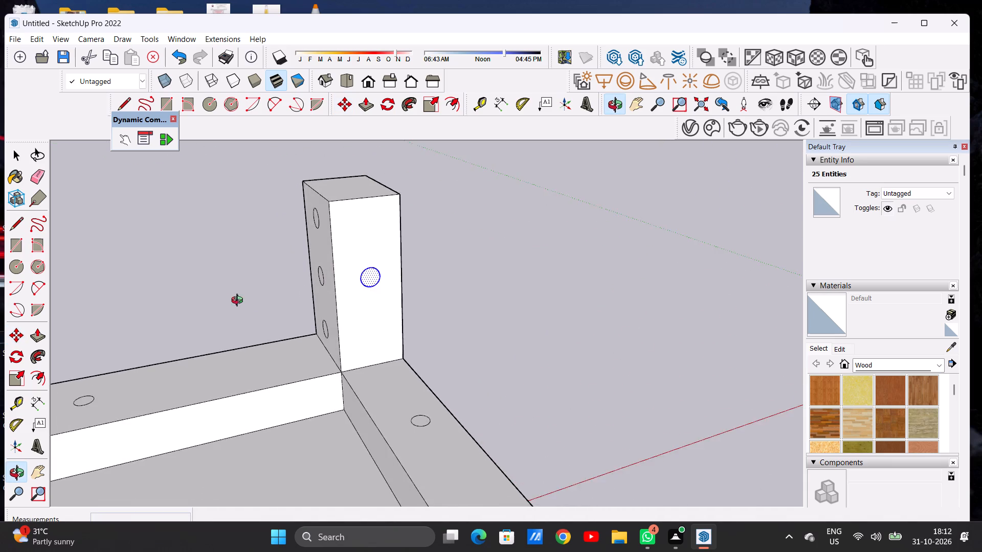
middle_click_drag(239, 302, 187, 302)
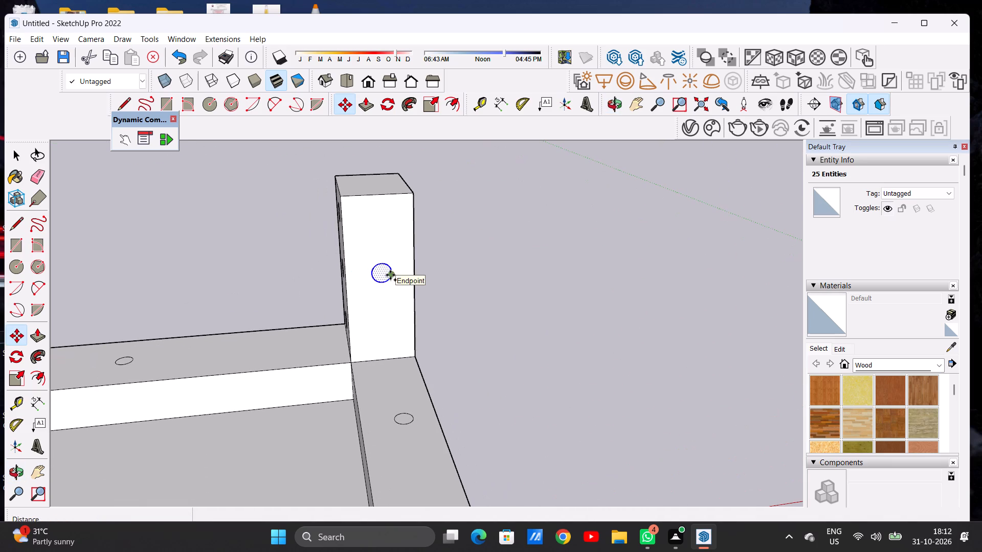
left_click(390, 275)
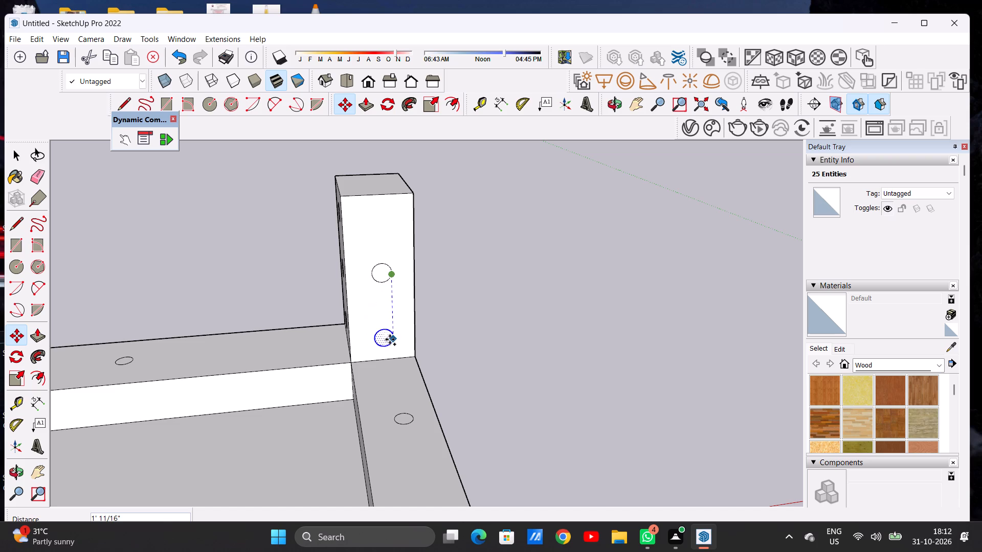
left_click(390, 339)
left_click(390, 339)
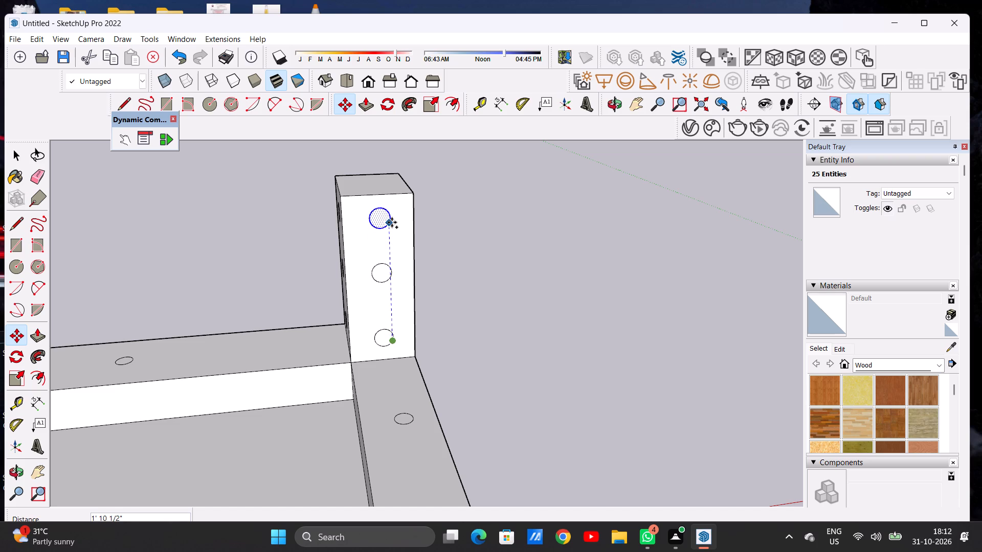
left_click(392, 222)
key("space")
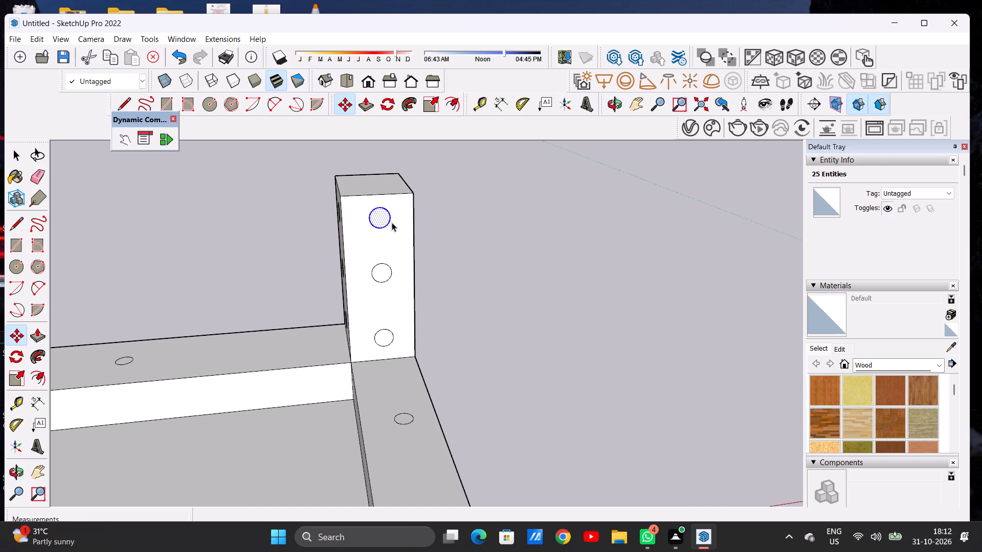
left_click(487, 312)
Extrude the lowest circle on the post's front-curb face about 4' 8" along the front curb as a rail.
scroll(447, 340, "down", 6)
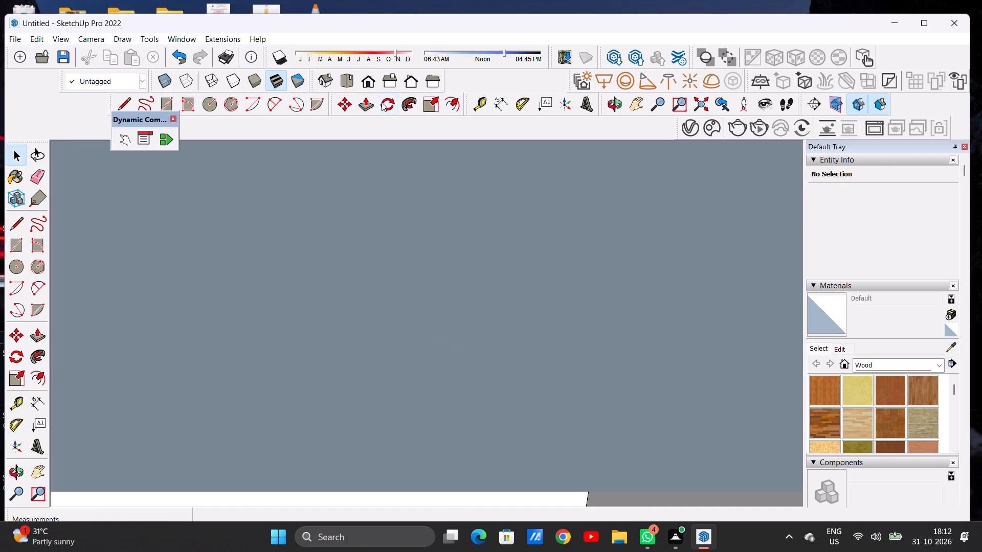
left_click(368, 84)
scroll(391, 305, "down", 11)
middle_click_drag(403, 337, 302, 363)
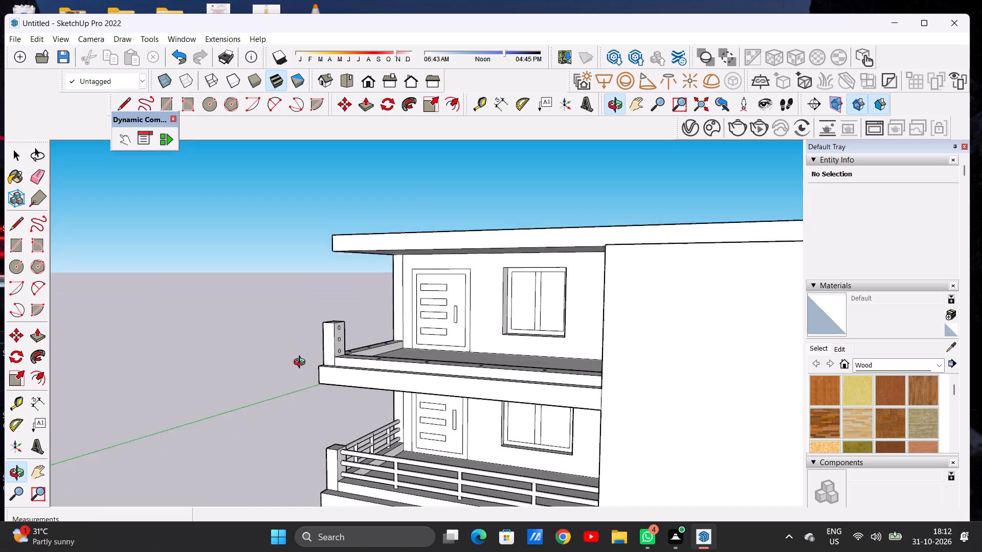
middle_click_drag(302, 363, 348, 417)
scroll(382, 400, "up", 7)
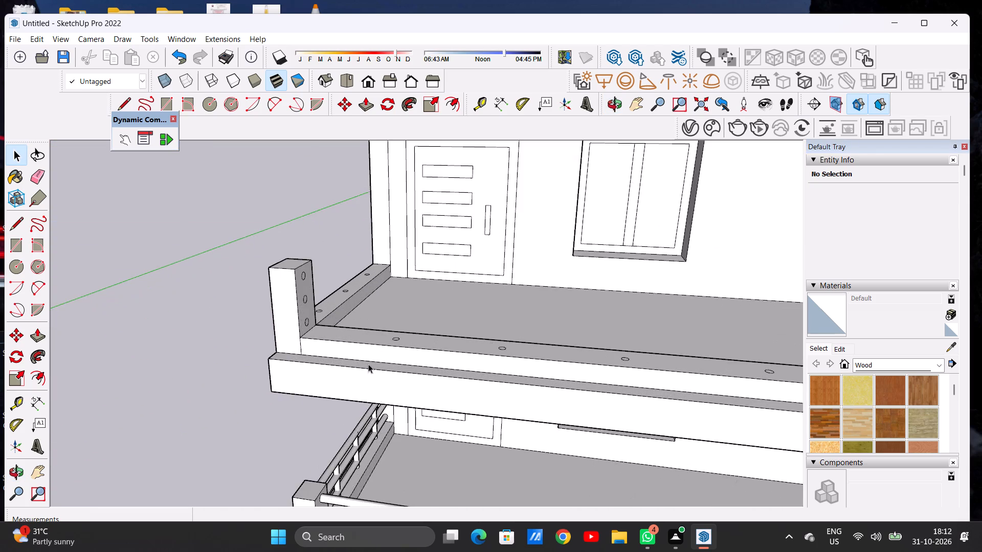
scroll(368, 364, "up", 7)
scroll(352, 290, "down", 1)
key("p")
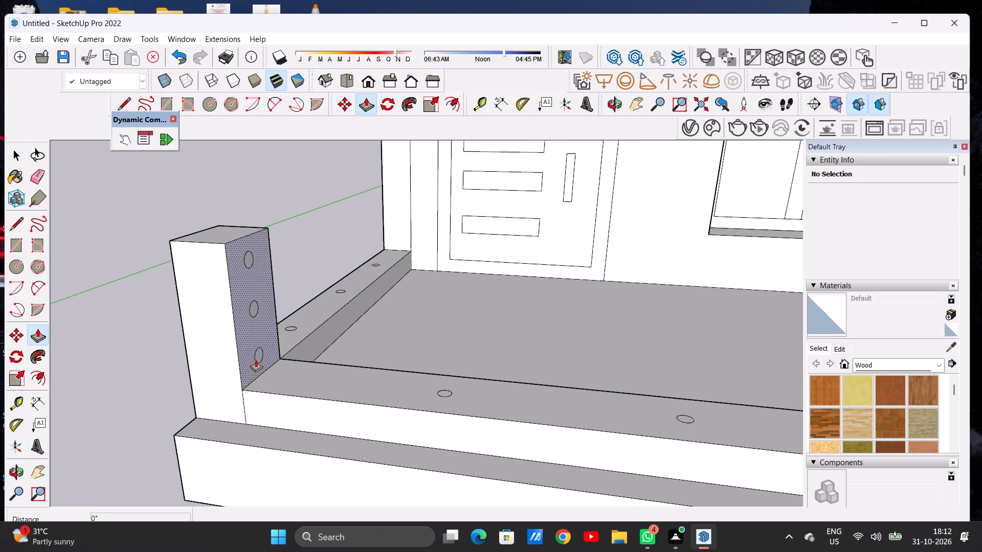
scroll(248, 363, "up", 6)
left_click(271, 346)
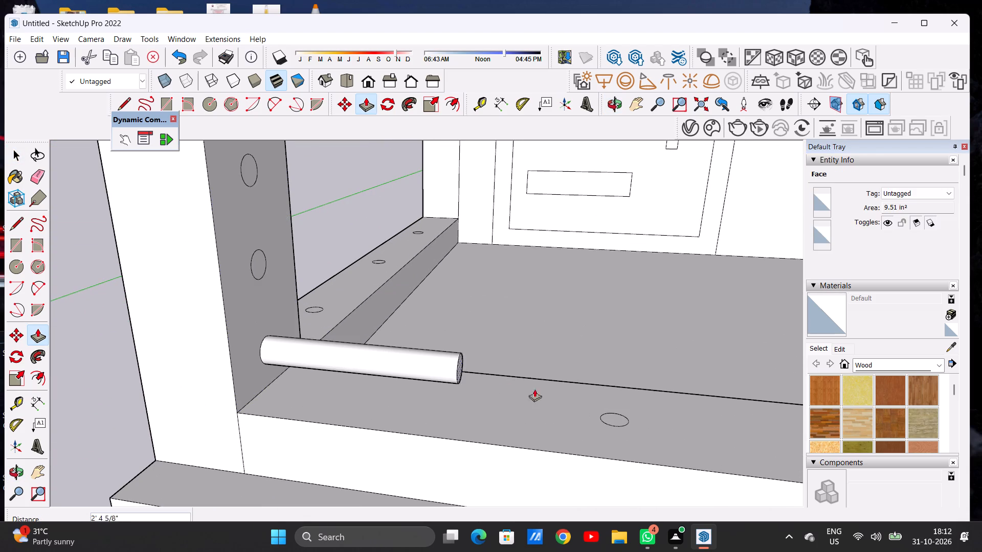
left_click(765, 396)
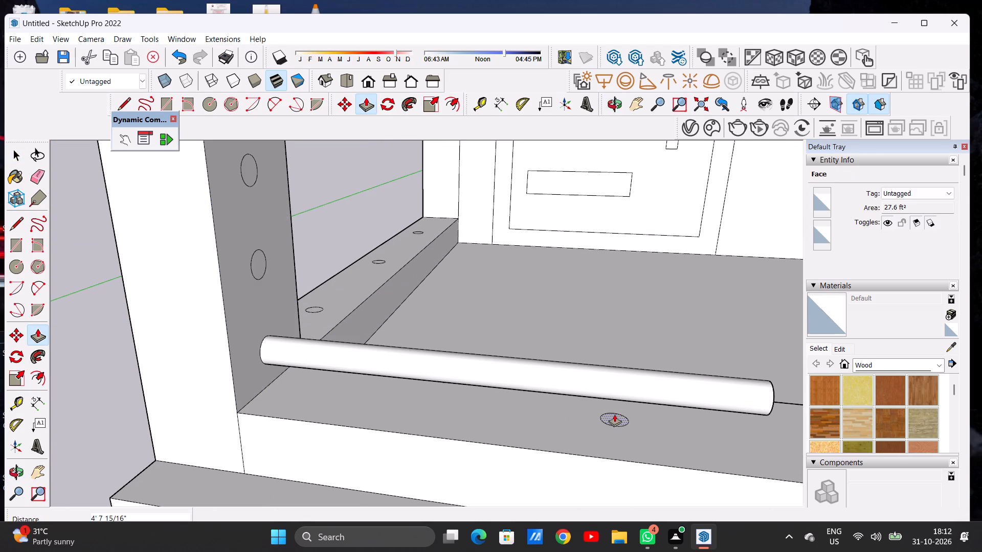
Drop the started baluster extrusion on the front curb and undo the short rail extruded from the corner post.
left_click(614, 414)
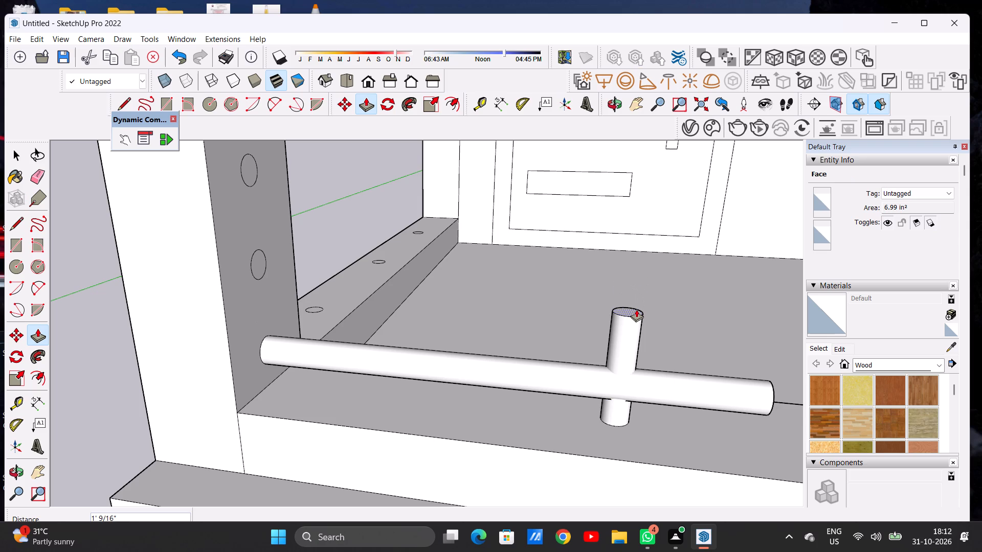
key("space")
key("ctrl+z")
Extrude the lowest circle on the post's front-curb face about 19' 7" along the front curb to the end wall.
scroll(468, 351, "down", 6)
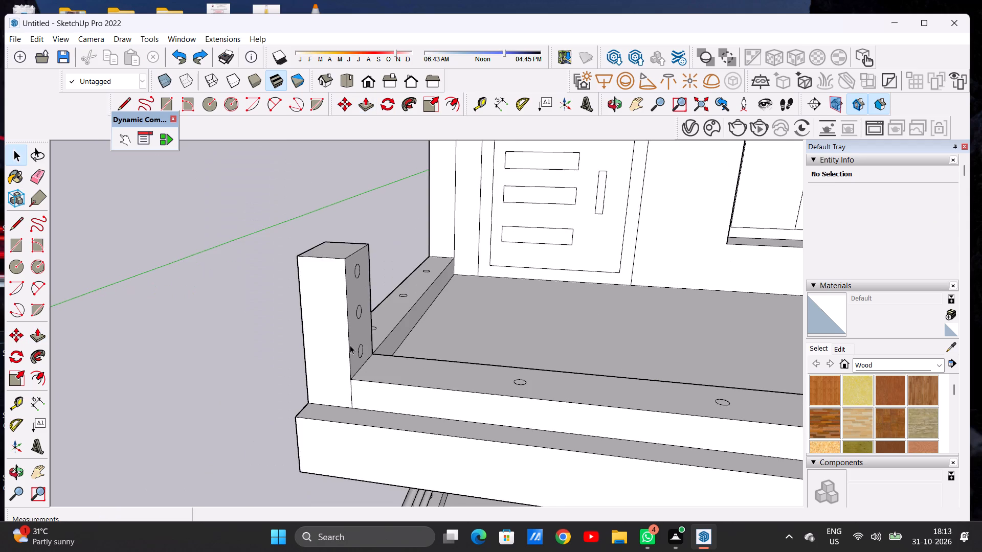
scroll(350, 345, "down", 4)
middle_click_drag(388, 353, 416, 357)
key("p")
scroll(380, 341, "up", 8)
scroll(380, 354, "down", 1)
scroll(380, 354, "up", 9)
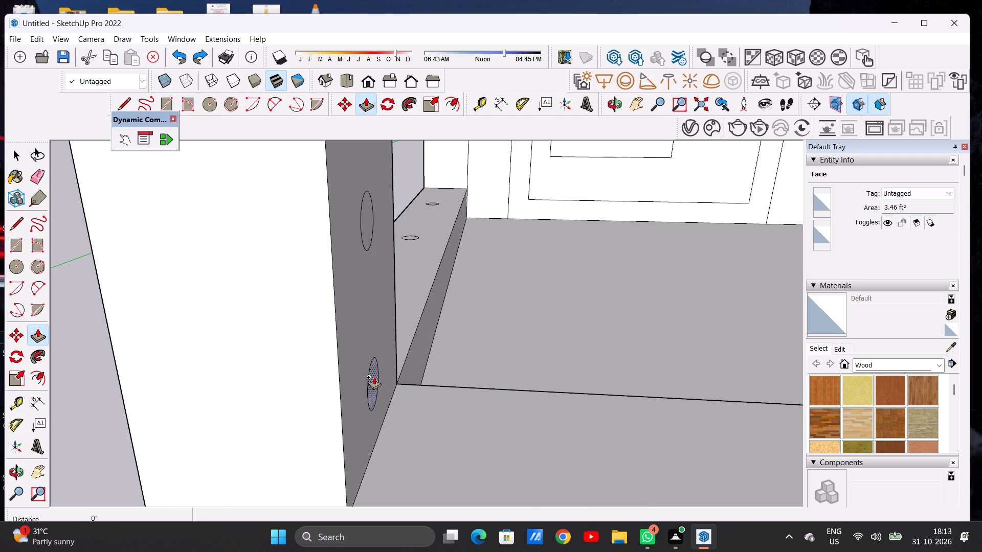
left_click(374, 377)
scroll(363, 369, "down", 9)
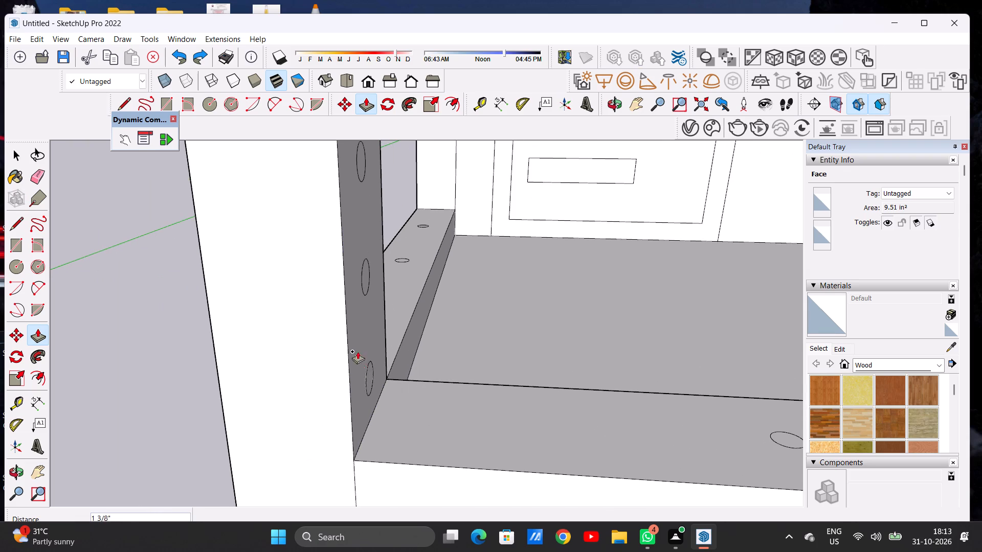
scroll(358, 351, "down", 20)
scroll(358, 351, "down", 3)
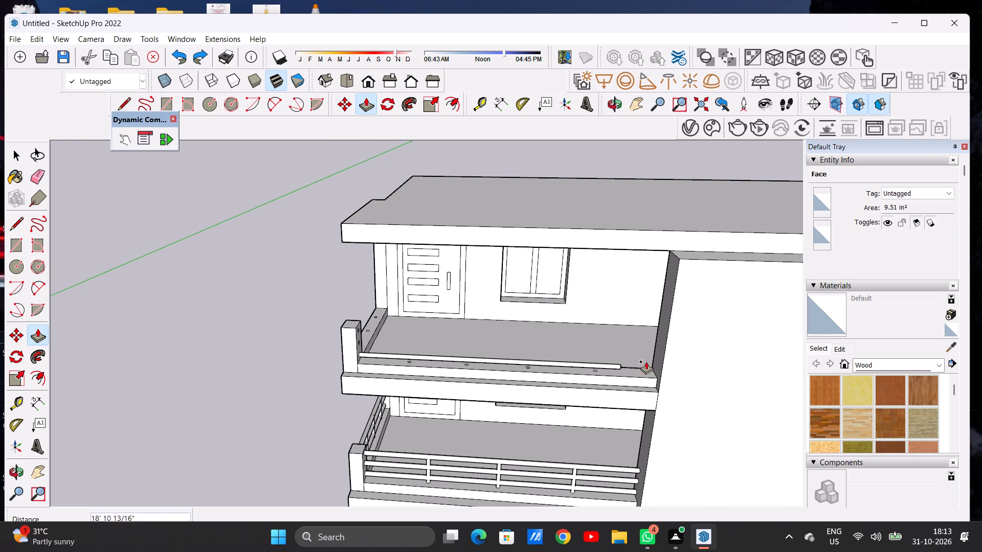
scroll(646, 361, "up", 2)
scroll(646, 361, "down", 1)
scroll(646, 361, "up", 4)
middle_click_drag(651, 362, 678, 344)
scroll(686, 342, "up", 11)
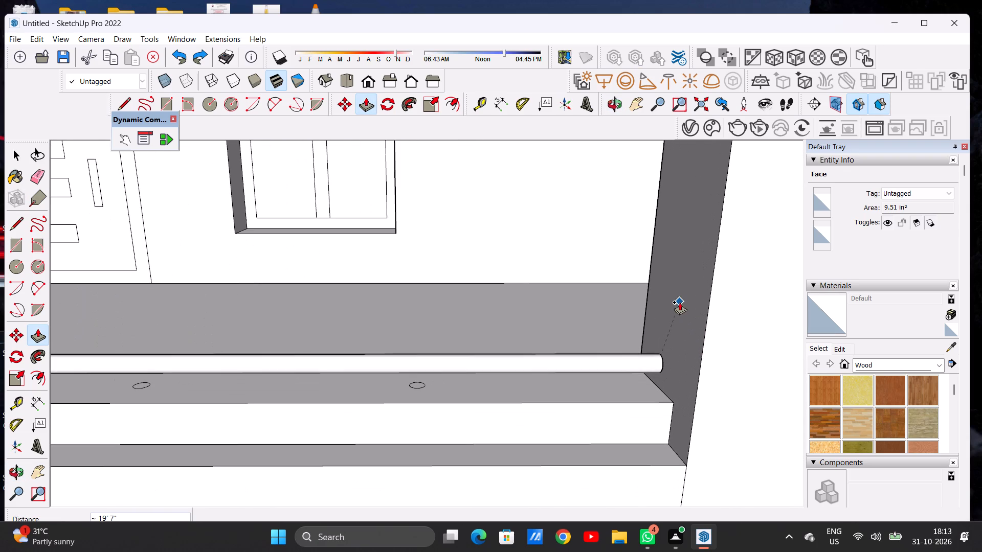
left_click(680, 302)
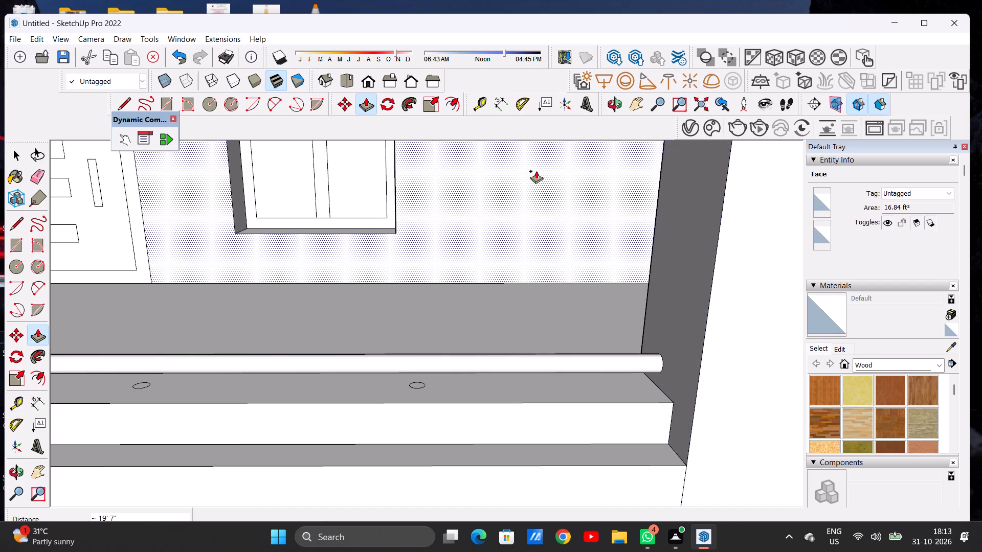
Extrude the top circle on the same post face about 19' 7" to the end wall as the upper rail.
scroll(521, 271, "down", 14)
middle_click_drag(384, 302, 323, 304)
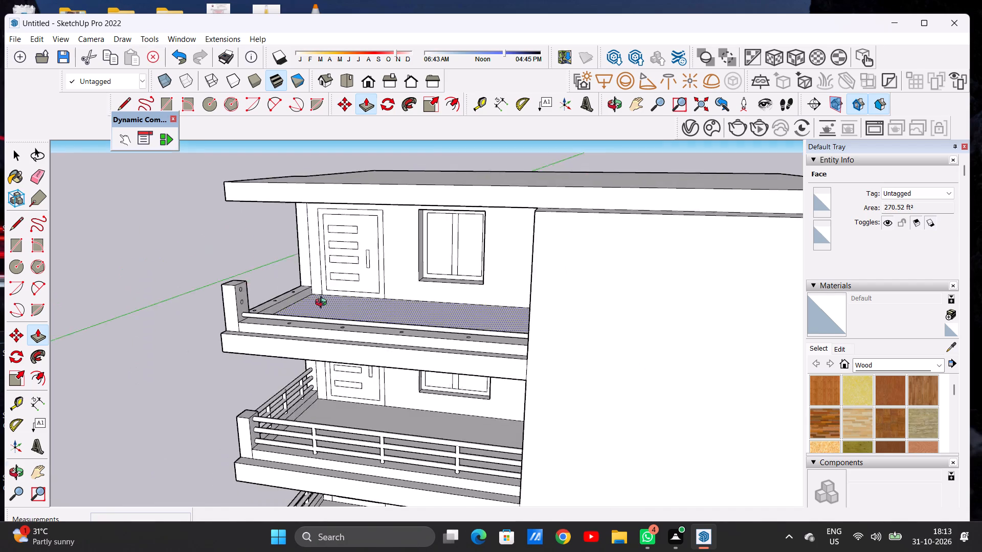
middle_click_drag(323, 304, 272, 303)
scroll(255, 265, "up", 7)
scroll(287, 270, "down", 5)
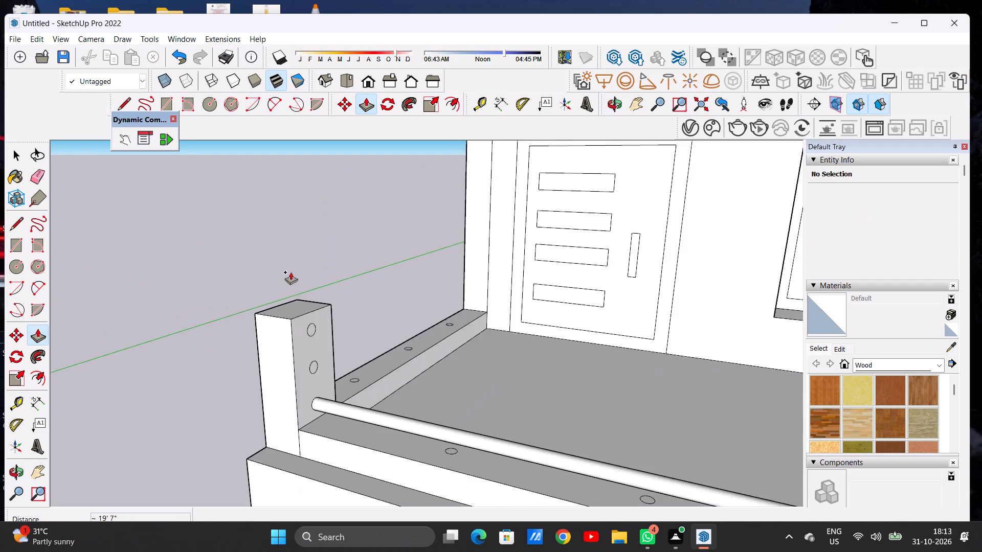
scroll(296, 307, "up", 13)
scroll(309, 304, "down", 1)
left_click(306, 297)
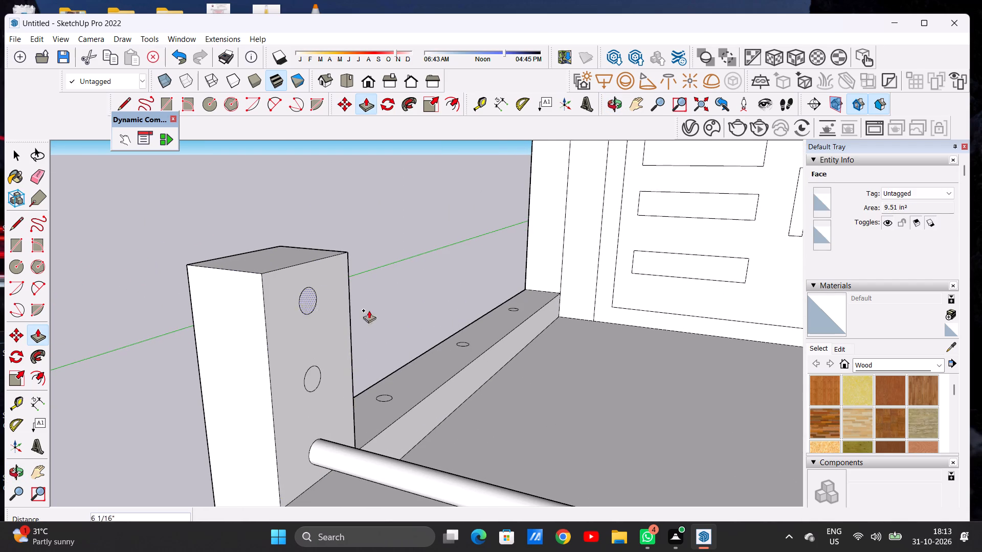
scroll(457, 320, "down", 20)
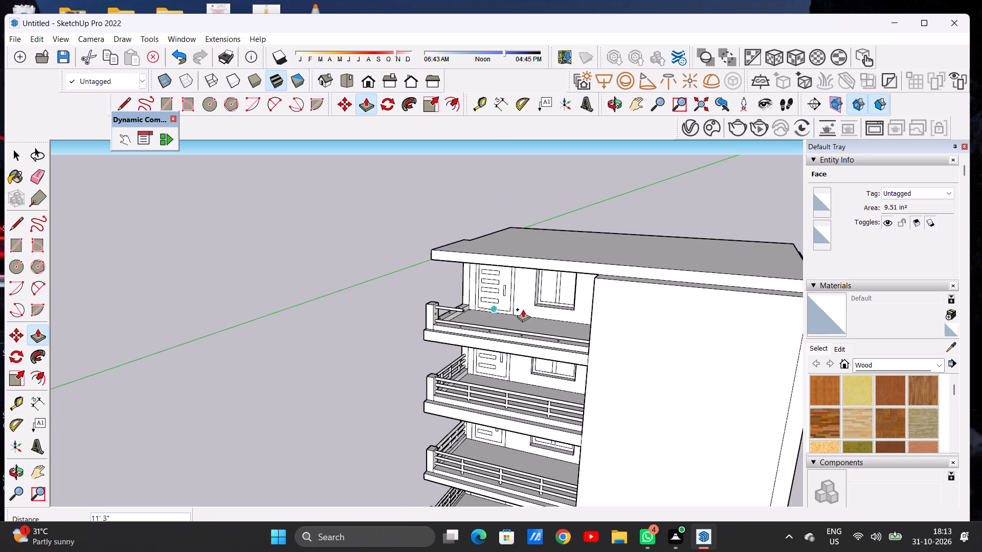
middle_click_drag(511, 311, 633, 298)
scroll(606, 300, "up", 3)
scroll(606, 300, "down", 1)
scroll(606, 300, "up", 2)
middle_click_drag(574, 294, 638, 292)
scroll(616, 291, "up", 5)
scroll(616, 291, "down", 1)
scroll(616, 291, "up", 7)
scroll(597, 286, "down", 1)
scroll(597, 286, "up", 1)
scroll(597, 286, "down", 1)
scroll(597, 286, "up", 4)
left_click(605, 260)
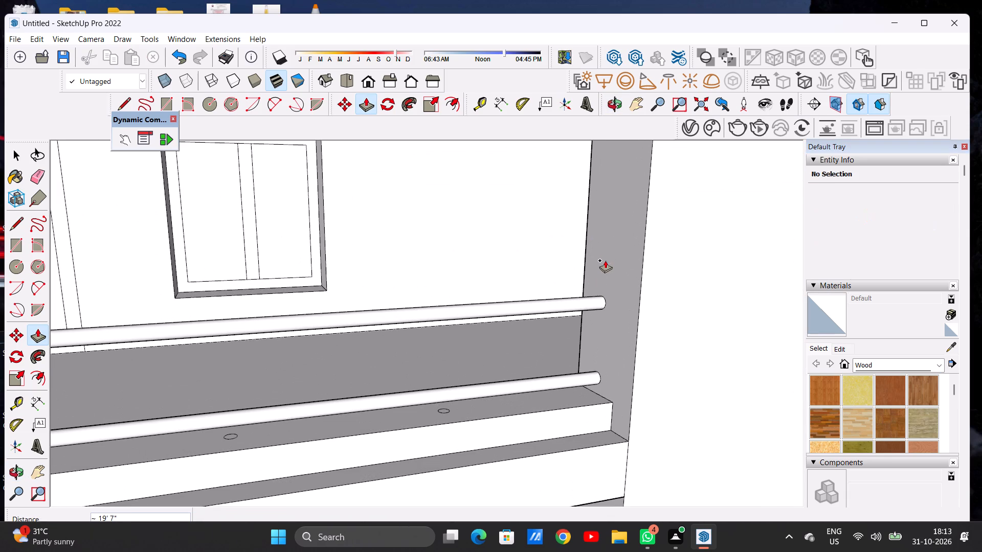
Extrude the middle circle on the post face about 19' 7" to the end wall as the middle rail.
scroll(610, 325, "down", 13)
middle_click_drag(494, 359, 301, 350)
scroll(283, 341, "up", 2)
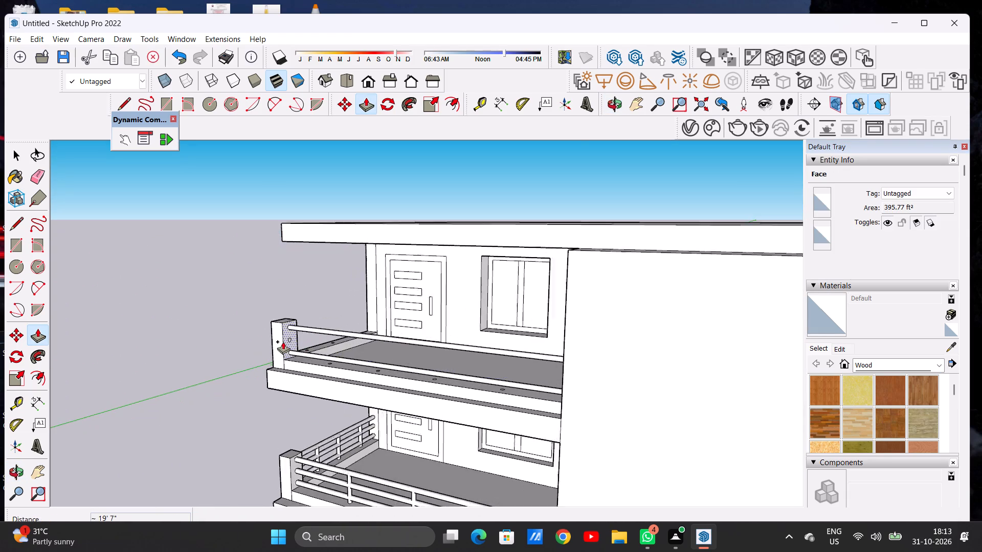
scroll(283, 341, "up", 14)
scroll(293, 358, "down", 1)
scroll(292, 352, "up", 1)
scroll(292, 351, "down", 1)
scroll(292, 351, "up", 5)
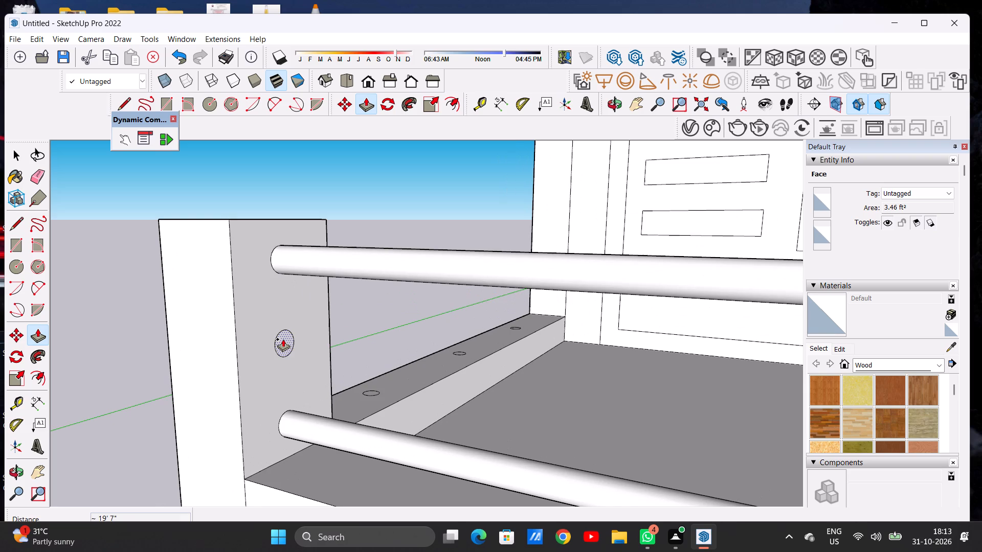
left_click(283, 339)
scroll(509, 365, "down", 7)
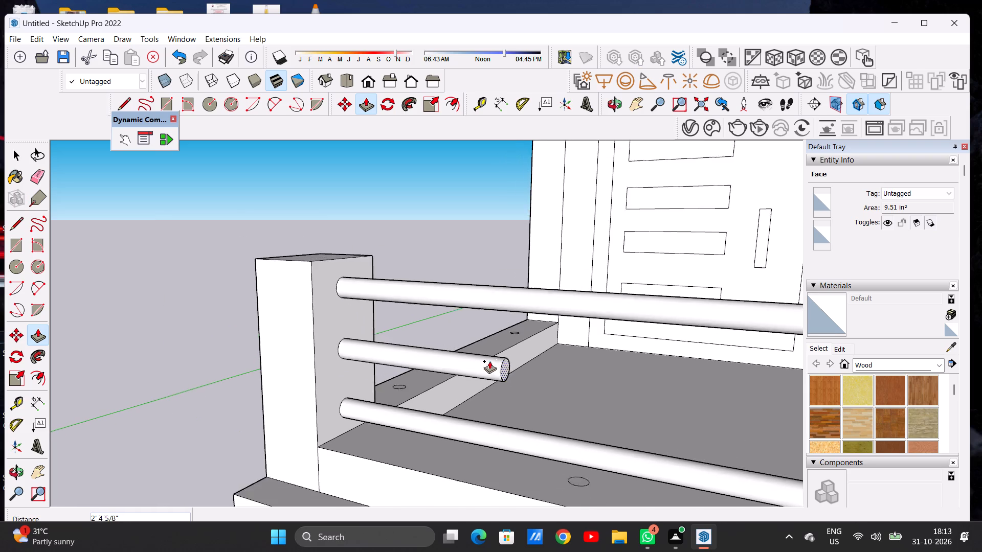
scroll(489, 361, "down", 15)
scroll(554, 371, "down", 6)
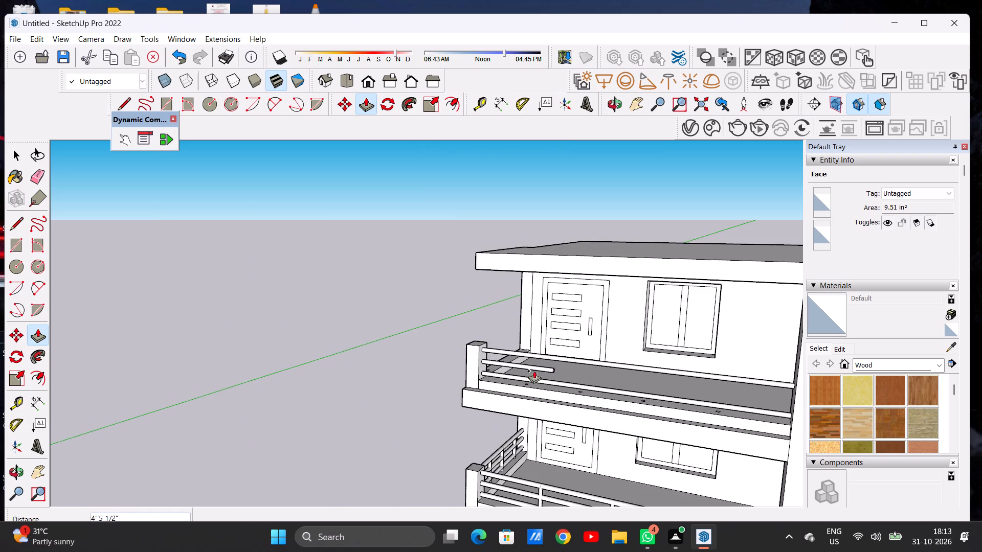
scroll(534, 371, "down", 6)
middle_click_drag(577, 367, 690, 367)
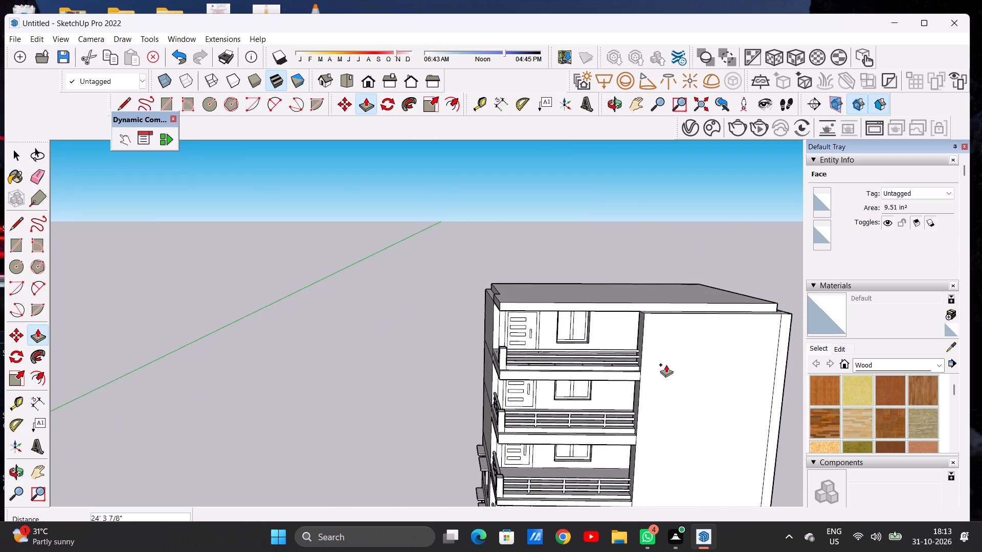
scroll(660, 363, "up", 5)
scroll(634, 360, "down", 1)
scroll(636, 347, "up", 3)
scroll(636, 347, "down", 1)
scroll(636, 347, "up", 3)
middle_click_drag(582, 358, 656, 358)
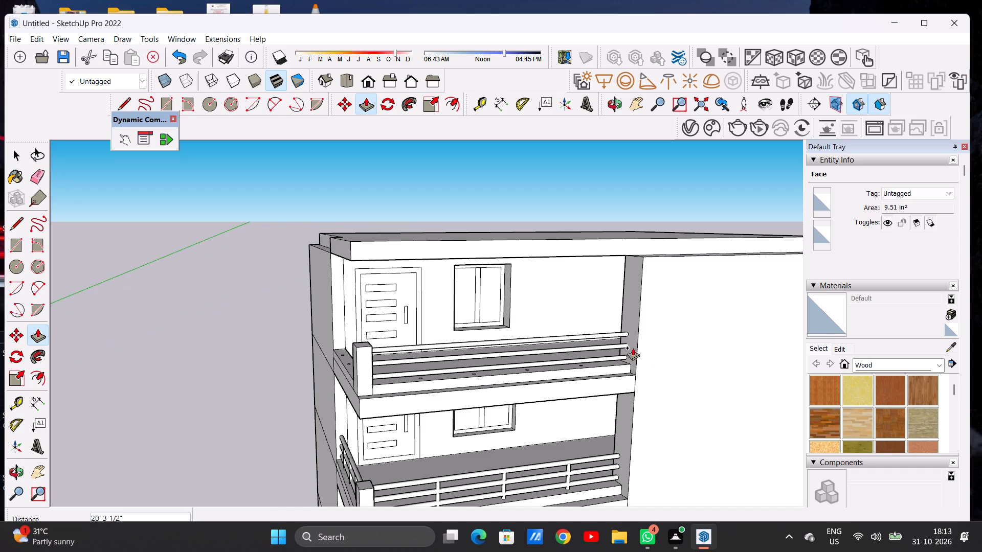
scroll(633, 337, "up", 13)
left_click(632, 329)
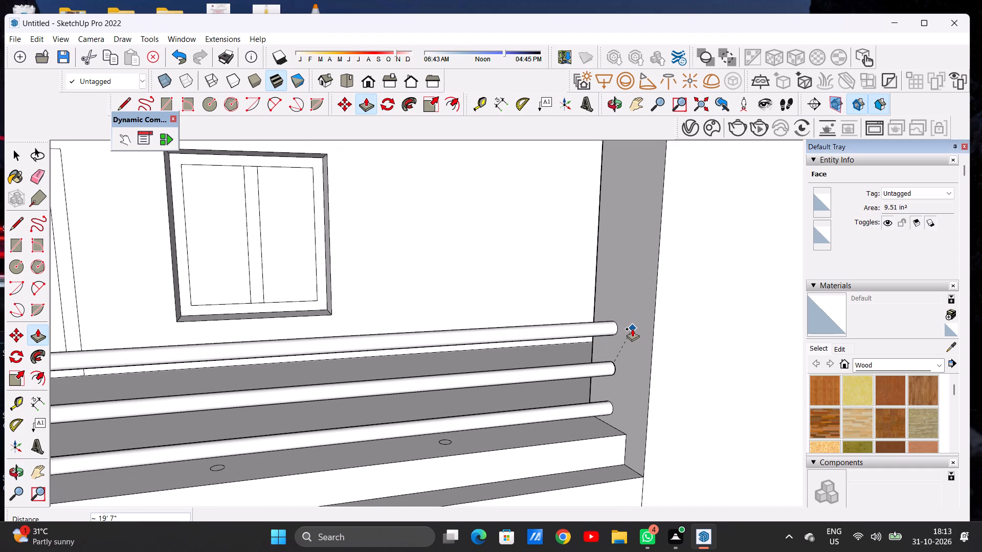
Extrude the front-curb circle nearest the end wall about 2' 2" up to the top rail as a baluster.
scroll(630, 328, "down", 11)
middle_click_drag(566, 352, 533, 404)
scroll(573, 390, "up", 4)
scroll(573, 390, "down", 1)
scroll(569, 388, "up", 7)
scroll(544, 383, "down", 1)
scroll(544, 384, "up", 12)
scroll(533, 379, "down", 1)
scroll(533, 379, "up", 2)
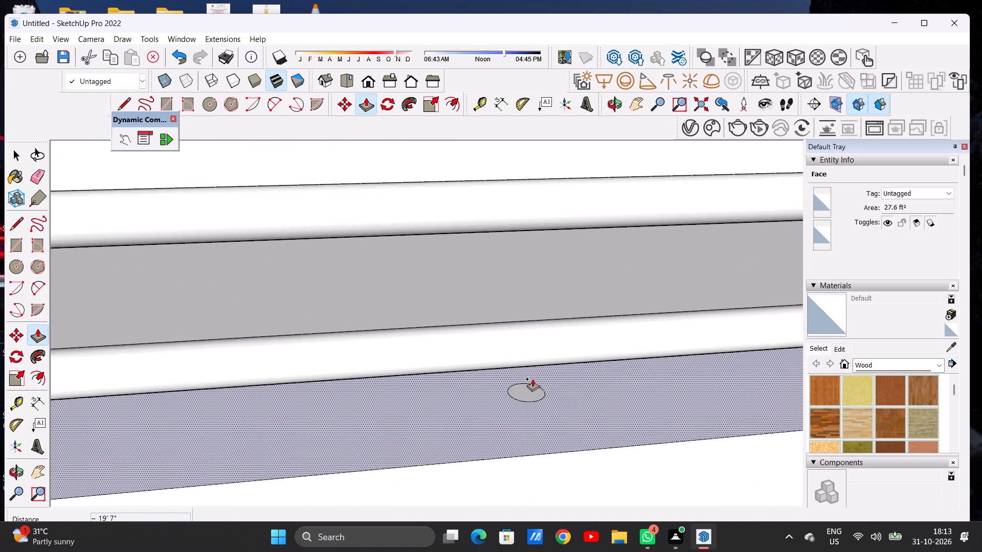
left_click(526, 390)
scroll(534, 254, "down", 4)
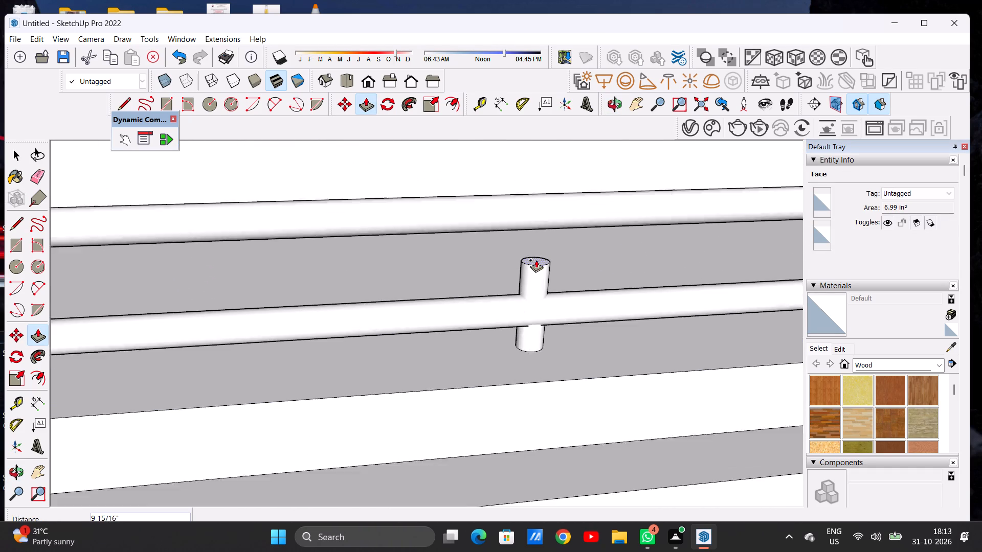
scroll(536, 260, "down", 20)
scroll(536, 260, "down", 2)
scroll(532, 226, "up", 9)
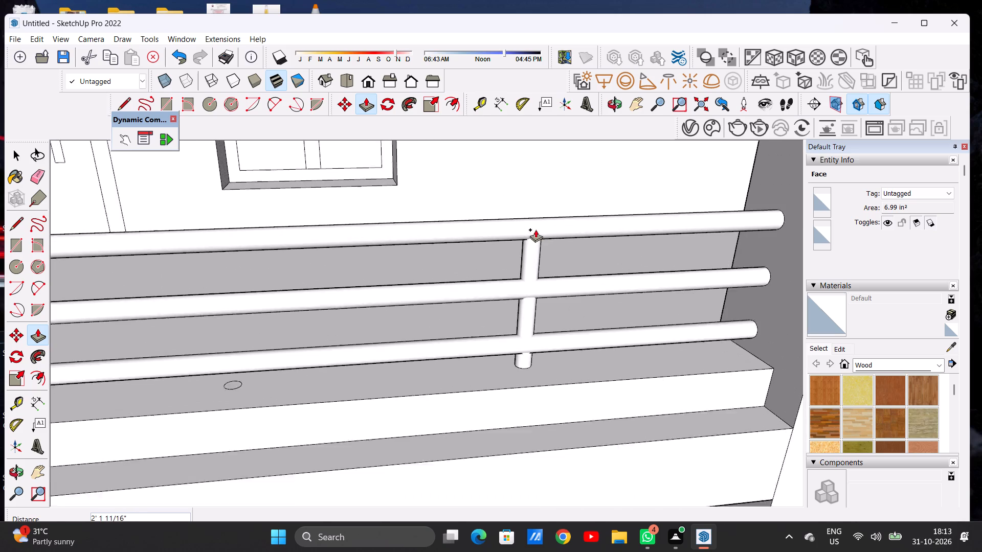
scroll(535, 229, "up", 1)
middle_click_drag(533, 248, 518, 219)
scroll(546, 223, "up", 3)
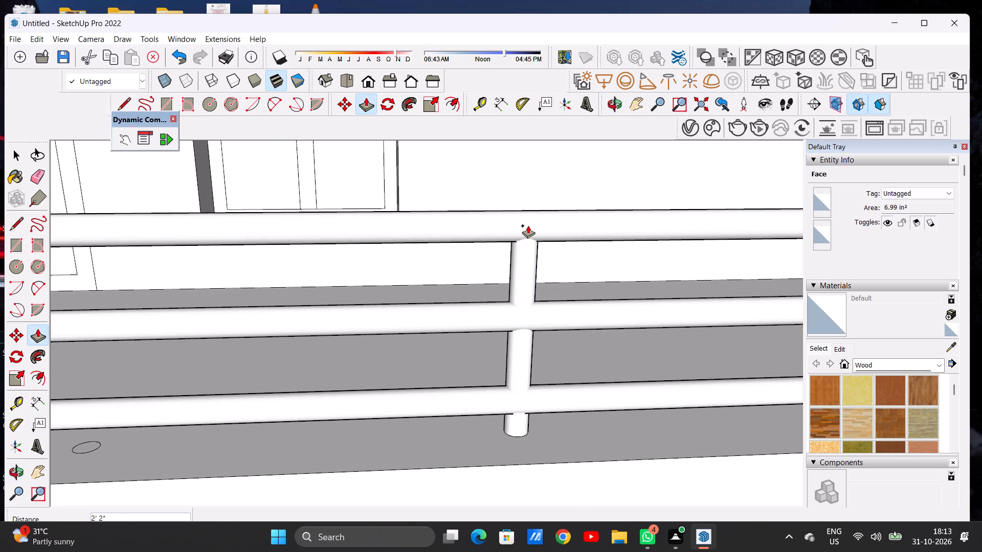
left_click(528, 225)
Extrude the second front-curb circle from the end wall about 2' 2" up to the top rail.
scroll(527, 231, "down", 9)
scroll(535, 295, "up", 1)
scroll(533, 295, "down", 11)
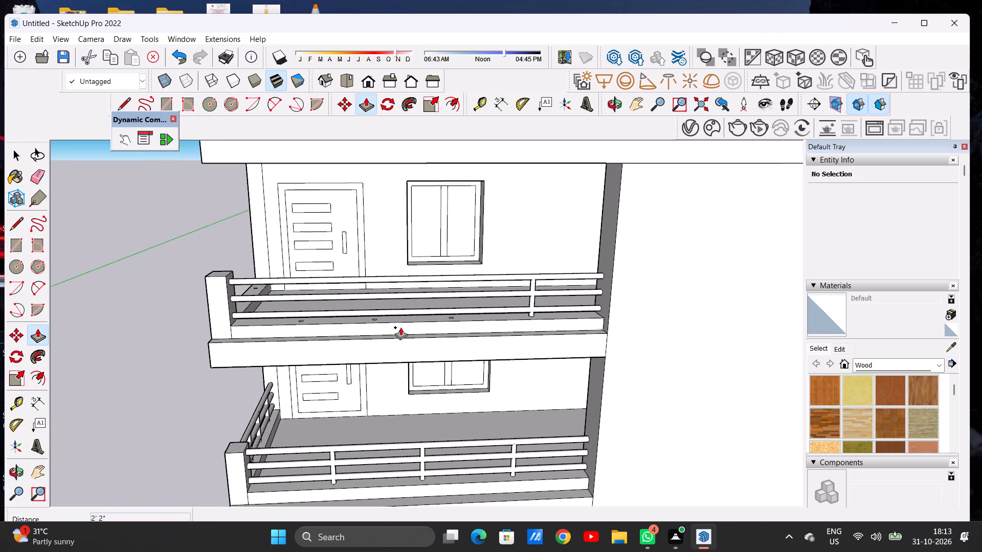
middle_click_drag(355, 366, 308, 405)
middle_click(308, 405)
scroll(468, 318, "up", 10)
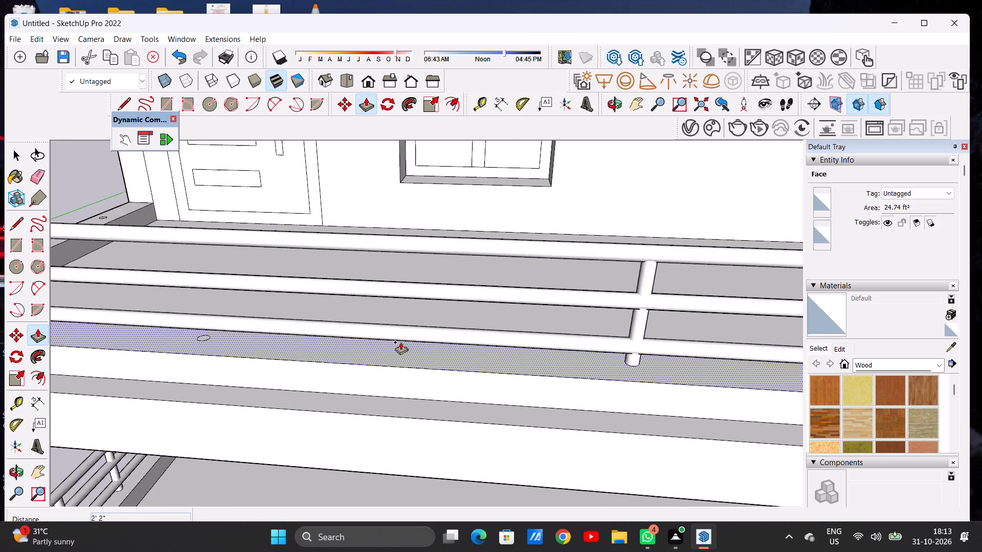
scroll(400, 342, "up", 5)
scroll(404, 348, "down", 1)
scroll(404, 348, "up", 4)
left_click(405, 354)
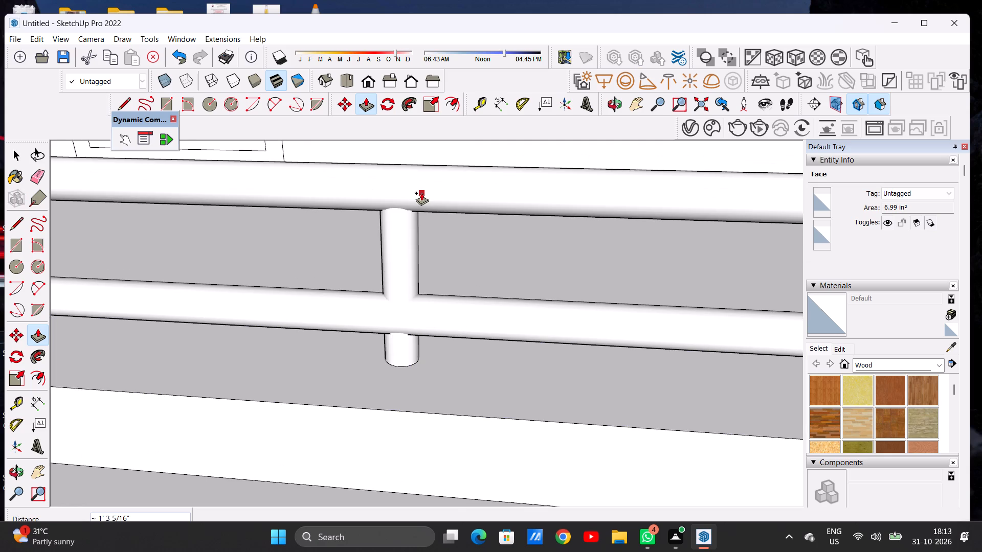
scroll(419, 194, "down", 20)
scroll(419, 194, "down", 10)
scroll(408, 227, "up", 12)
scroll(417, 244, "down", 1)
scroll(417, 244, "up", 1)
scroll(417, 244, "down", 1)
scroll(417, 244, "up", 7)
middle_click_drag(418, 258, 420, 229)
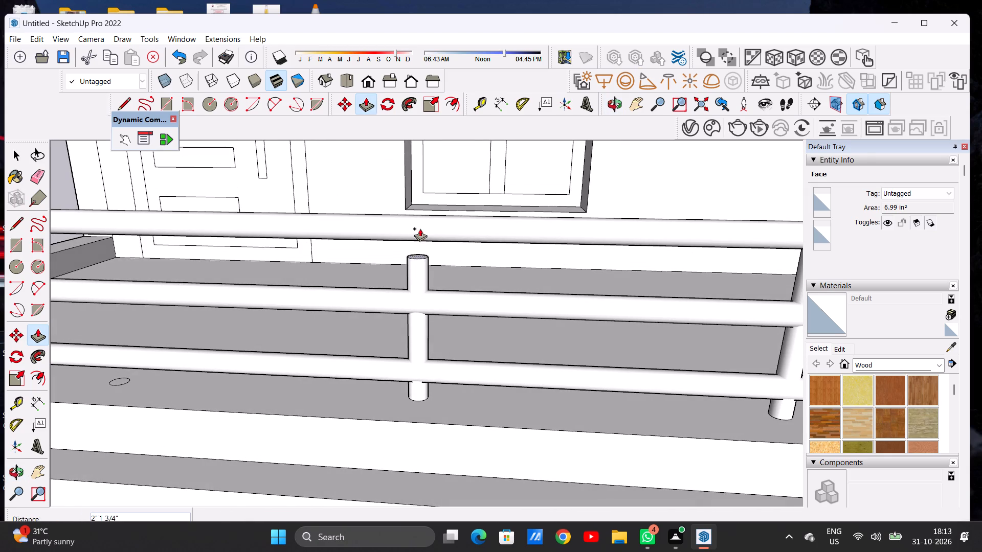
left_click(425, 231)
Extrude the third front-curb circle from the end wall about 2' 1 1/2" up to the top rail.
scroll(424, 240, "down", 8)
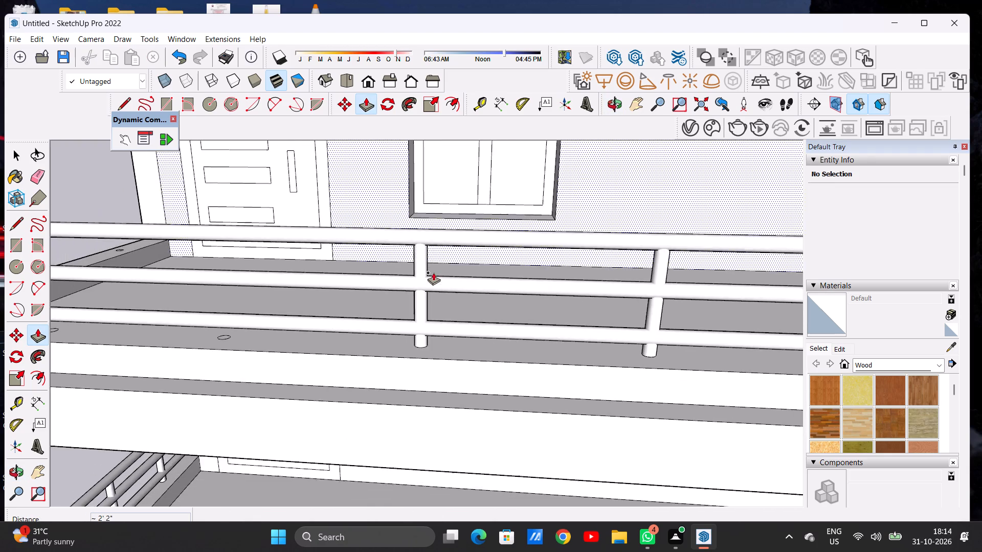
scroll(433, 272, "down", 5)
middle_click_drag(413, 291, 408, 315)
scroll(355, 314, "up", 5)
scroll(347, 307, "down", 1)
scroll(346, 305, "up", 6)
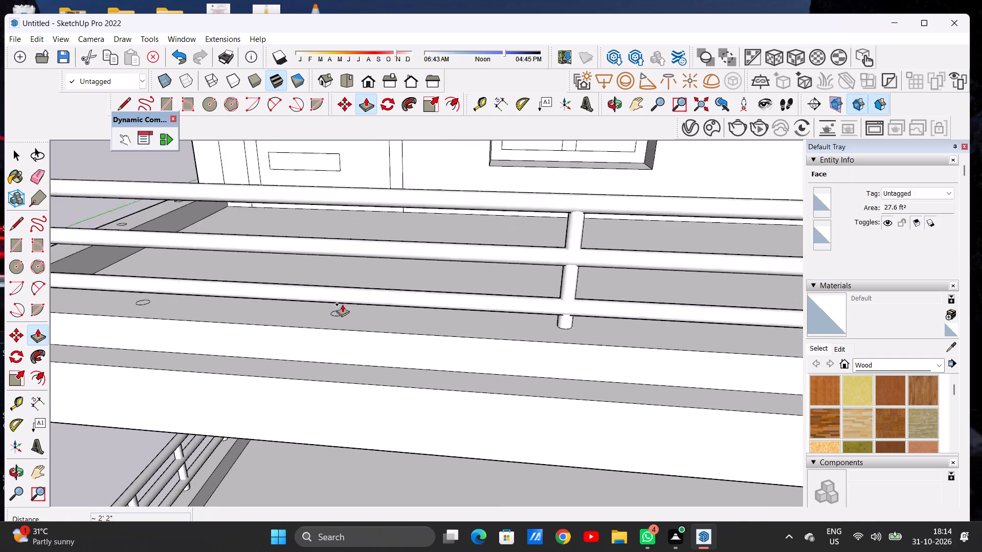
scroll(342, 304, "up", 1)
scroll(342, 304, "down", 1)
scroll(342, 304, "up", 9)
left_click(333, 321)
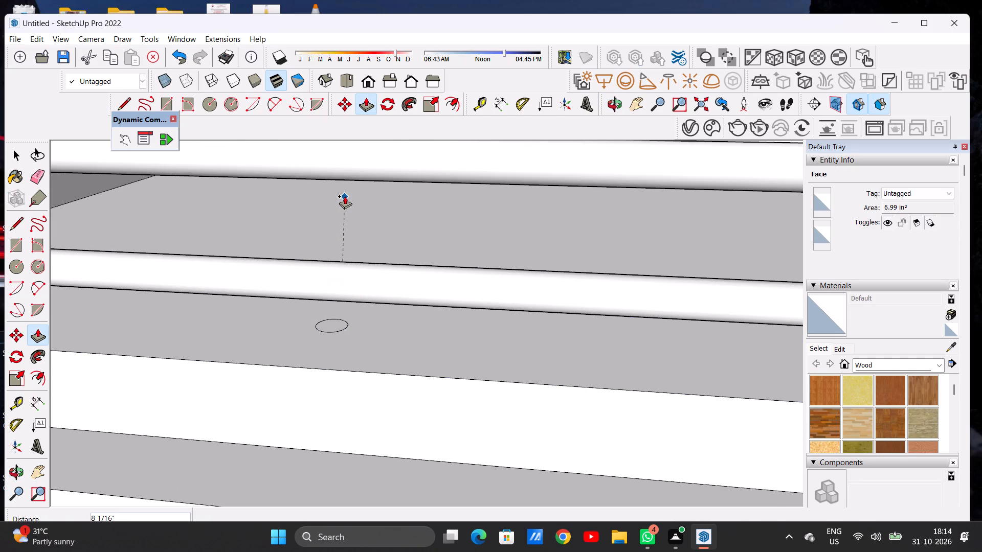
scroll(345, 198, "down", 19)
scroll(340, 180, "up", 10)
scroll(340, 188, "down", 1)
scroll(341, 193, "up", 13)
left_click(336, 176)
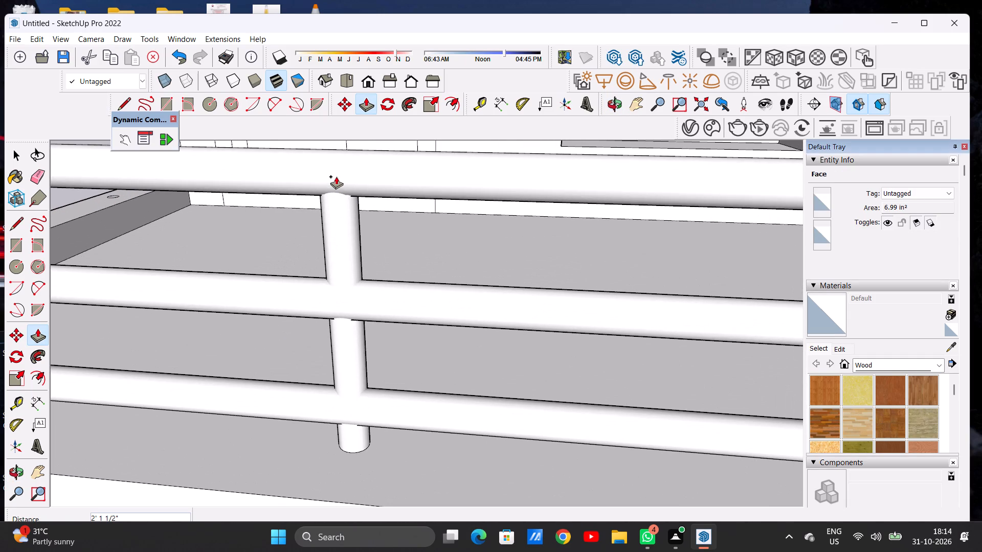
Extrude the front-curb circle nearest the corner post about 2' 2 7/16" up to the top rail as the fourth baluster.
scroll(355, 227, "down", 11)
scroll(267, 281, "down", 1)
scroll(263, 286, "up", 14)
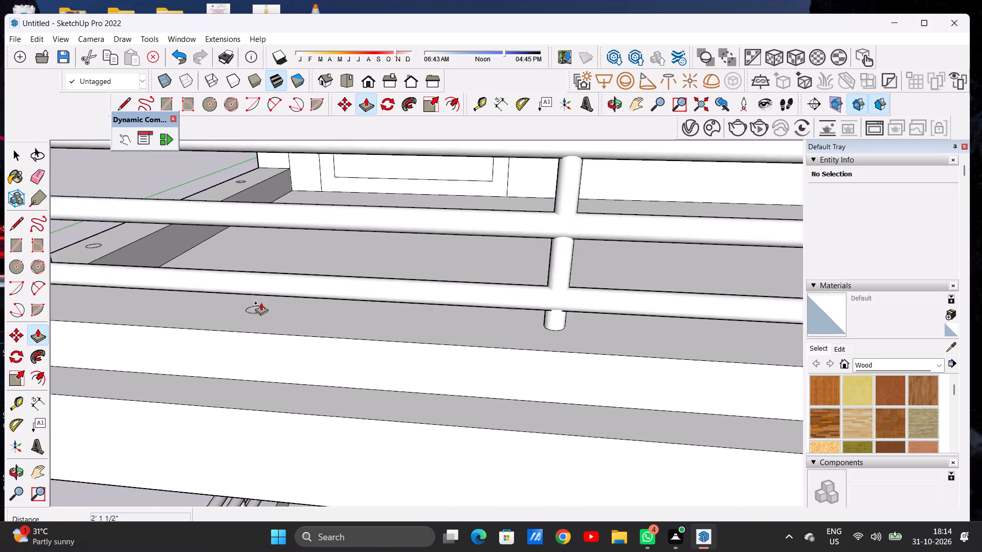
scroll(261, 303, "up", 11)
left_click(252, 318)
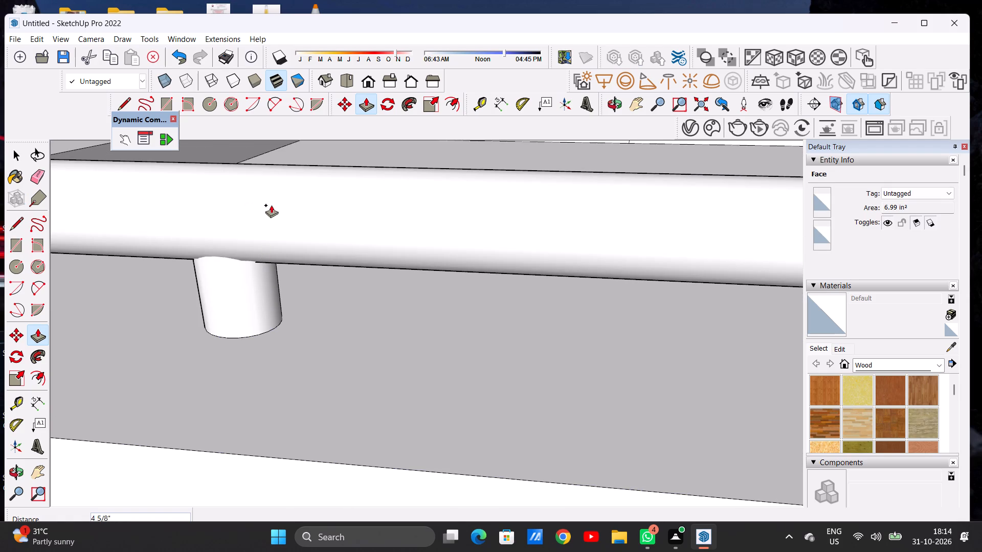
scroll(271, 205, "down", 20)
scroll(271, 205, "down", 3)
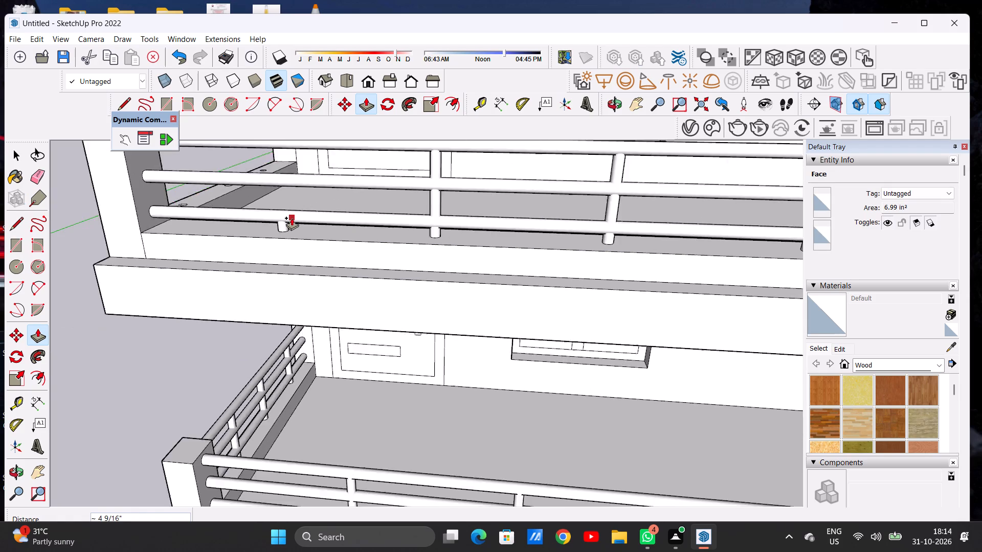
scroll(292, 218, "down", 5)
scroll(292, 218, "up", 1)
scroll(292, 218, "down", 6)
scroll(288, 193, "up", 3)
scroll(288, 193, "down", 1)
scroll(288, 193, "up", 2)
scroll(287, 187, "down", 1)
scroll(287, 187, "up", 8)
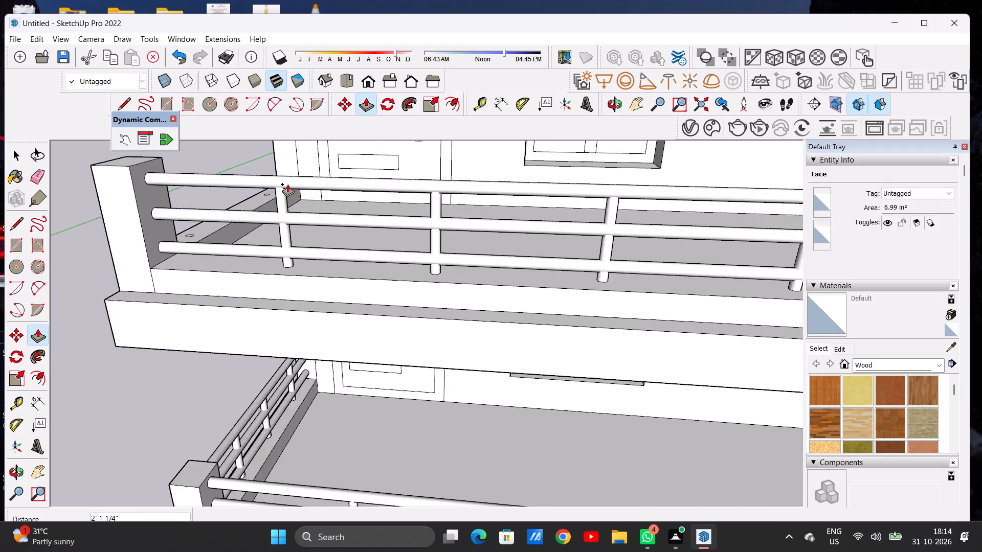
scroll(287, 184, "up", 14)
left_click(277, 177)
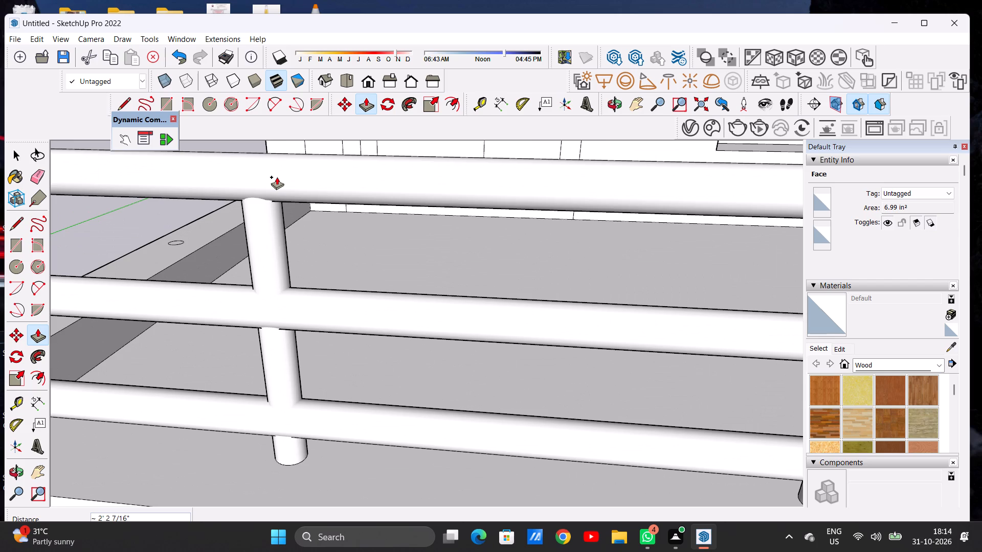
Extrude the lowest circle on the corner post's side-facing face about 10' 3/16" to the building wall as the bottom side rail.
scroll(277, 177, "down", 20)
scroll(277, 177, "down", 3)
scroll(355, 246, "down", 3)
scroll(358, 247, "up", 1)
scroll(358, 247, "down", 1)
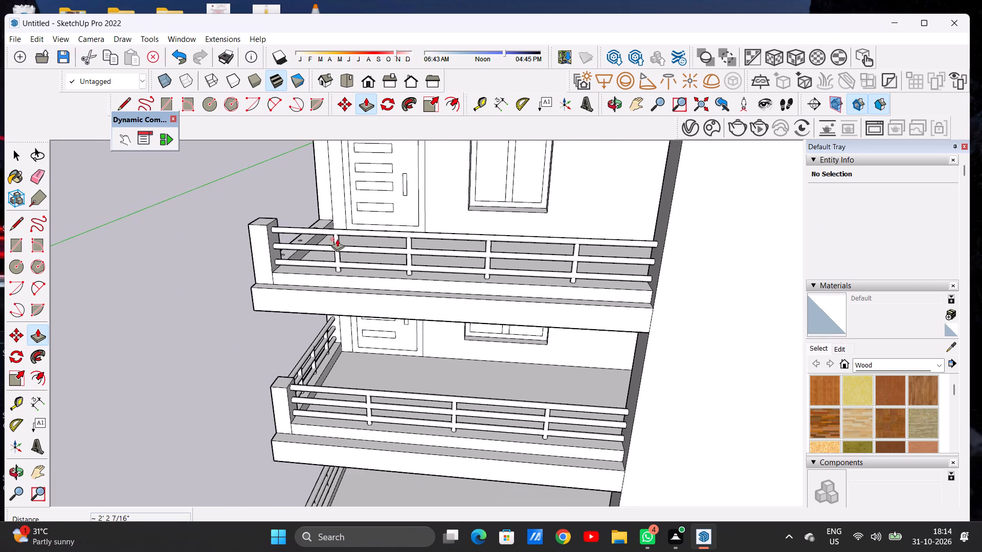
middle_click_drag(272, 237, 497, 232)
middle_click_drag(387, 254, 561, 258)
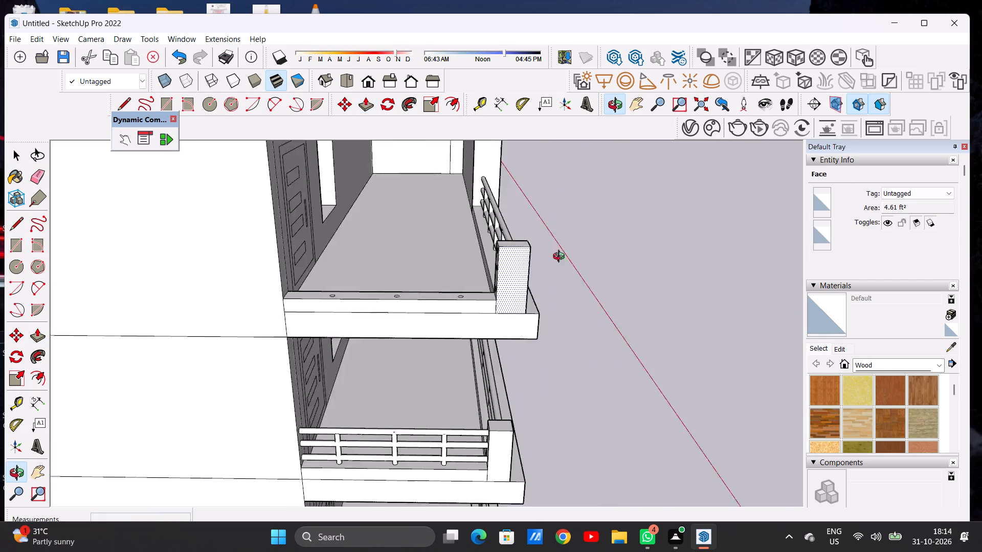
middle_click_drag(561, 258, 637, 257)
scroll(528, 274, "up", 14)
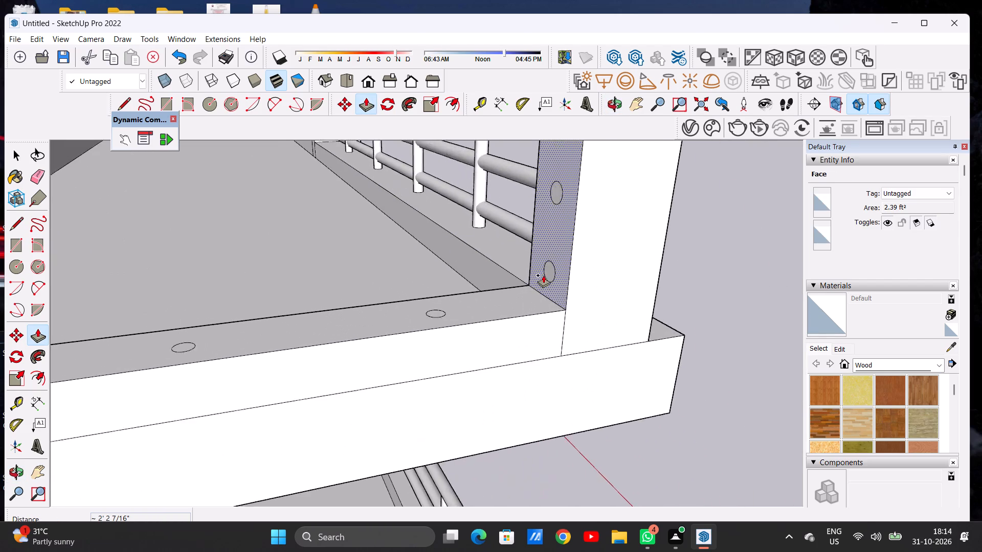
scroll(543, 275, "up", 3)
left_click(553, 265)
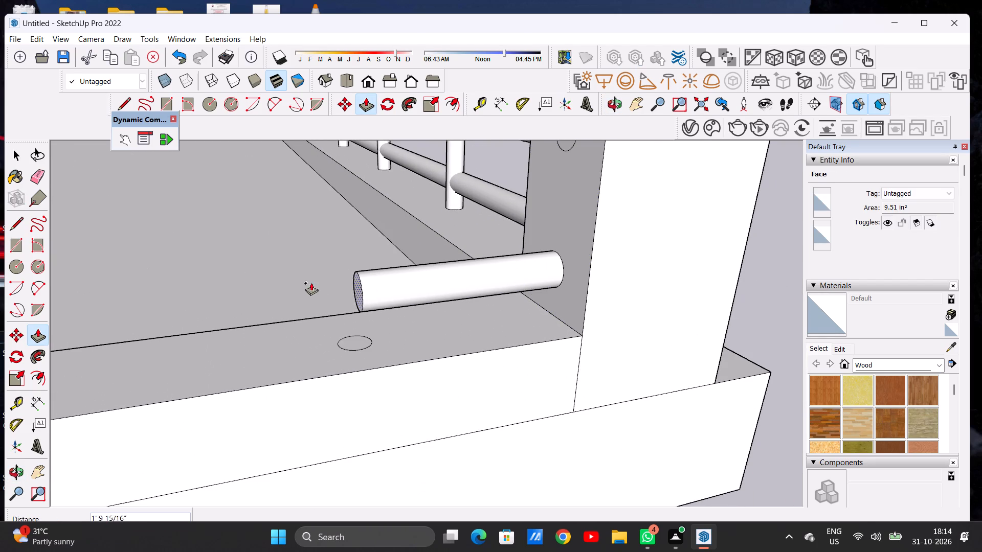
scroll(355, 278, "down", 20)
scroll(355, 278, "down", 4)
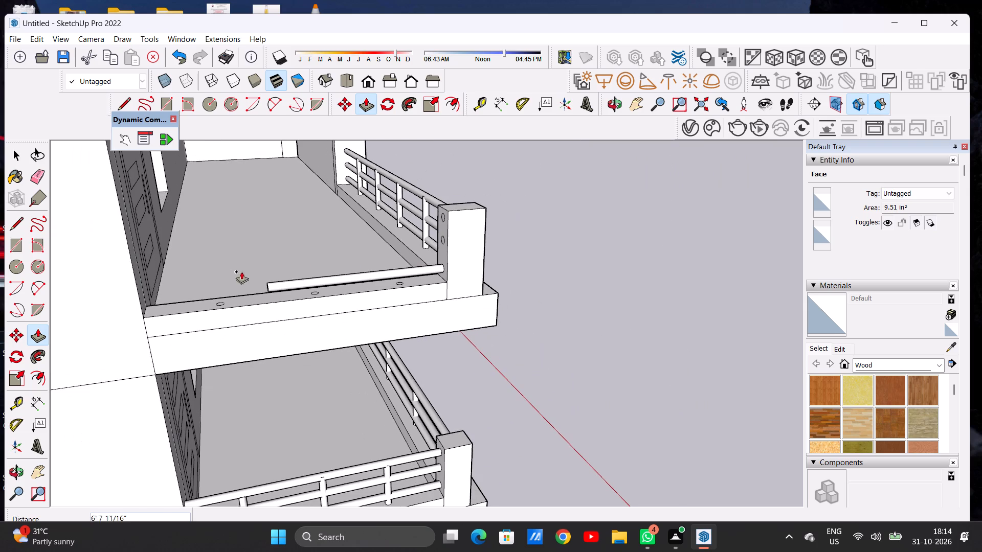
scroll(179, 289, "up", 2)
scroll(176, 290, "down", 1)
scroll(174, 290, "up", 2)
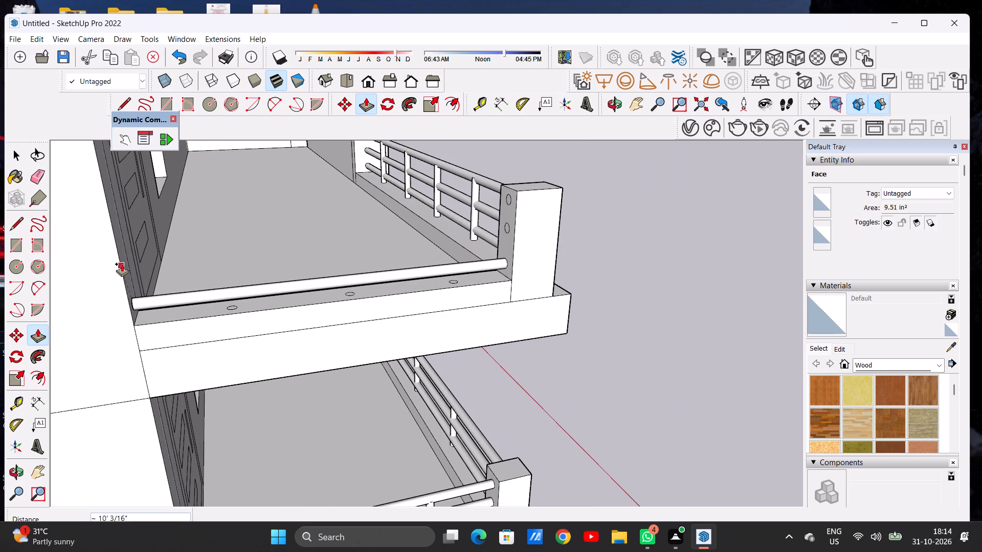
left_click(122, 264)
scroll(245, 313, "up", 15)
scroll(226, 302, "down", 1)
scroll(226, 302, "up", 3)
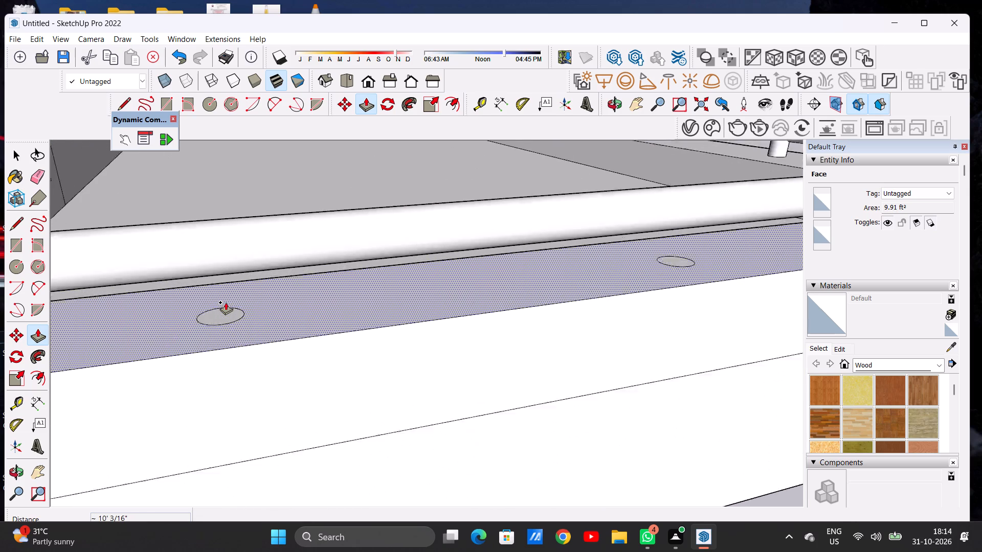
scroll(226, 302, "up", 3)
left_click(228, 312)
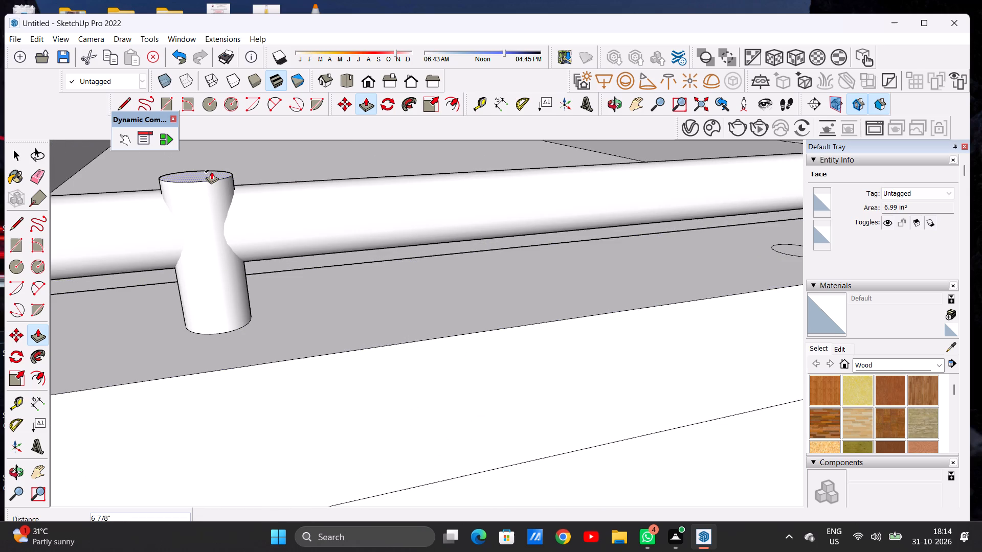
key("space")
Extrude the middle circle on the corner post about 10' 3/16" to the building wall as the middle side rail.
scroll(208, 280, "down", 16)
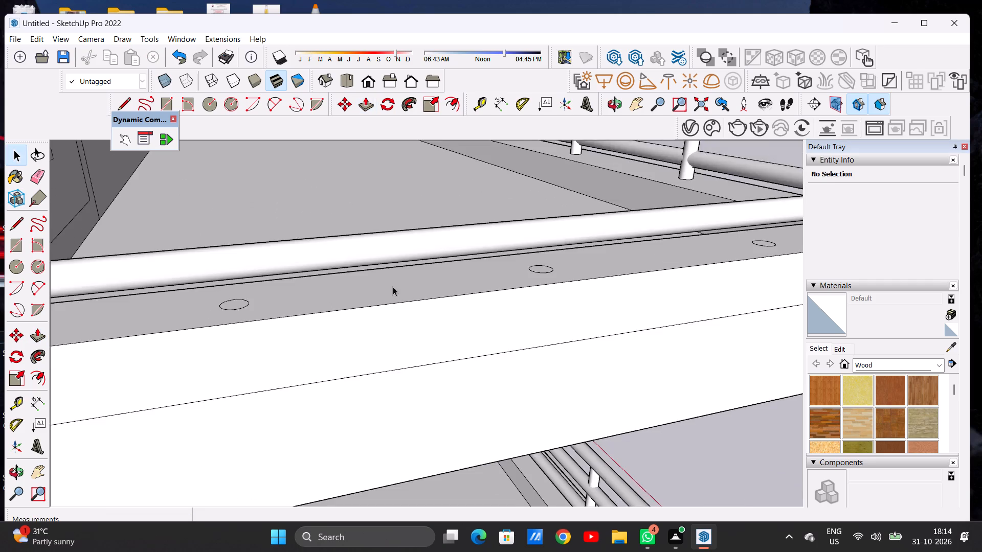
scroll(393, 287, "down", 11)
scroll(551, 256, "up", 7)
middle_click_drag(459, 264, 507, 256)
scroll(482, 284, "down", 5)
scroll(482, 290, "up", 1)
scroll(482, 290, "down", 8)
scroll(458, 262, "up", 4)
scroll(458, 262, "down", 1)
scroll(459, 262, "up", 2)
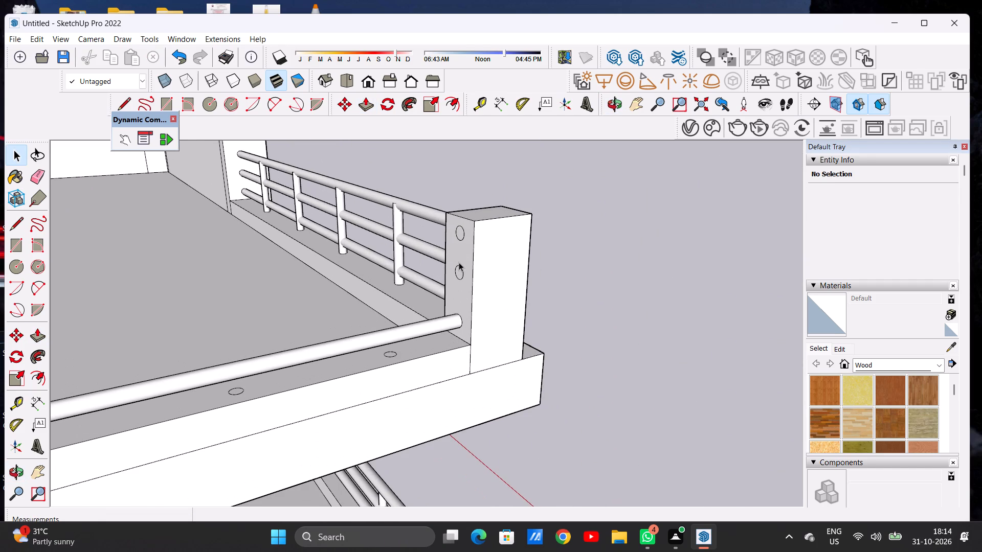
key("p")
scroll(456, 269, "up", 2)
scroll(457, 278, "down", 1)
scroll(458, 284, "up", 3)
scroll(458, 287, "down", 1)
scroll(458, 287, "up", 1)
scroll(458, 287, "down", 1)
scroll(458, 287, "up", 10)
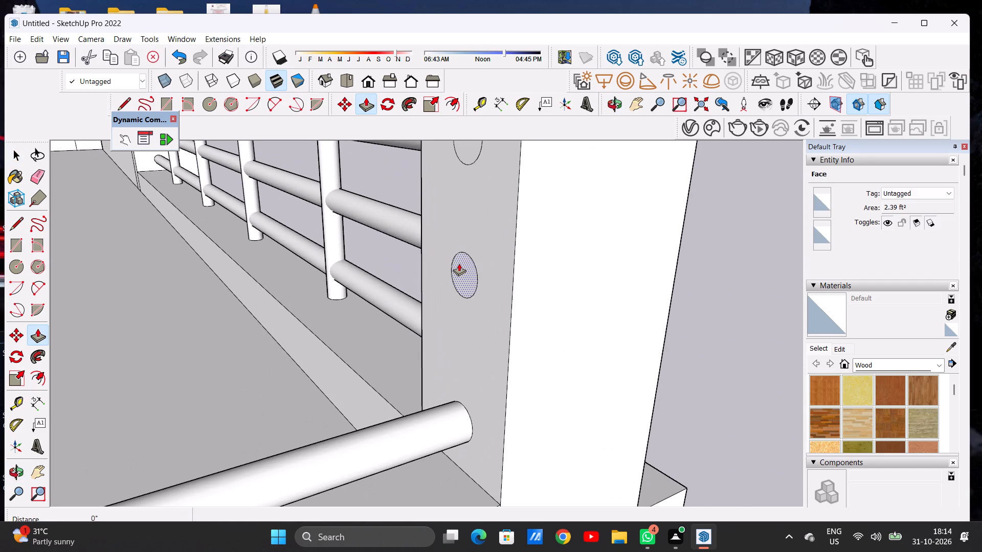
left_click(459, 263)
scroll(388, 303, "down", 12)
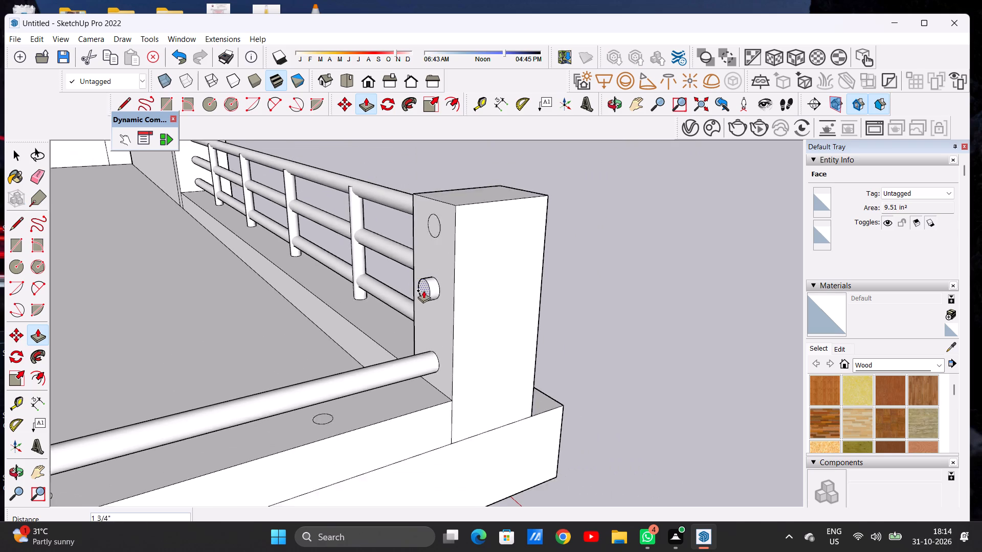
scroll(423, 290, "down", 2)
scroll(423, 290, "up", 1)
scroll(423, 290, "down", 6)
scroll(423, 291, "up", 1)
scroll(423, 291, "down", 10)
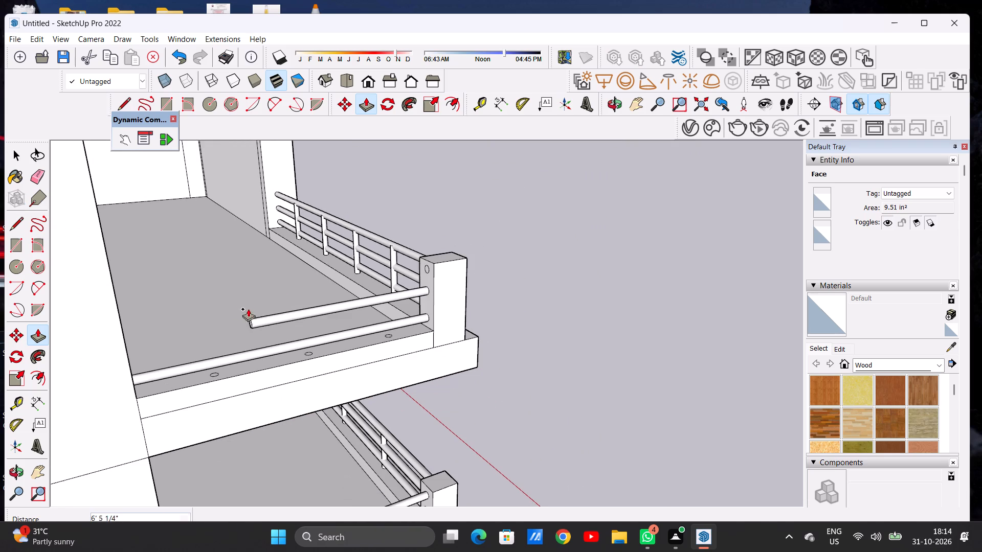
middle_click_drag(248, 309, 126, 285)
scroll(269, 290, "down", 8)
scroll(147, 270, "down", 1)
scroll(147, 270, "up", 7)
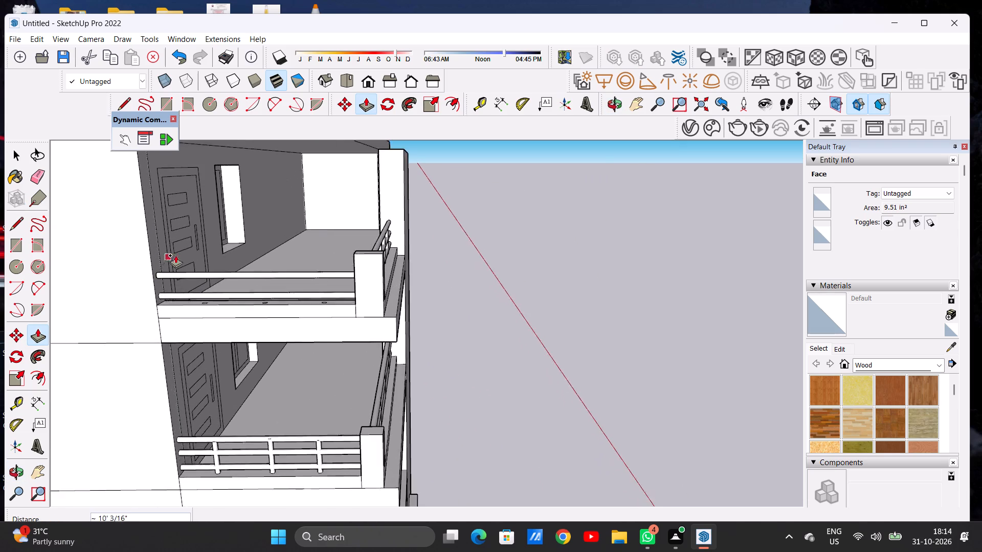
scroll(175, 255, "up", 10)
scroll(153, 271, "down", 2)
scroll(146, 274, "up", 3)
scroll(120, 268, "down", 1)
scroll(120, 268, "up", 2)
left_click(119, 255)
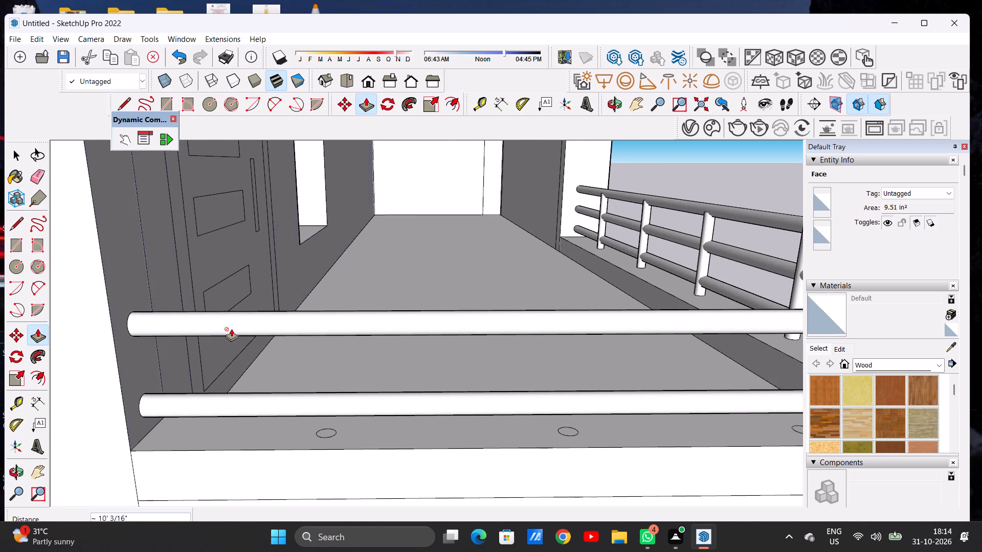
Extrude the uppermost circle on the corner post about 10' 3/16" to the building wall as the top side rail.
scroll(309, 330, "down", 6)
scroll(368, 309, "down", 5)
middle_click_drag(400, 331, 520, 345)
scroll(612, 296, "up", 4)
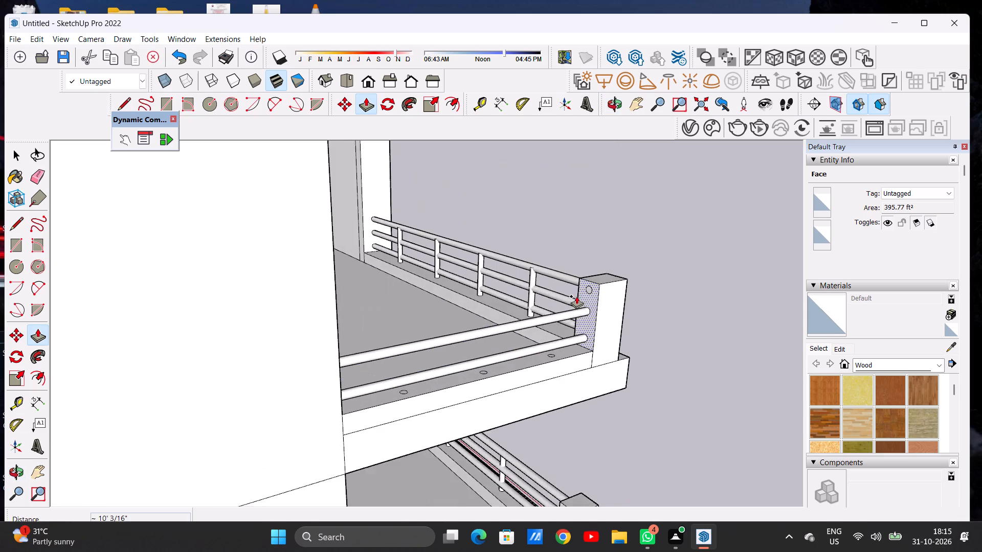
scroll(586, 286, "up", 13)
left_click(592, 288)
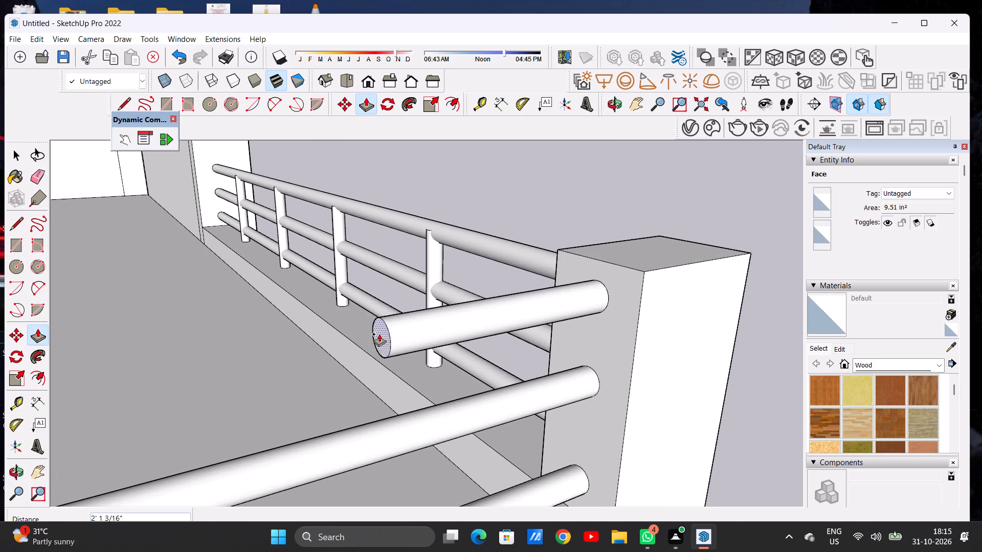
scroll(379, 334, "down", 20)
scroll(379, 334, "down", 7)
middle_click_drag(359, 318, 194, 303)
scroll(294, 284, "up", 4)
scroll(295, 285, "down", 1)
scroll(293, 287, "up", 7)
scroll(282, 293, "down", 1)
scroll(282, 293, "up", 12)
scroll(279, 295, "down", 2)
scroll(277, 294, "up", 1)
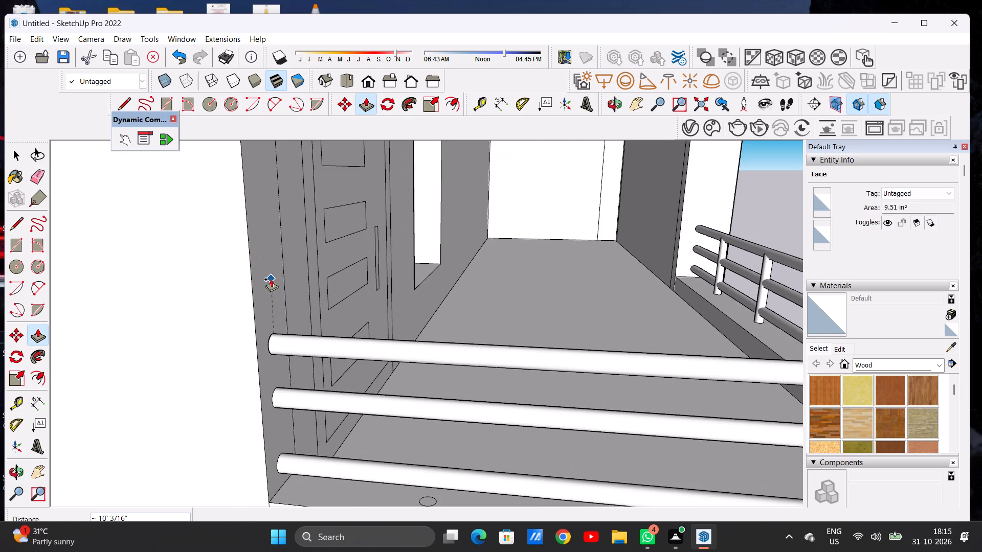
left_click(271, 279)
Extrude the side-curb circle nearest the corner post about 2' 3" up to the top side rail as a baluster.
scroll(283, 284, "down", 10)
middle_click_drag(412, 370, 420, 409)
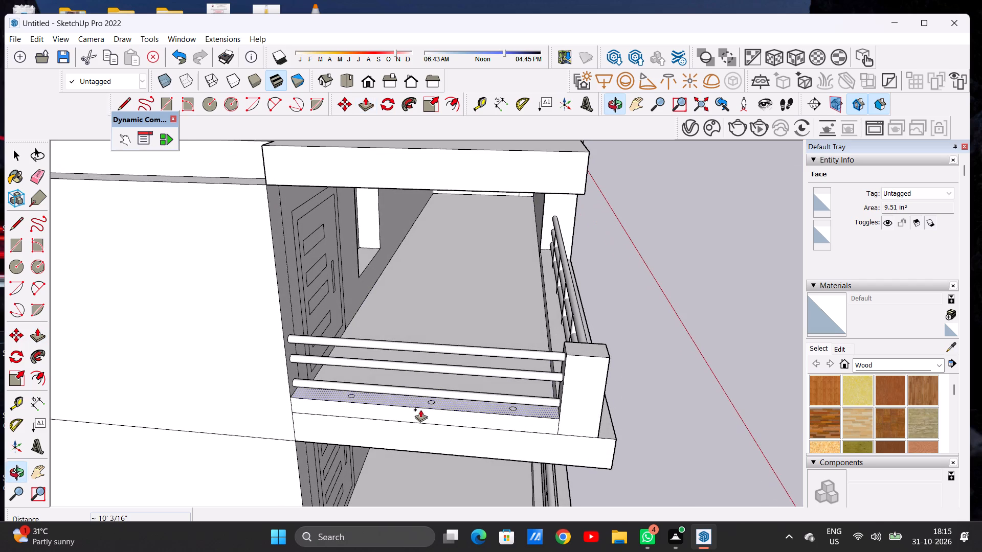
scroll(550, 418, "up", 13)
scroll(494, 398, "down", 1)
scroll(494, 398, "up", 5)
scroll(490, 399, "down", 1)
scroll(490, 399, "up", 3)
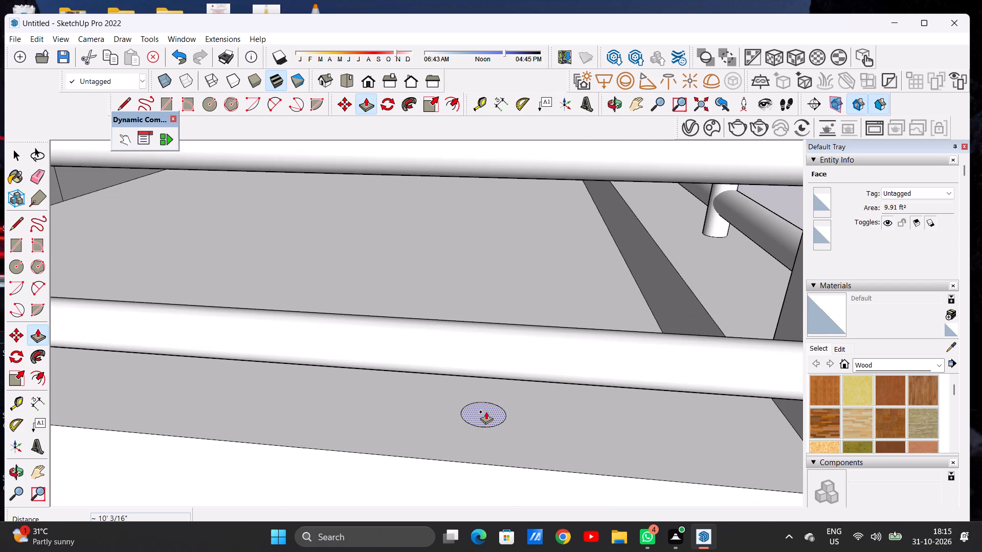
left_click(486, 411)
scroll(489, 310, "down", 16)
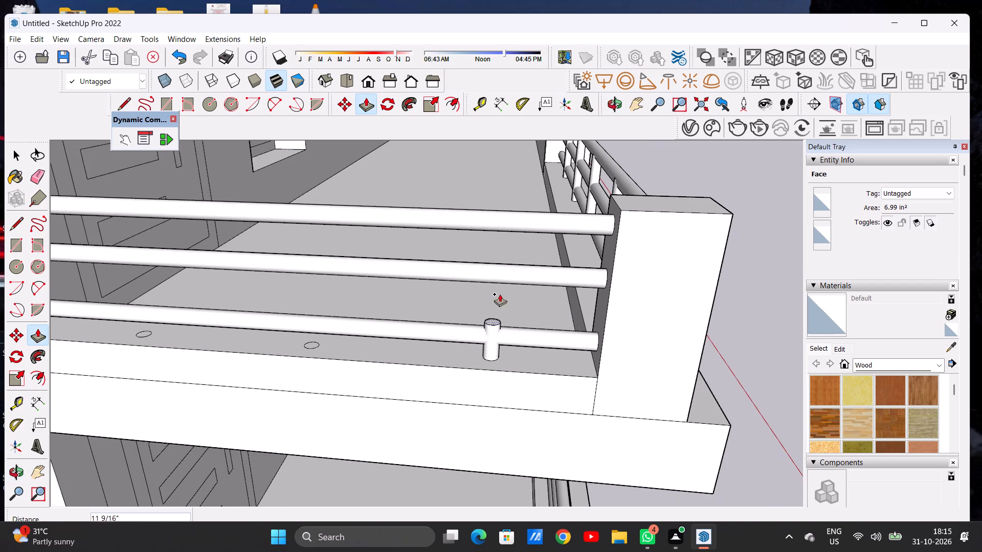
left_click(498, 221)
Extrude the middle side-curb circle about 2' 3 9/16" up to the top side rail as a baluster.
scroll(284, 344, "up", 5)
scroll(284, 344, "down", 1)
scroll(326, 347, "up", 3)
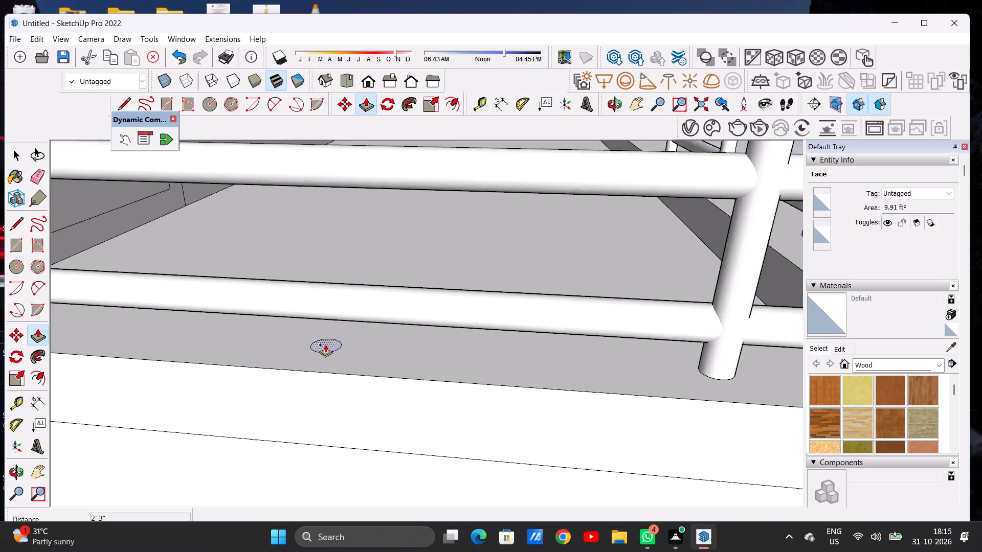
left_click(325, 344)
scroll(340, 269, "down", 11)
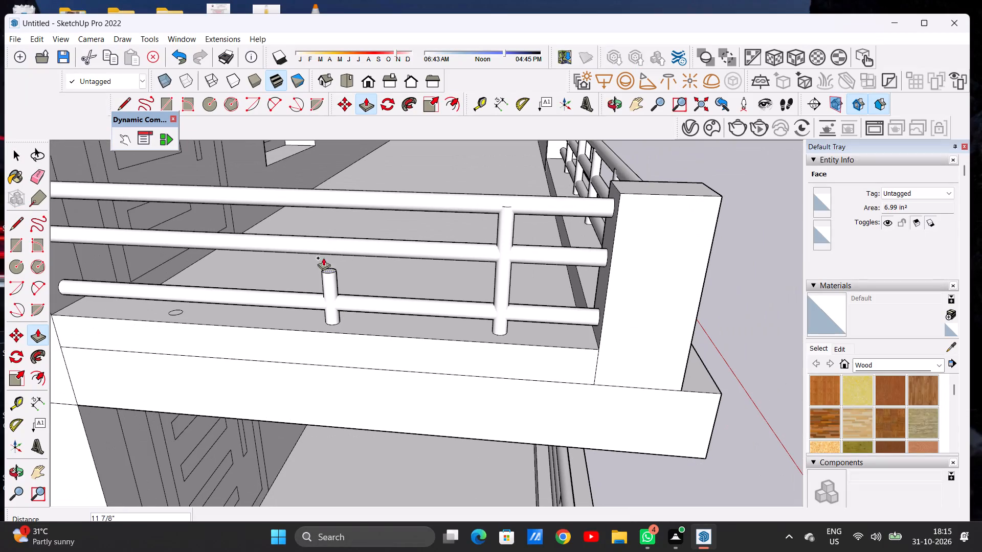
left_click(325, 196)
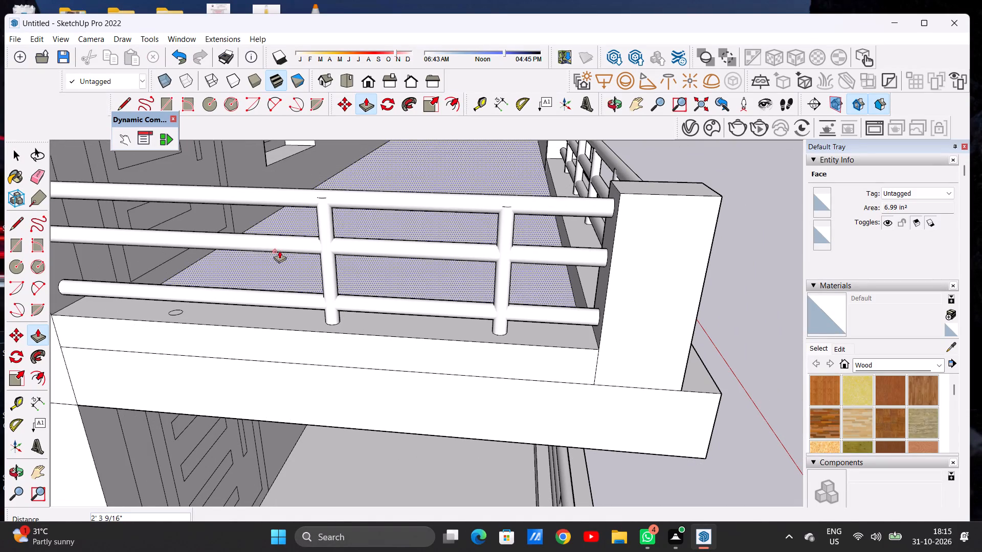
Extrude the side-curb circle nearest the building wall up to the top side rail as the last side baluster.
scroll(177, 306, "up", 2)
scroll(177, 306, "down", 1)
scroll(177, 306, "up", 5)
left_click(172, 314)
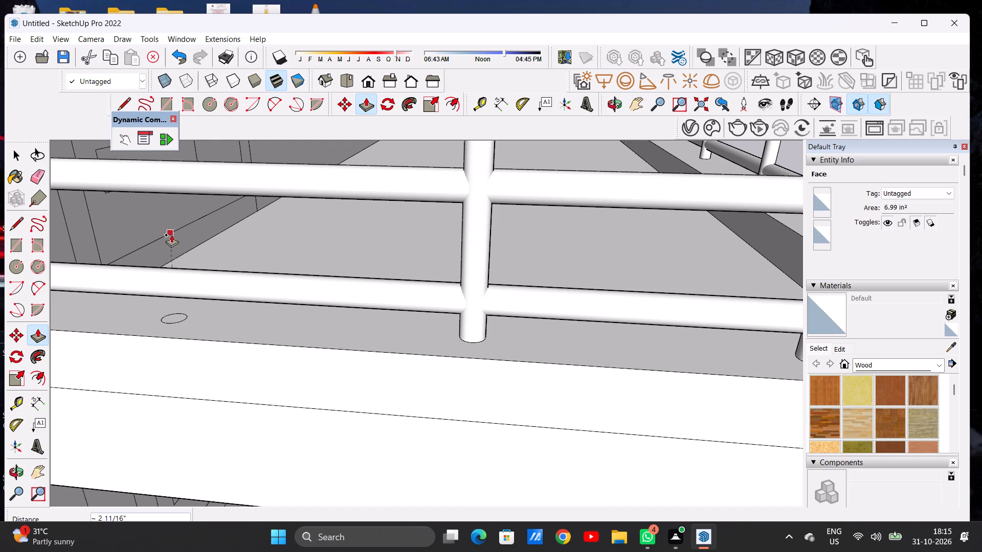
scroll(171, 234, "down", 2)
scroll(171, 234, "up", 1)
scroll(171, 234, "down", 16)
scroll(168, 206, "up", 4)
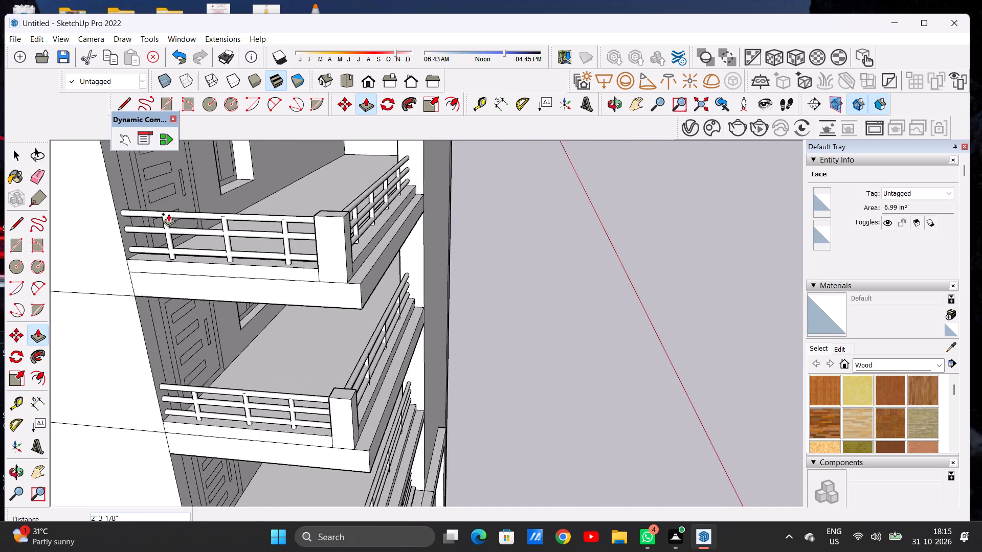
scroll(168, 214, "up", 11)
scroll(167, 216, "down", 1)
scroll(167, 216, "up", 4)
scroll(156, 226, "down", 1)
scroll(156, 228, "up", 3)
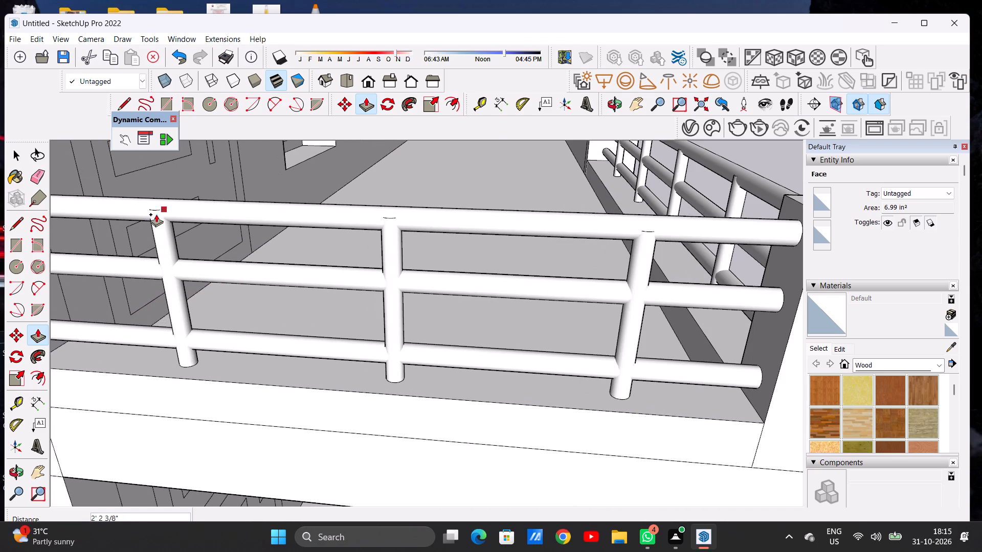
left_click(160, 211)
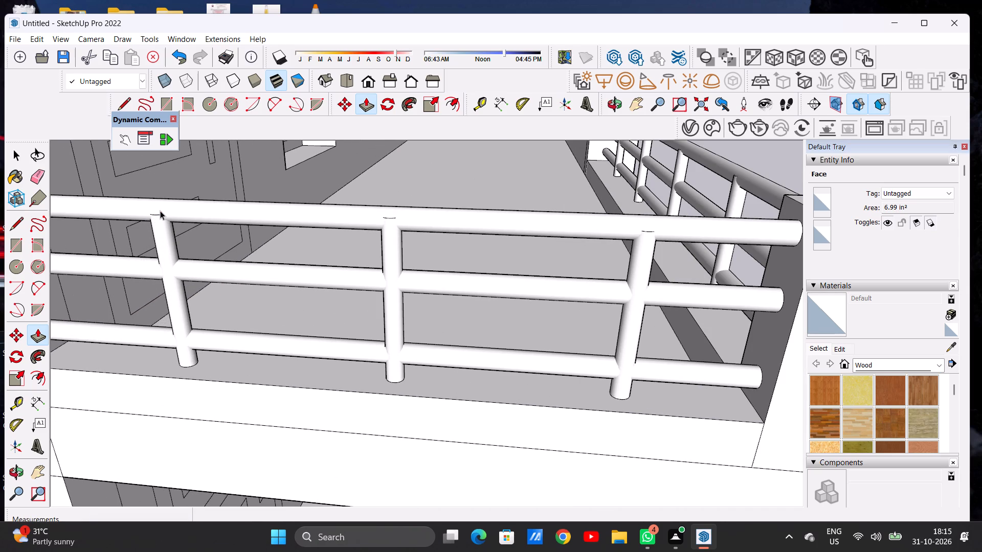
key("space")
Switch to the standard front view and review the whole building's facade with its stacked balconies.
left_click(373, 88)
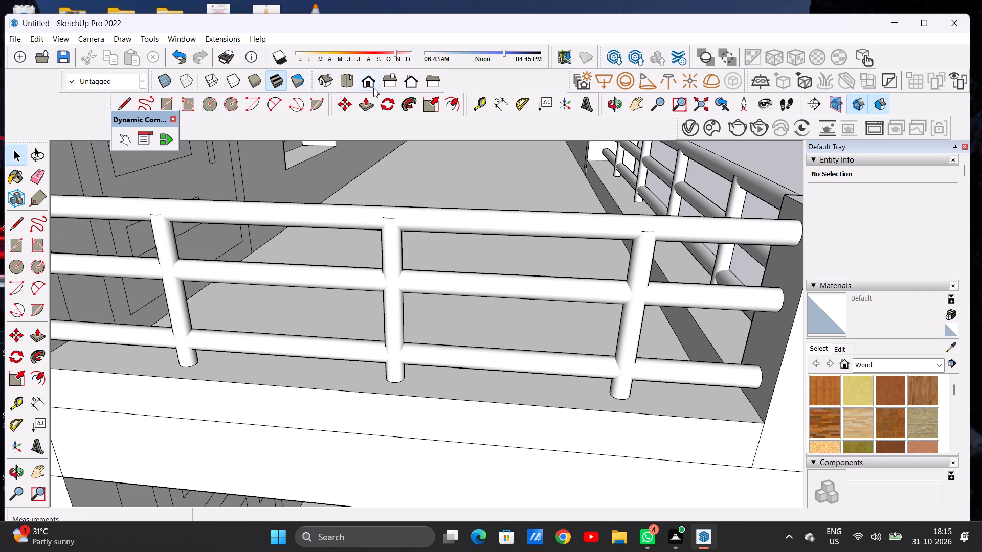
scroll(396, 281, "down", 13)
middle_click_drag(409, 274, 405, 319)
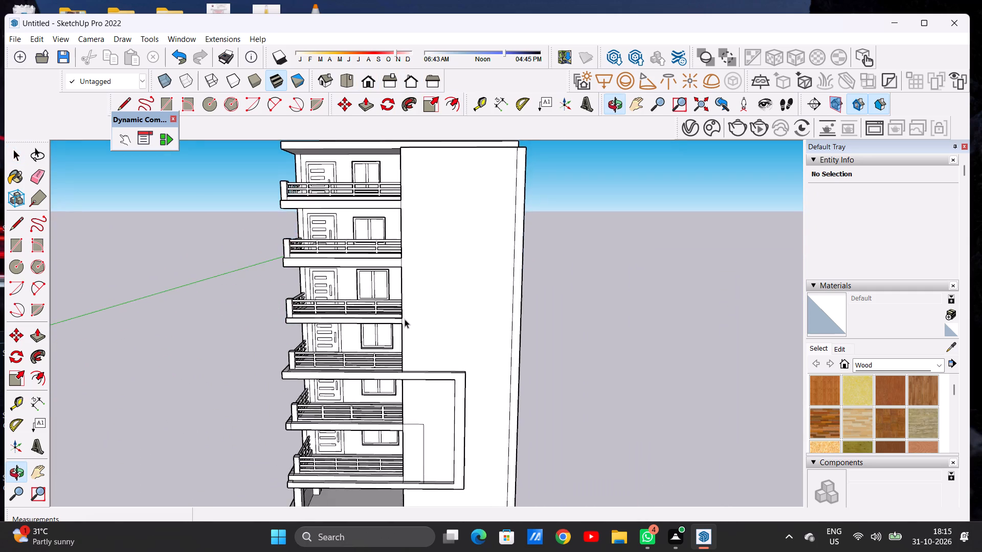
Split the roof slab's front edge at the blank wall's corner and extend the balcony-side part forward to the wall's front face.
scroll(408, 319, "down", 10)
middle_click_drag(402, 319, 400, 310)
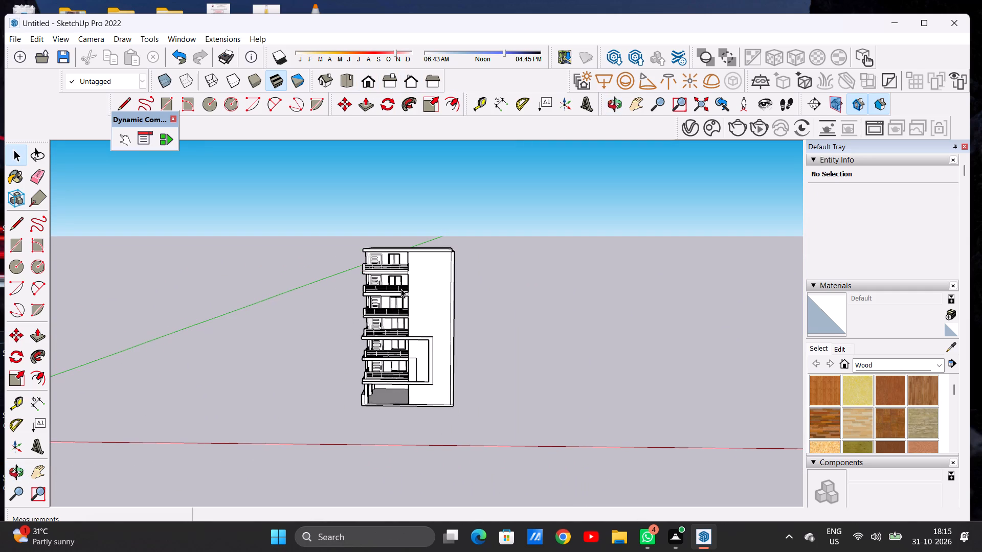
scroll(424, 267, "up", 14)
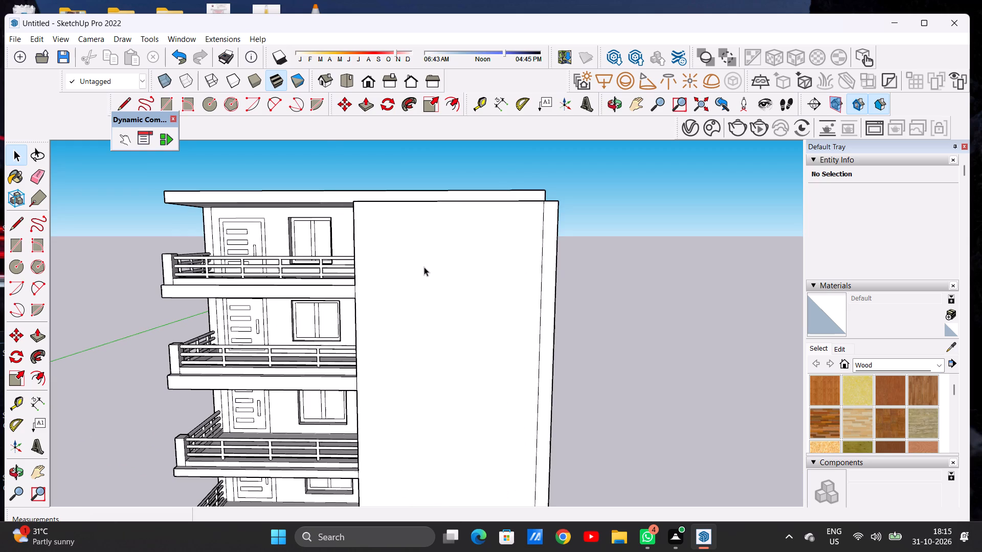
scroll(434, 249, "down", 3)
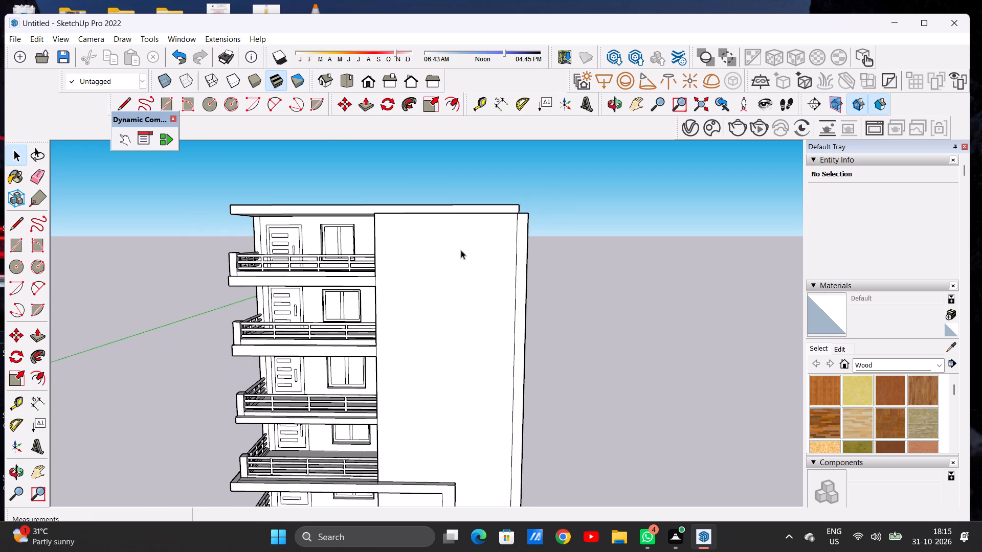
middle_click_drag(429, 231, 386, 326)
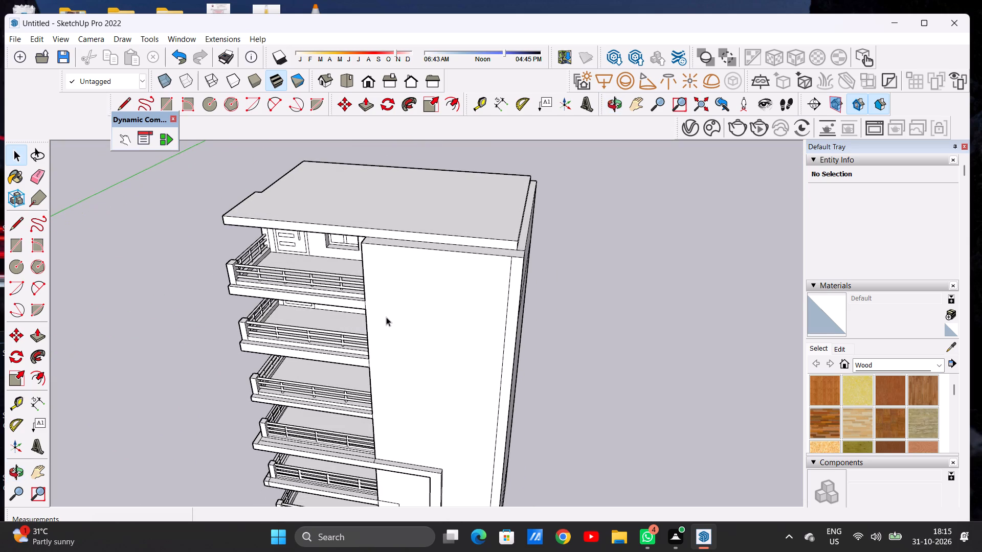
key("l")
scroll(360, 239, "up", 12)
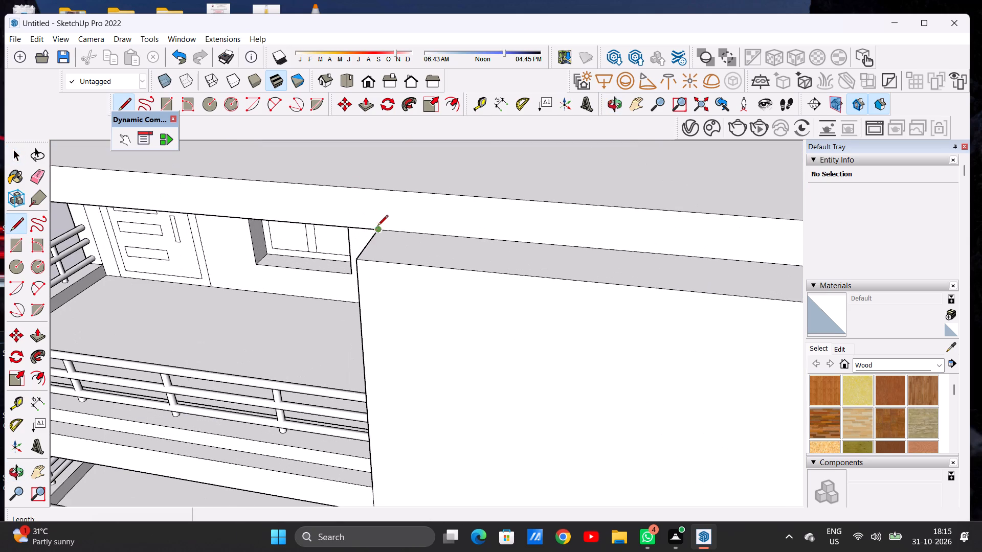
left_click(381, 229)
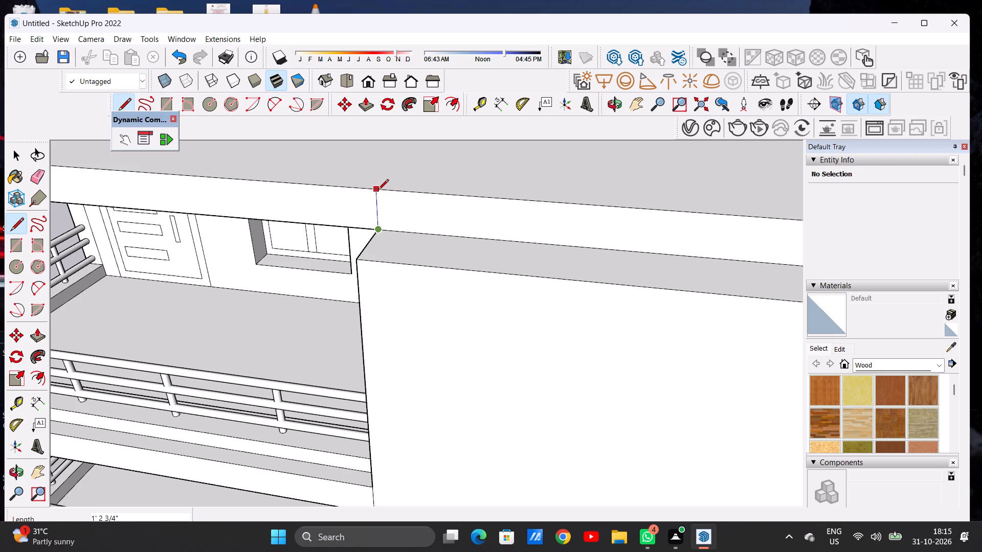
left_click(378, 191)
key("p")
left_click(367, 205)
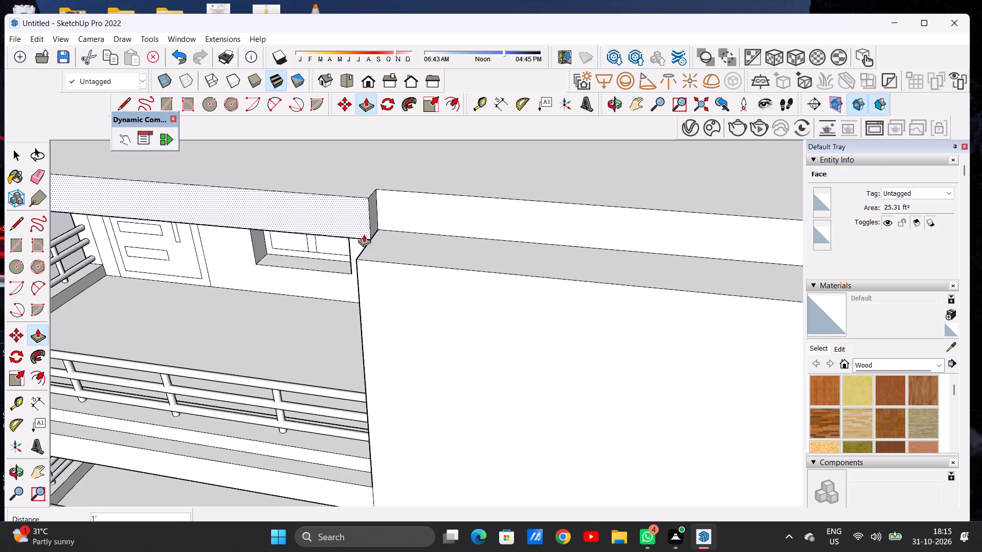
left_click(355, 262)
key("space")
scroll(387, 282, "down", 3)
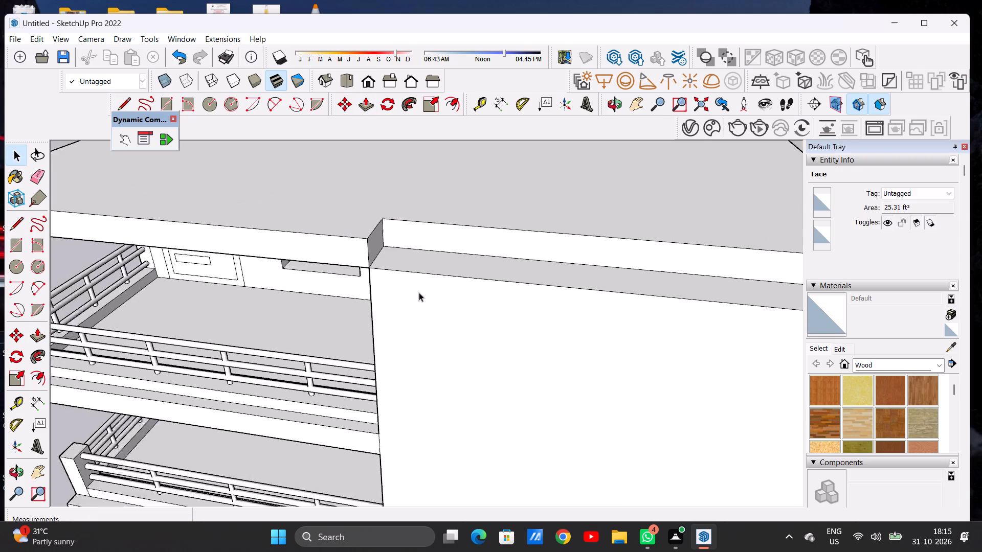
Raise the top face of the blank front wall 1' 2 3/4" to the level of the roof slab's top.
scroll(419, 292, "down", 17)
middle_click_drag(485, 295, 511, 235)
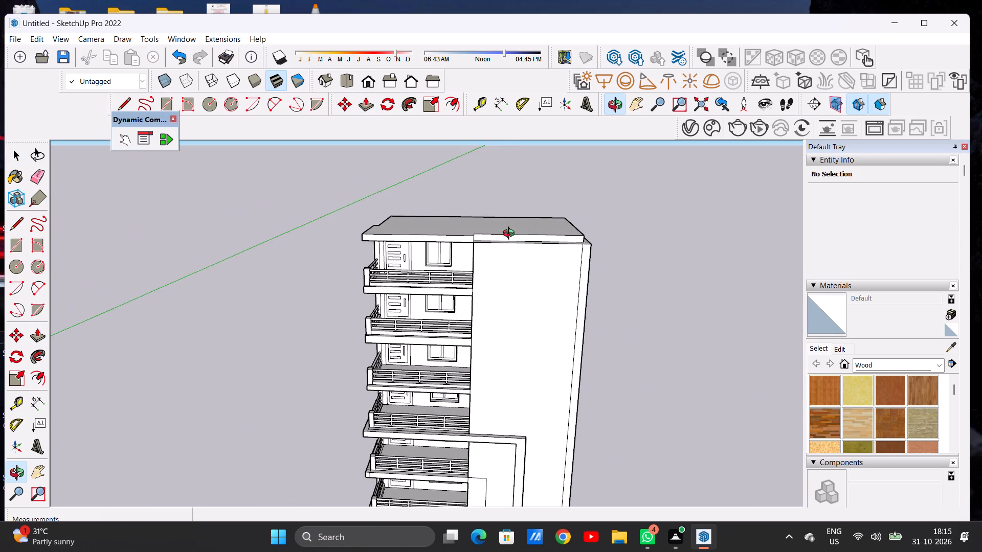
middle_click_drag(511, 235, 507, 235)
scroll(573, 239, "up", 3)
middle_click_drag(587, 243, 557, 307)
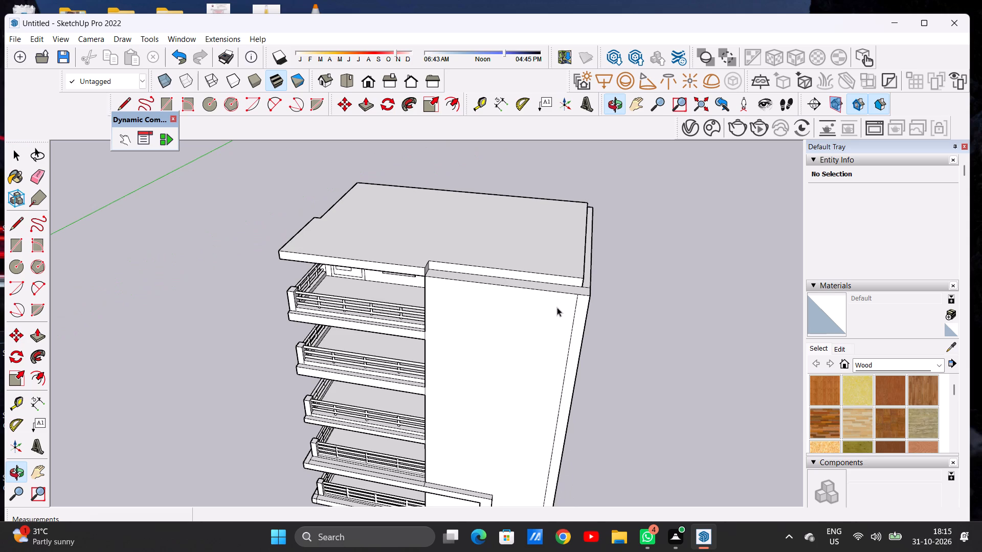
key("p")
scroll(567, 286, "up", 7)
scroll(567, 286, "down", 1)
scroll(567, 286, "up", 1)
left_click(567, 286)
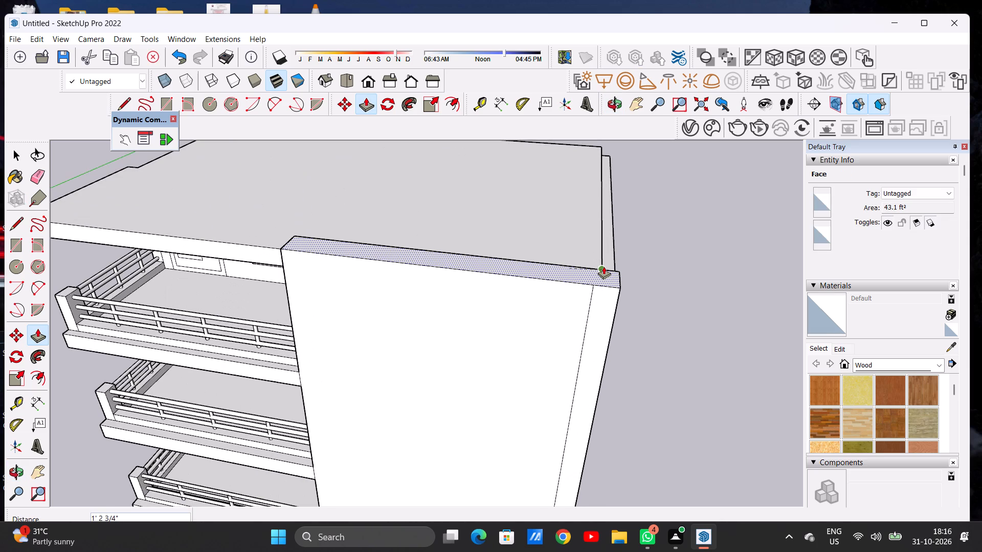
left_click(604, 266)
key("space")
scroll(515, 309, "down", 13)
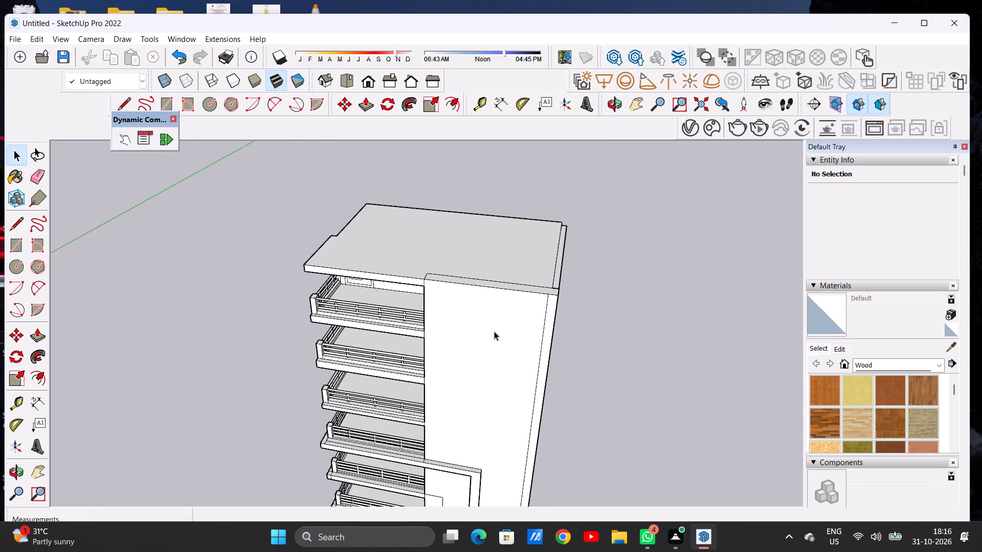
Examine the building's front and side facades with the reworked roof edge, from a distance and close up.
middle_click_drag(498, 325, 537, 244)
scroll(475, 295, "up", 3)
scroll(475, 295, "down", 6)
scroll(475, 295, "up", 1)
scroll(468, 290, "down", 9)
middle_click_drag(453, 324, 472, 315)
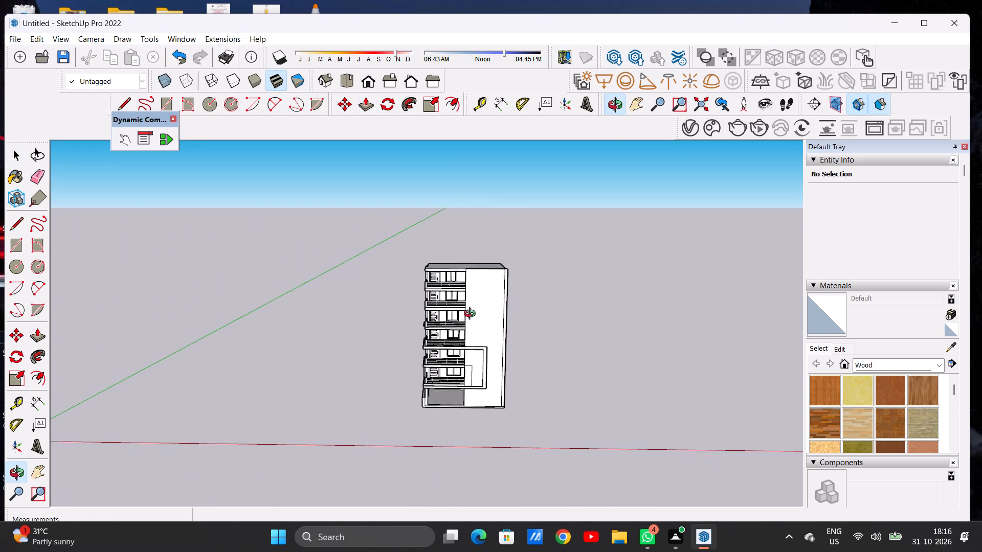
middle_click_drag(472, 315, 561, 297)
middle_click_drag(388, 314, 425, 303)
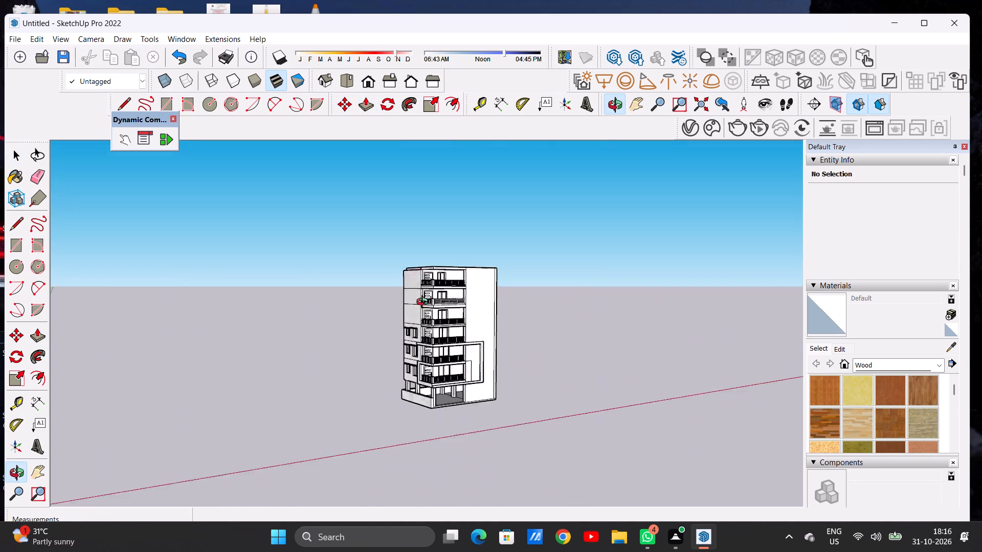
middle_click_drag(425, 303, 307, 314)
scroll(475, 301, "up", 9)
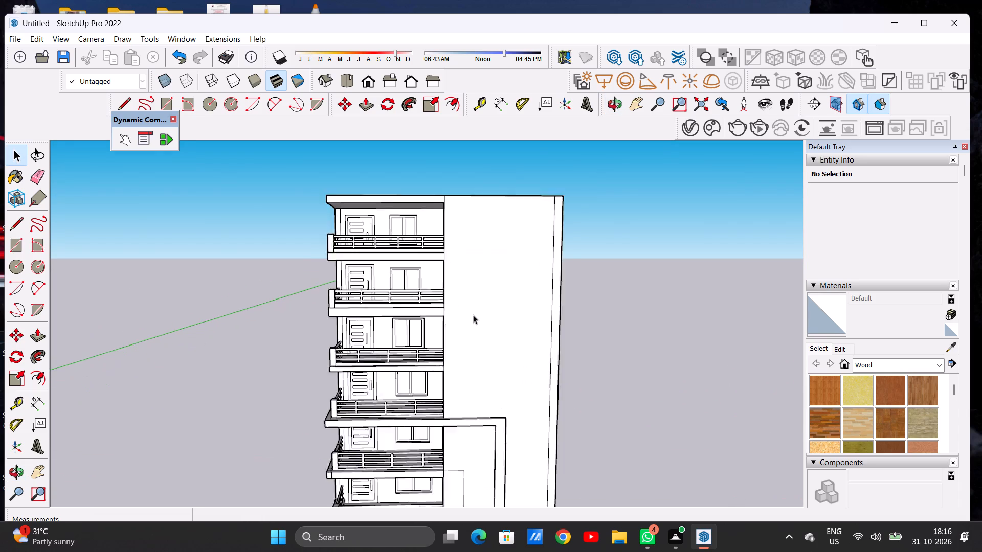
scroll(473, 315, "up", 2)
scroll(449, 328, "down", 6)
middle_click(461, 351)
scroll(457, 348, "up", 4)
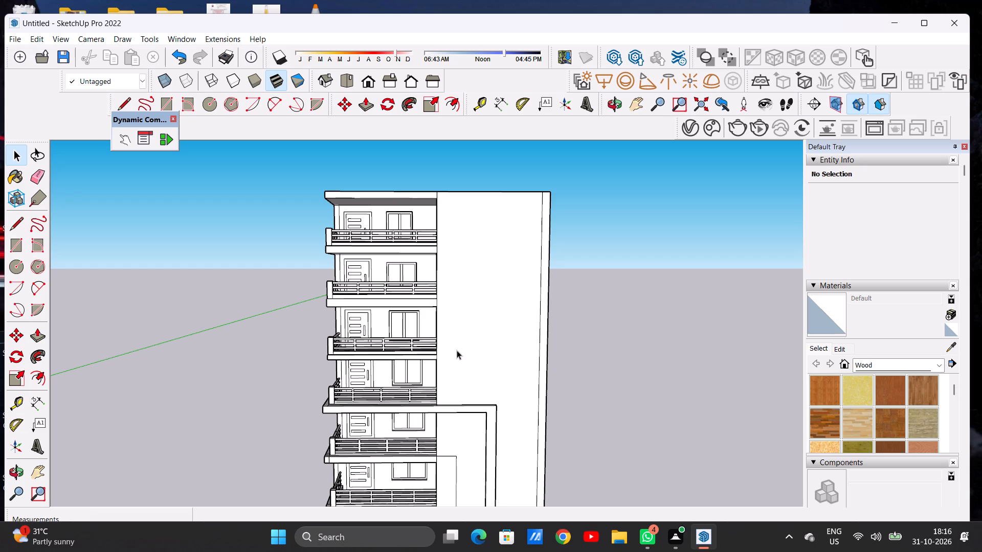
Draw the outer frame outline on the blank wall: about 11' 3" across from the second-highest balcony slab's underside, and 21' 2 3/4" up to the roof.
scroll(451, 211, "down", 3)
middle_click_drag(452, 266, 451, 312)
scroll(444, 302, "up", 5)
scroll(444, 302, "down", 1)
scroll(444, 302, "up", 4)
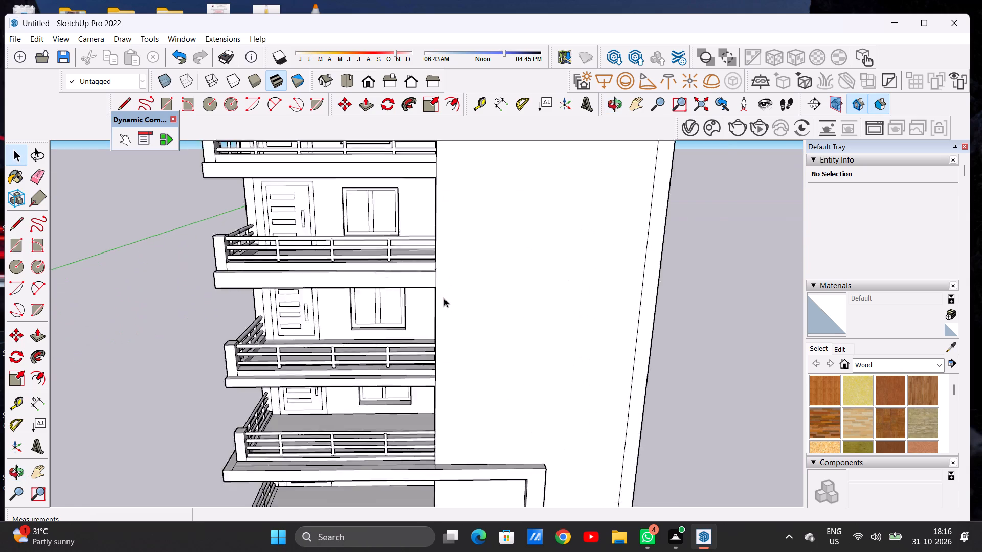
scroll(444, 298, "up", 10)
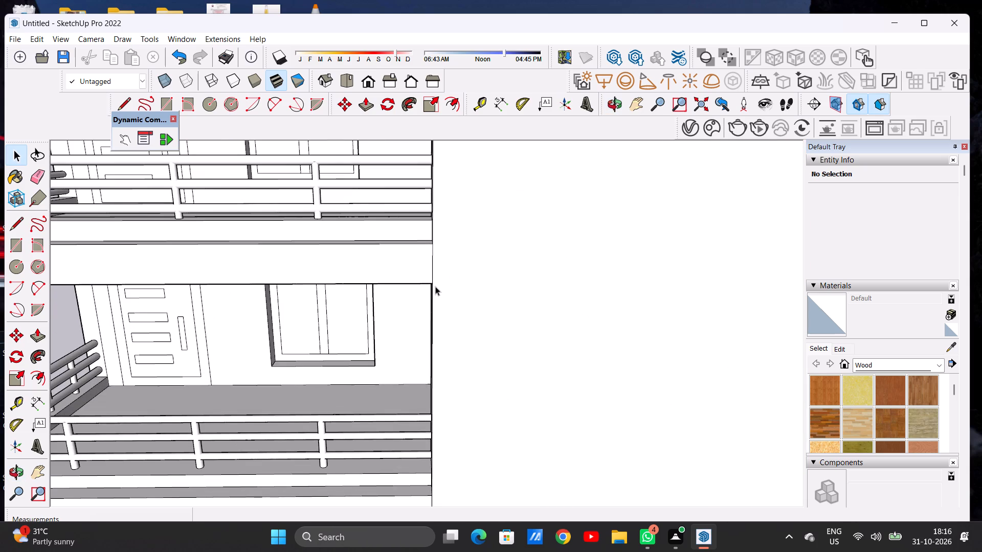
key("l")
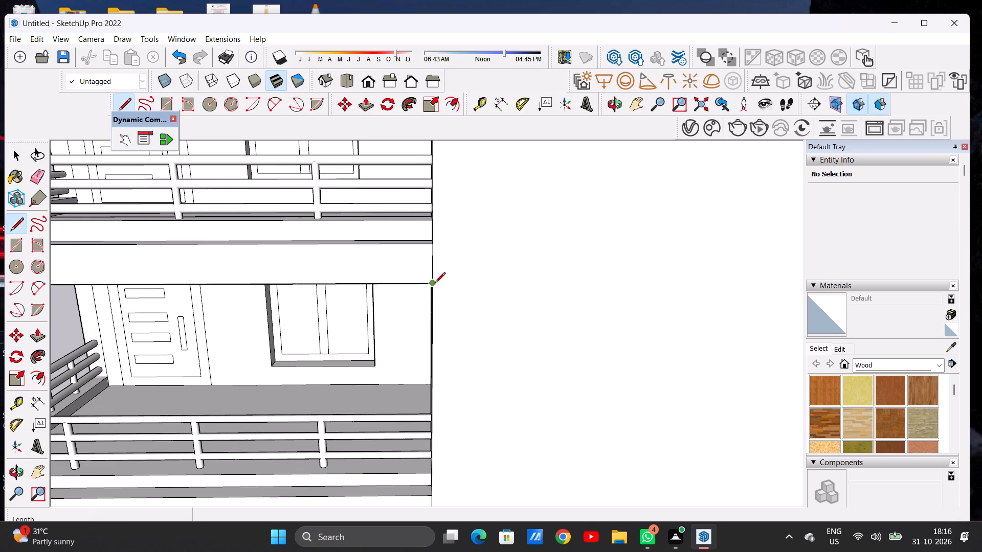
left_click(435, 284)
scroll(461, 292, "down", 16)
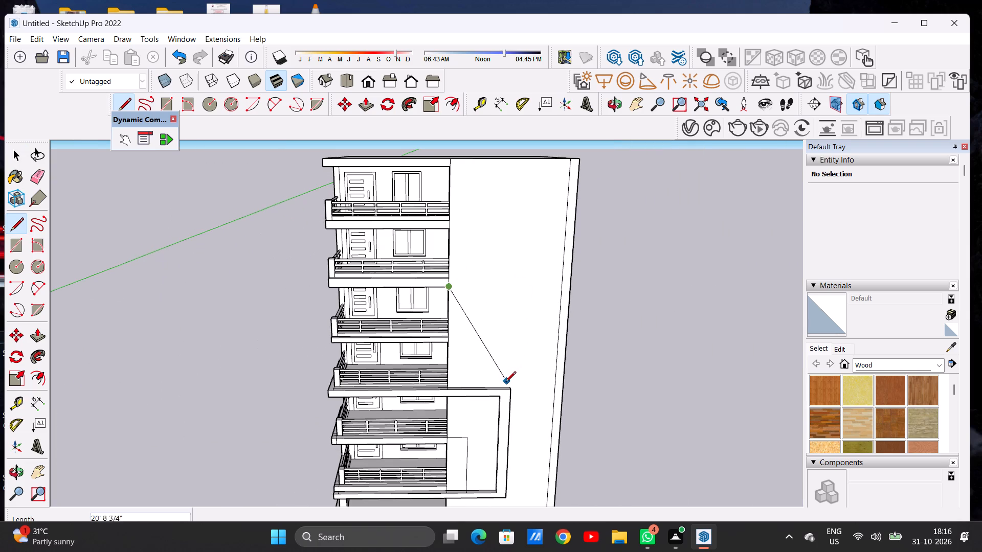
left_click(517, 287)
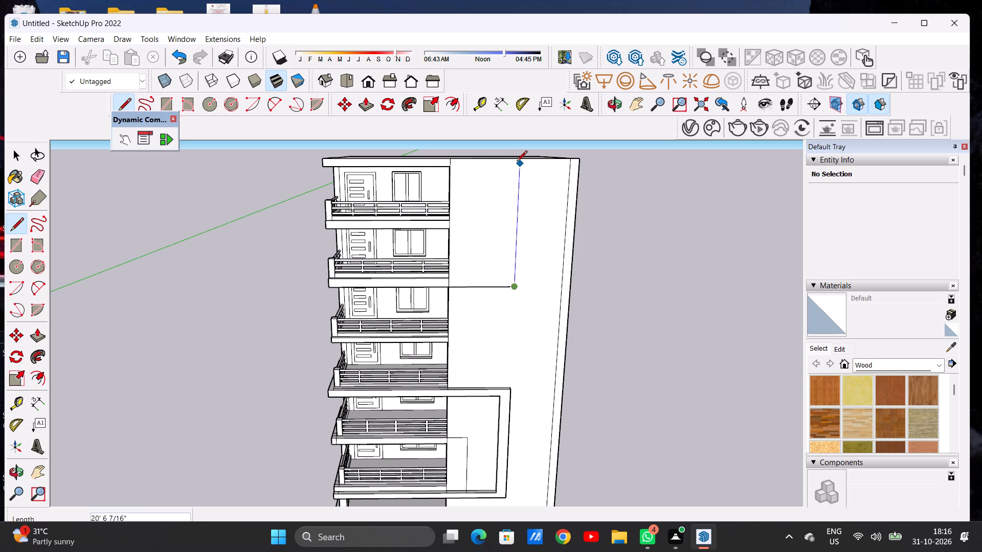
left_click(518, 162)
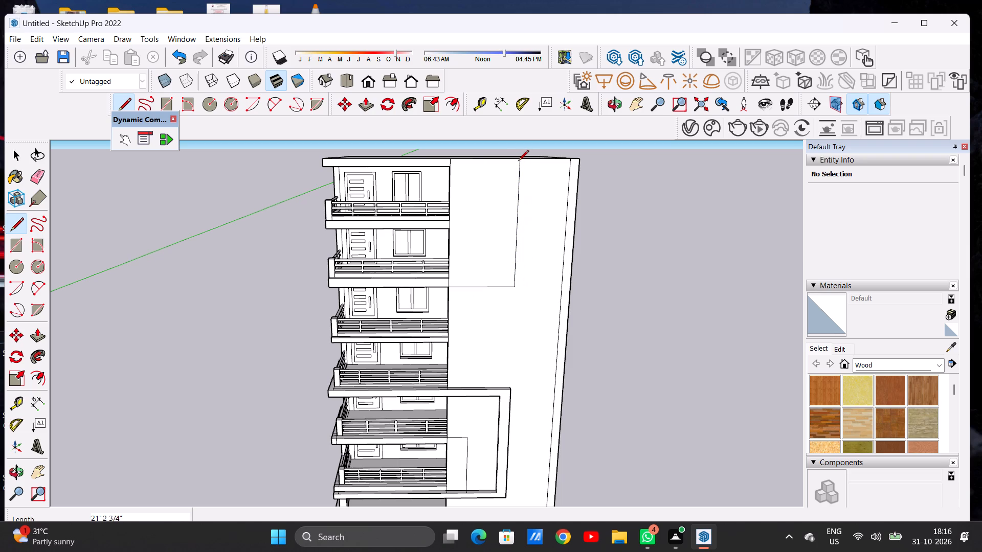
Draw the inner frame outline from the roof slab's underside, about 18' 6" down and about 9' 5" back to the second-highest balcony slab's top.
left_click(449, 165)
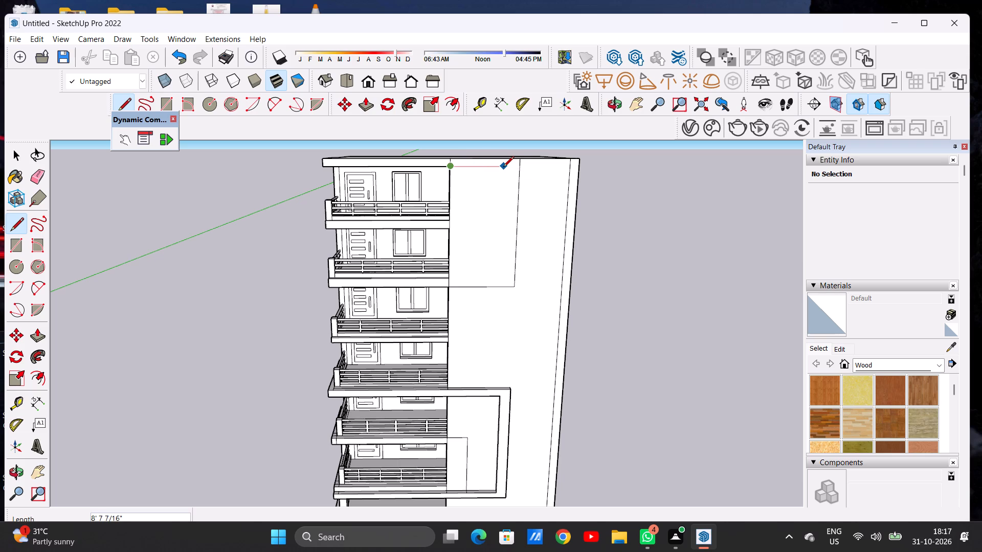
left_click(503, 168)
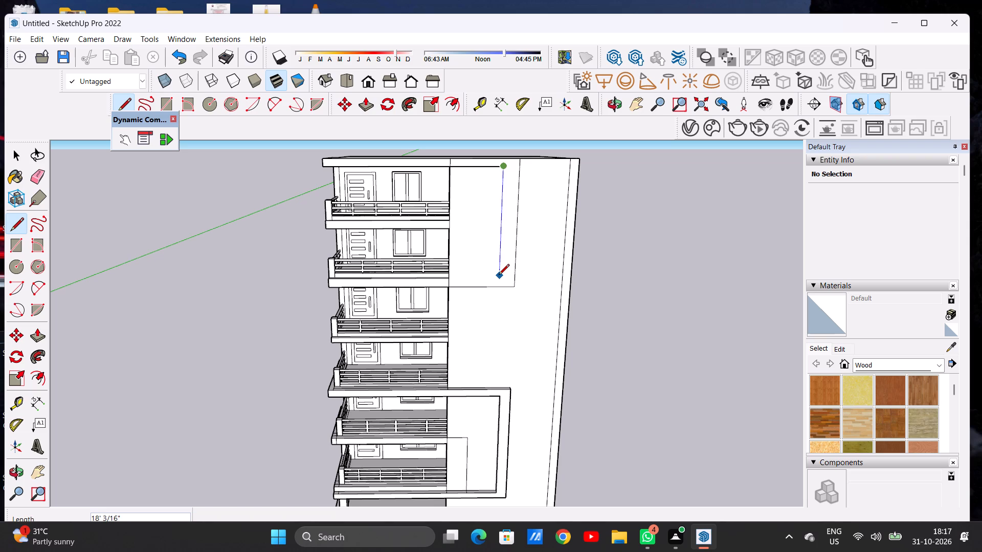
key("space")
type("L")
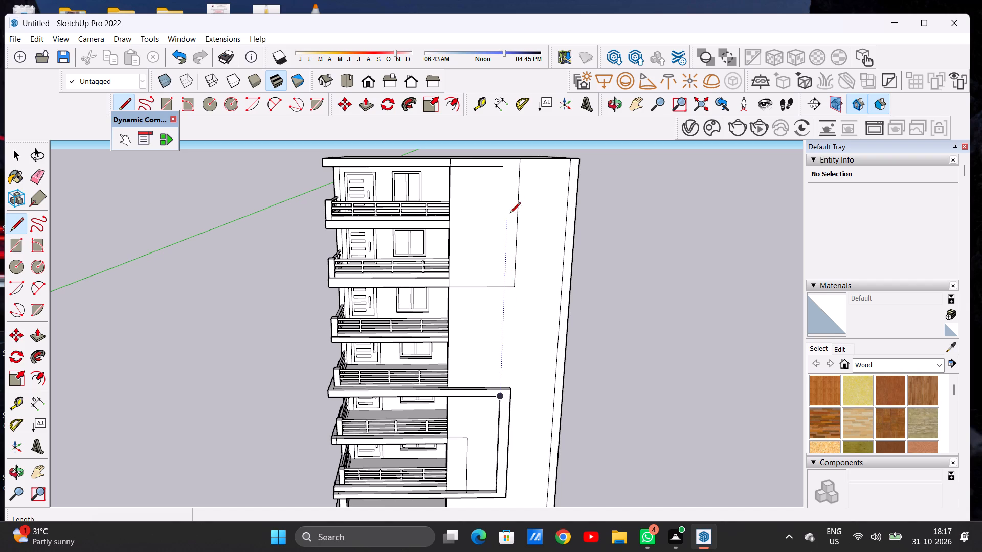
scroll(511, 167, "up", 5)
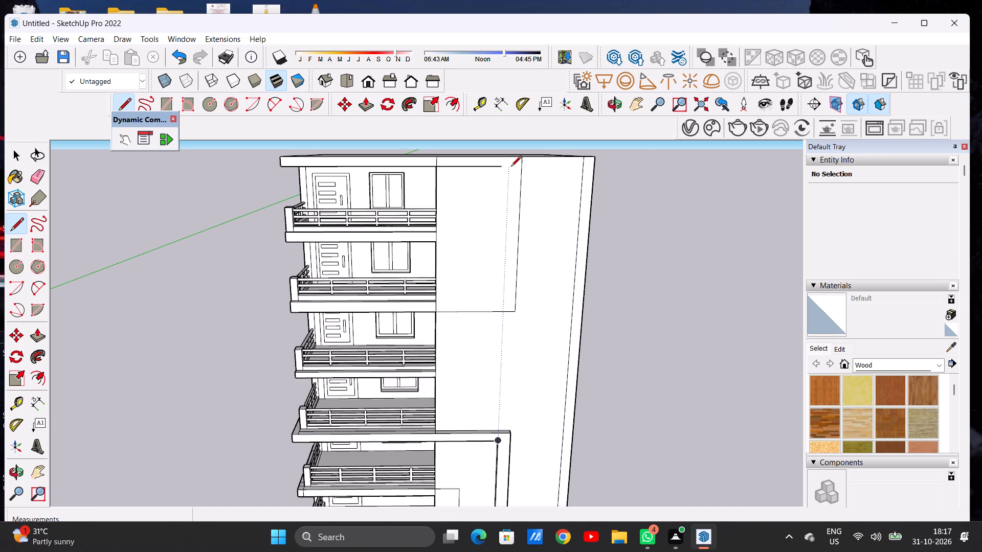
scroll(511, 167, "up", 2)
left_click(497, 165)
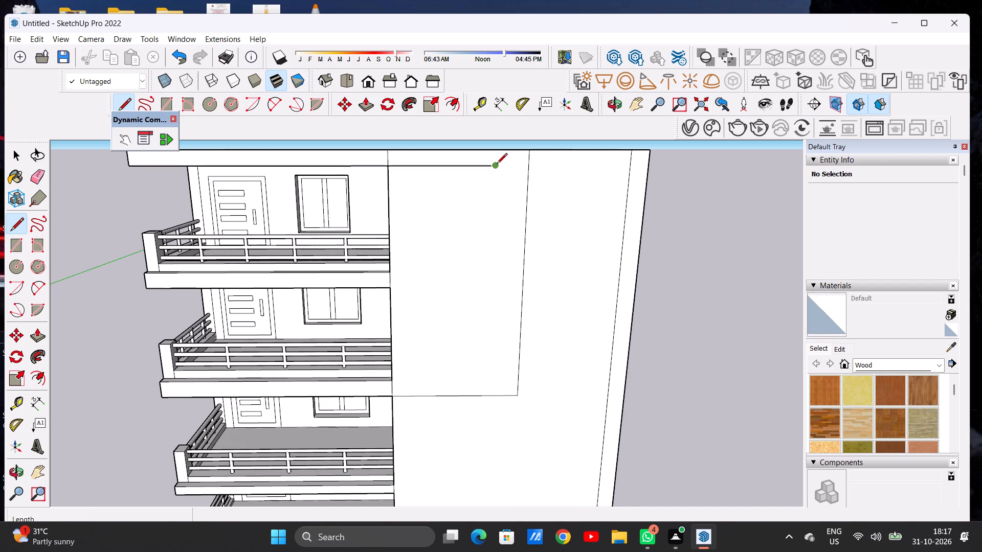
left_click(507, 165)
scroll(506, 230, "down", 5)
scroll(497, 326, "up", 4)
scroll(497, 326, "down", 1)
scroll(497, 326, "up", 2)
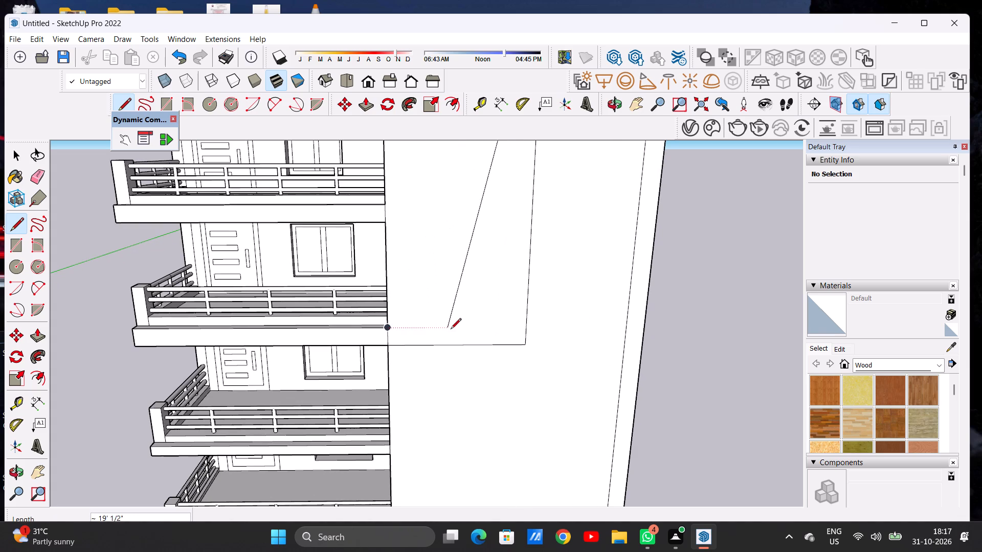
left_click(508, 327)
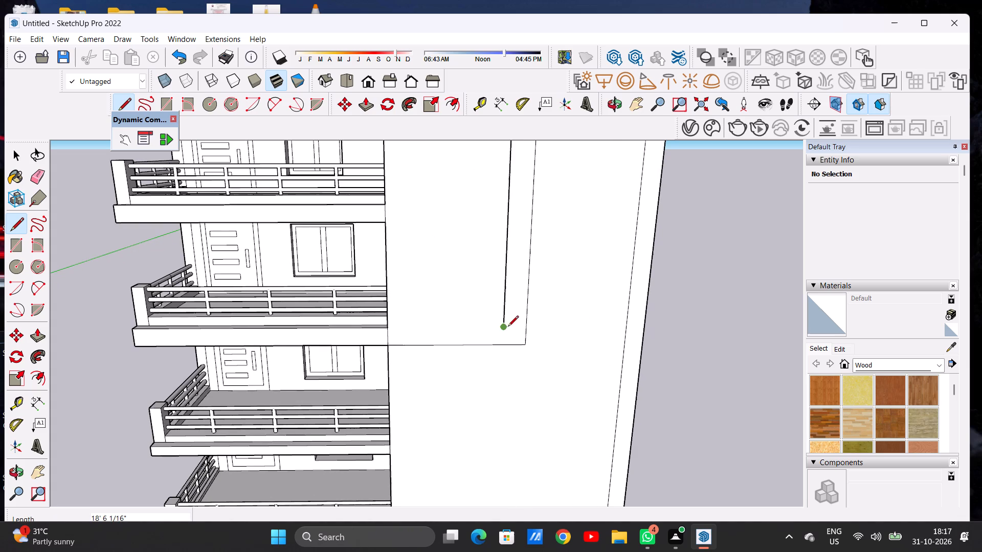
left_click(392, 326)
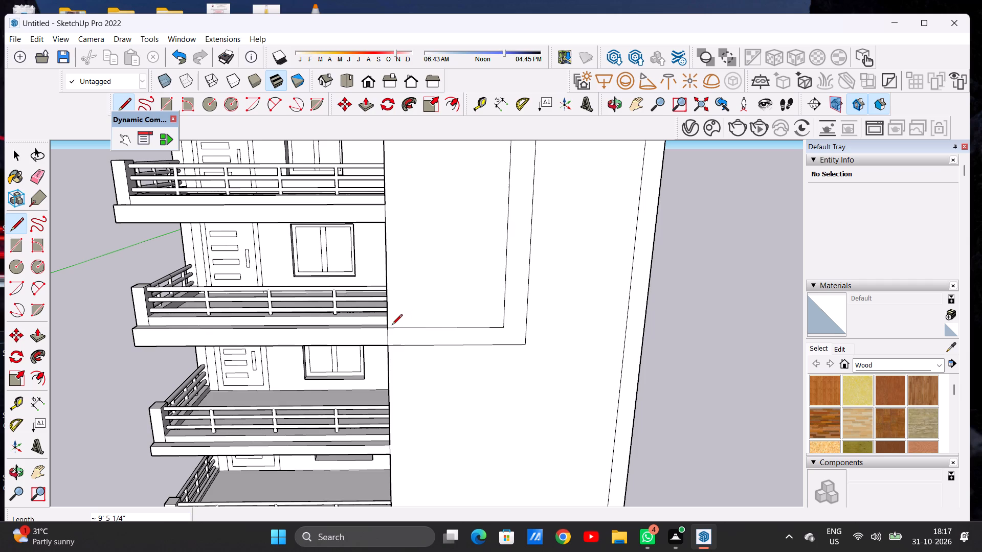
key("space")
Draw a smaller panel outline on the blank wall from the top balcony slab's top edge, across and about 9' 10" down to the inner frame outline.
scroll(464, 330, "down", 12)
scroll(470, 313, "up", 1)
scroll(470, 313, "down", 9)
middle_click_drag(467, 307, 448, 314)
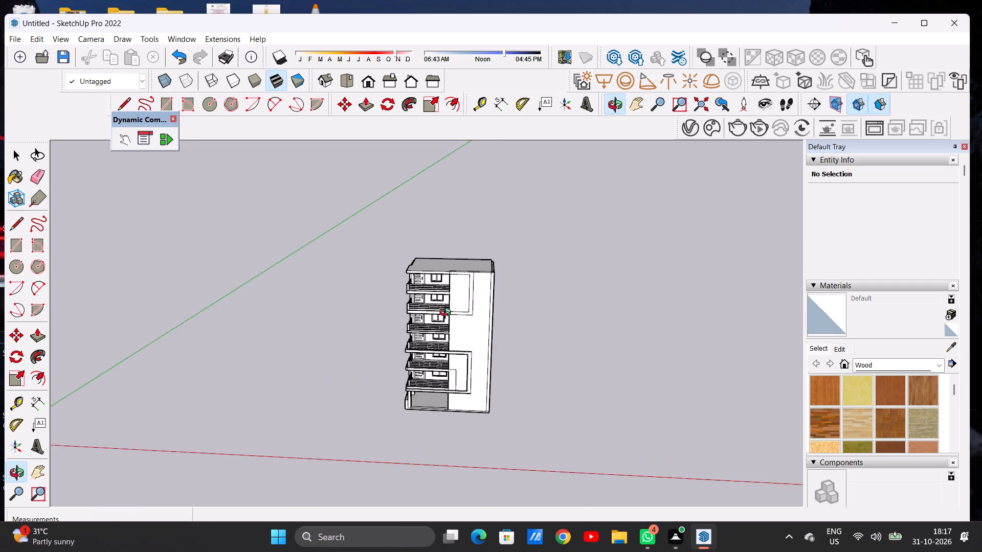
middle_click_drag(448, 314, 466, 288)
scroll(457, 292, "up", 11)
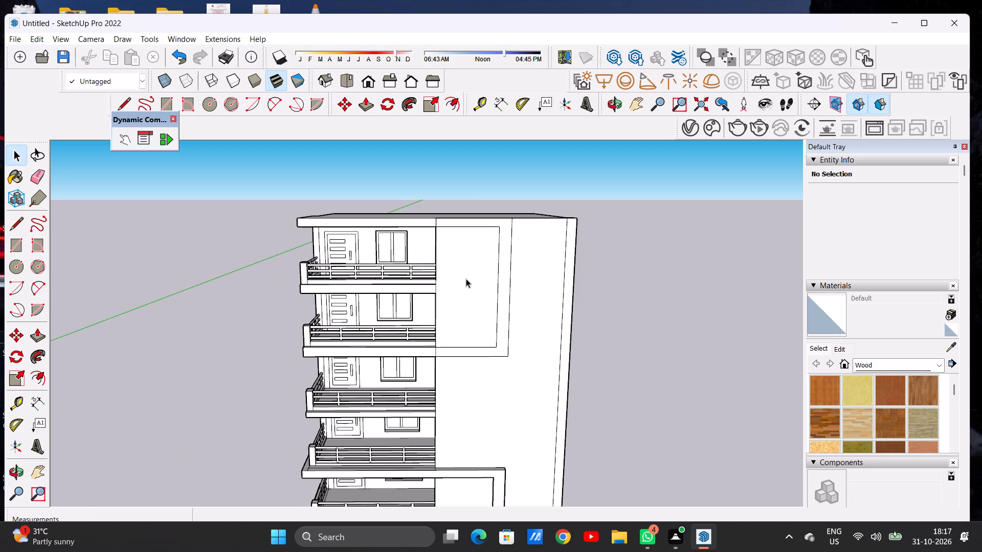
key("l")
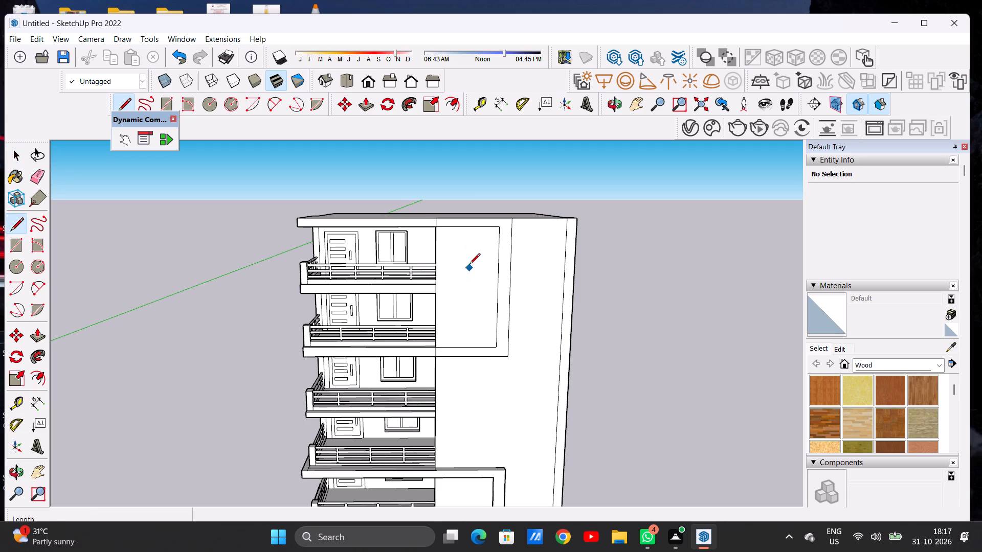
scroll(470, 265, "down", 1)
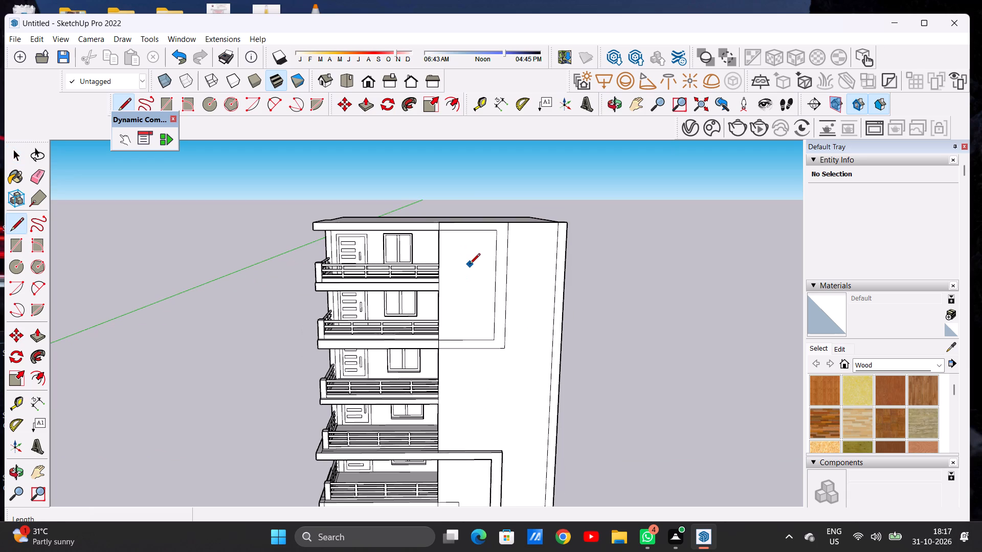
scroll(440, 295, "up", 12)
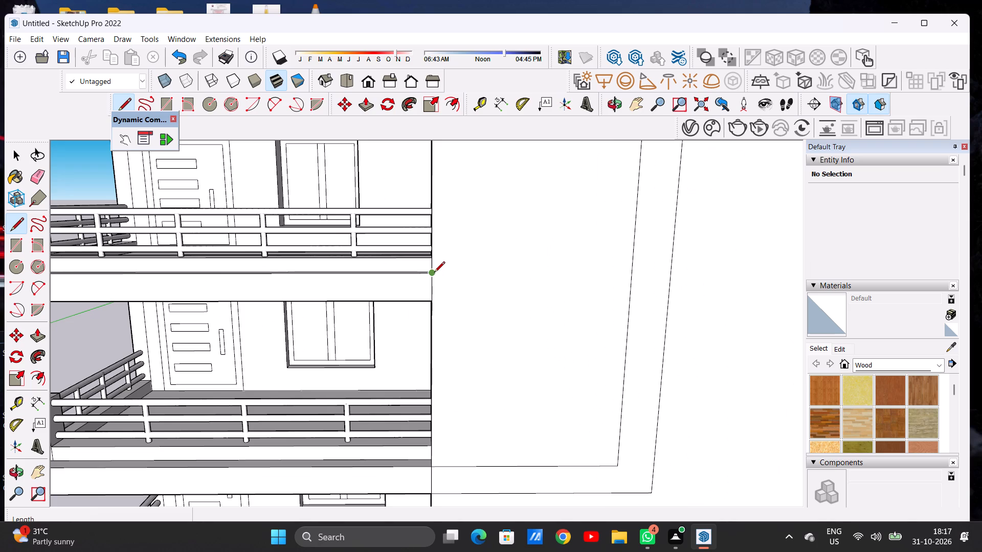
left_click(434, 273)
scroll(500, 268, "down", 12)
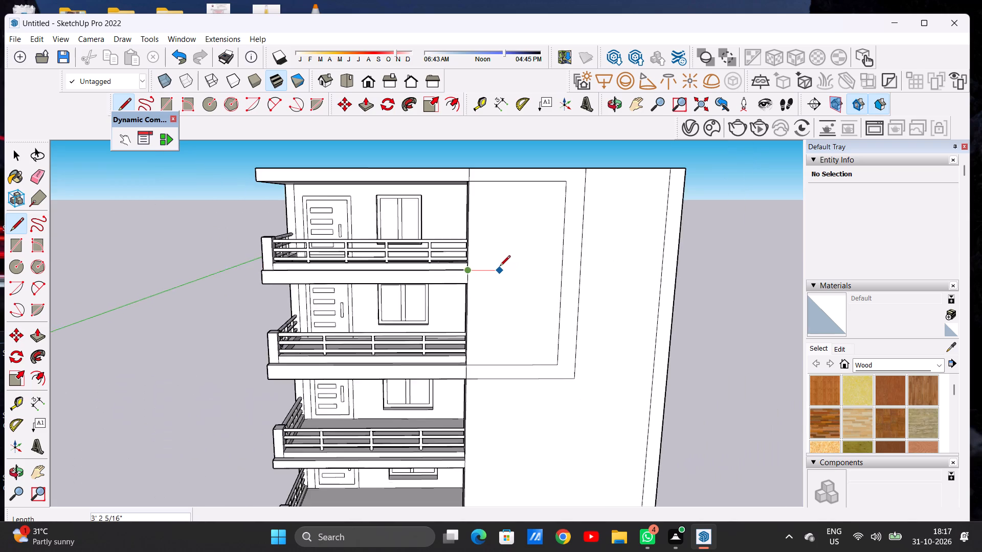
scroll(500, 267, "down", 4)
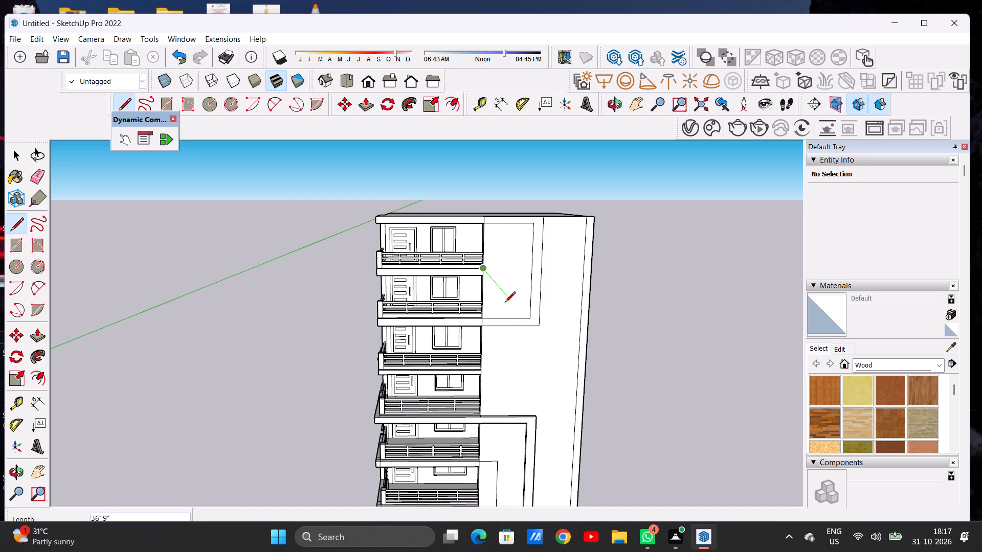
left_click(503, 269)
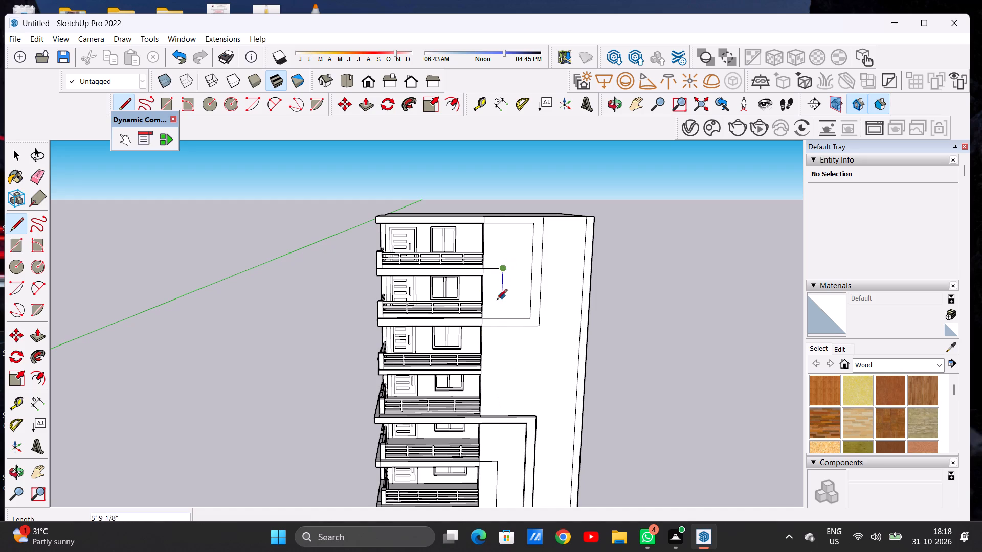
scroll(502, 313, "up", 3)
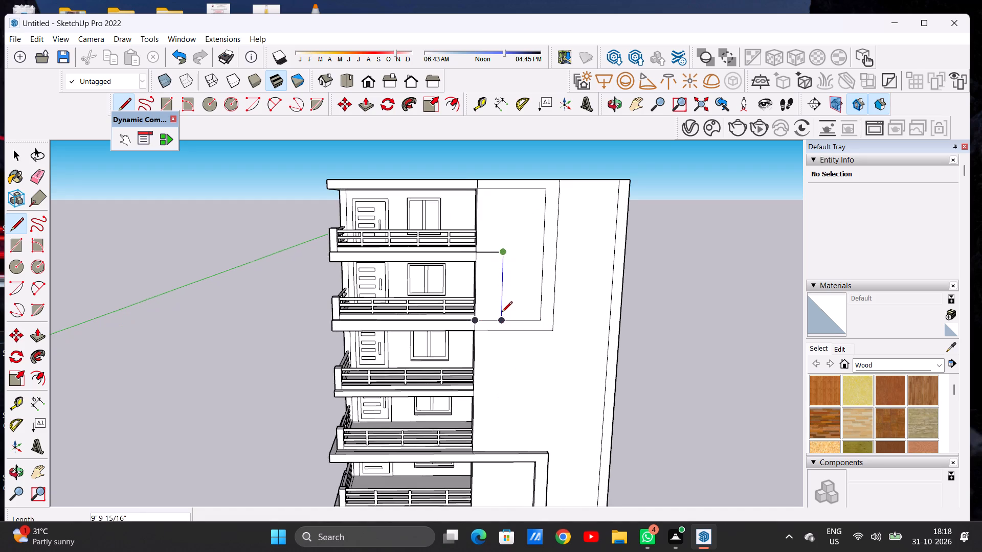
scroll(502, 313, "up", 5)
left_click(501, 323)
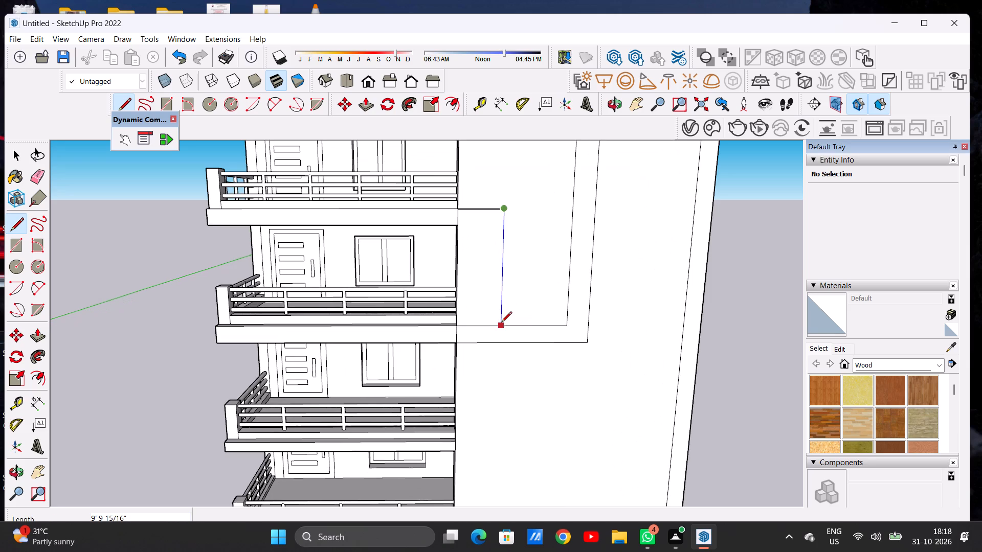
key("space")
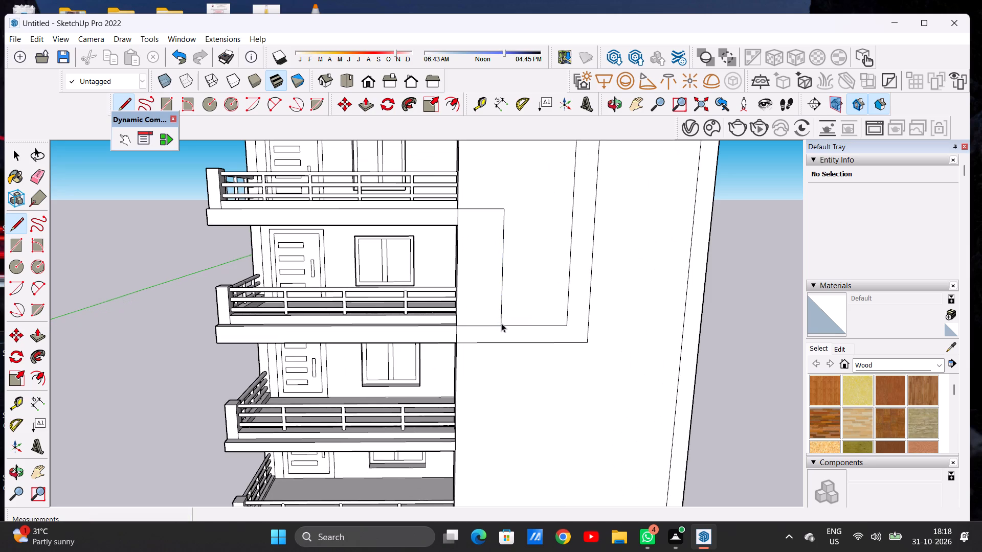
Erase the vertical edges separating the frame outline from the second-highest balcony slab and from the roof slab.
scroll(504, 329, "down", 13)
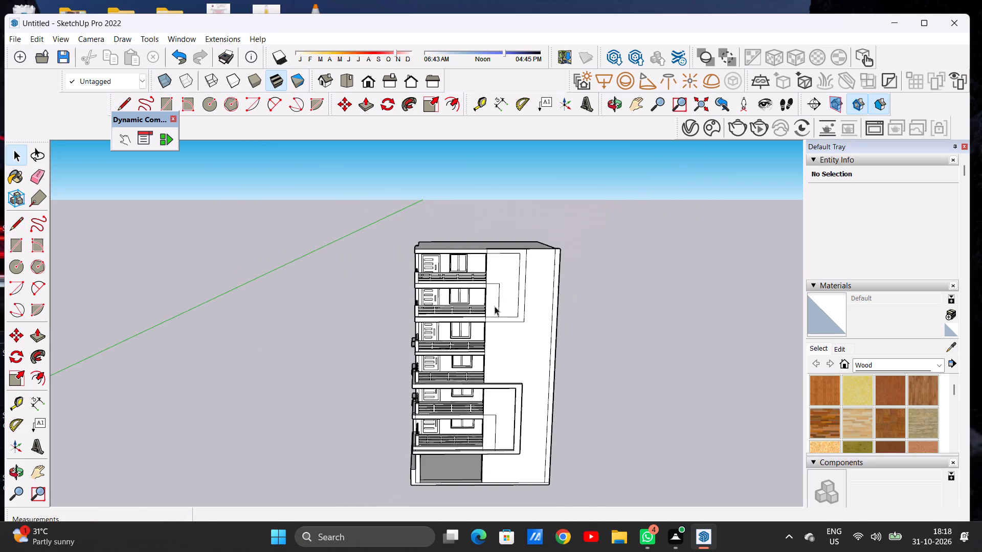
middle_click_drag(474, 317, 460, 314)
scroll(507, 322, "up", 20)
scroll(507, 322, "up", 4)
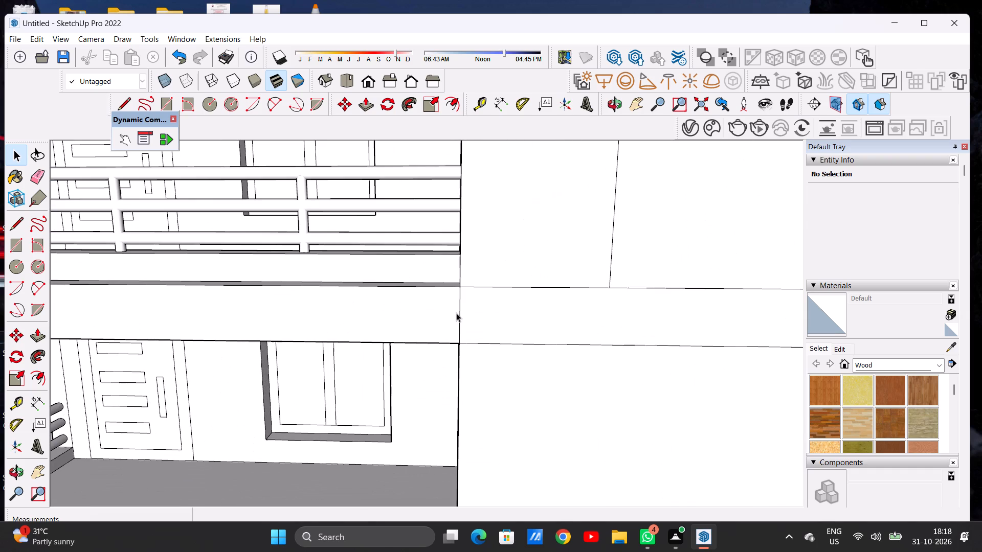
key("e")
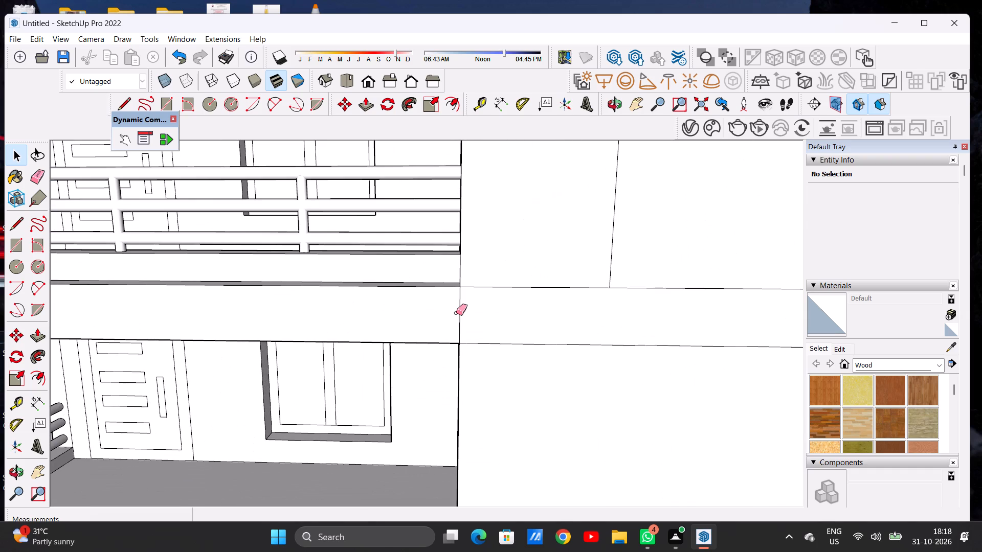
left_click(456, 313)
scroll(460, 312, "down", 17)
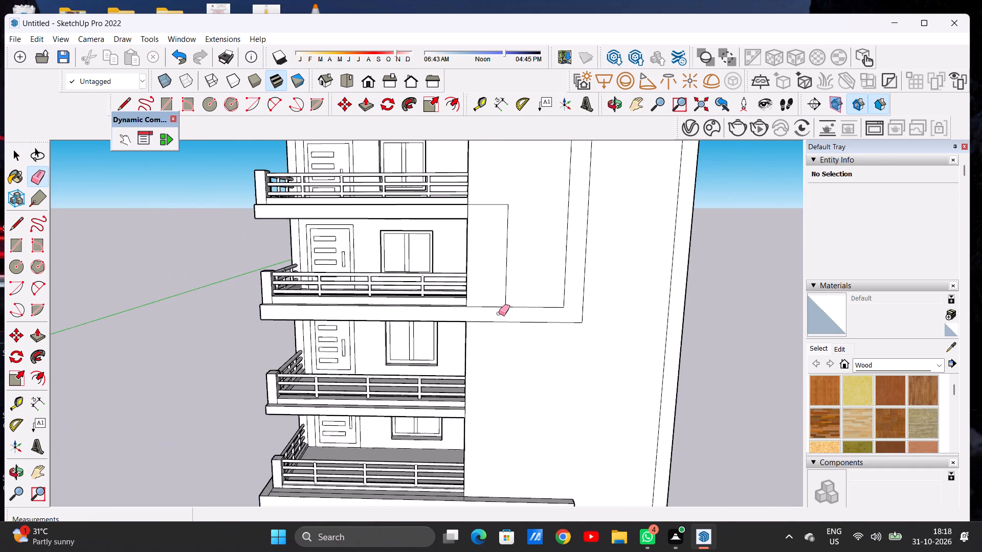
scroll(499, 313, "down", 3)
scroll(485, 193, "up", 5)
scroll(483, 198, "down", 1)
scroll(483, 198, "up", 6)
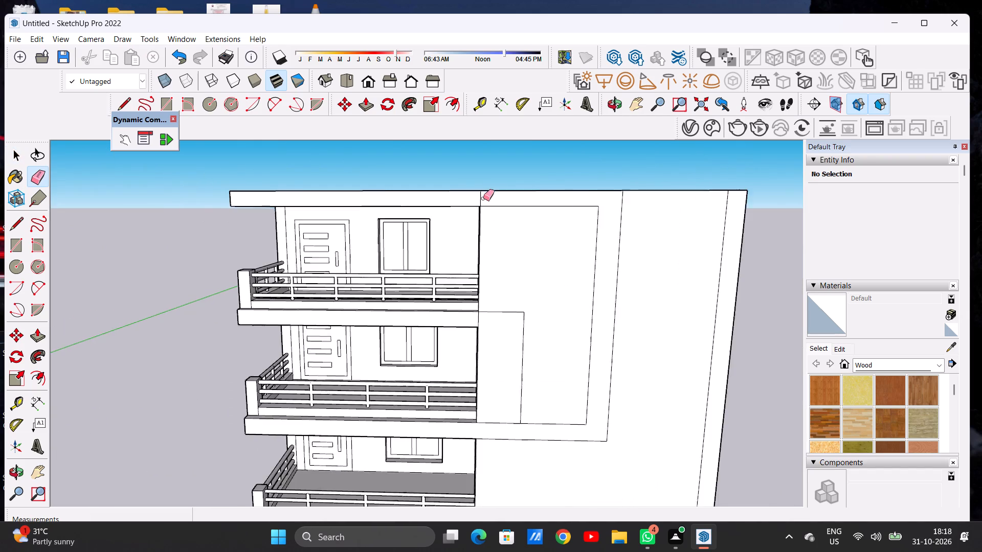
scroll(483, 198, "up", 3)
left_click_drag(482, 198, 469, 199)
scroll(518, 232, "down", 16)
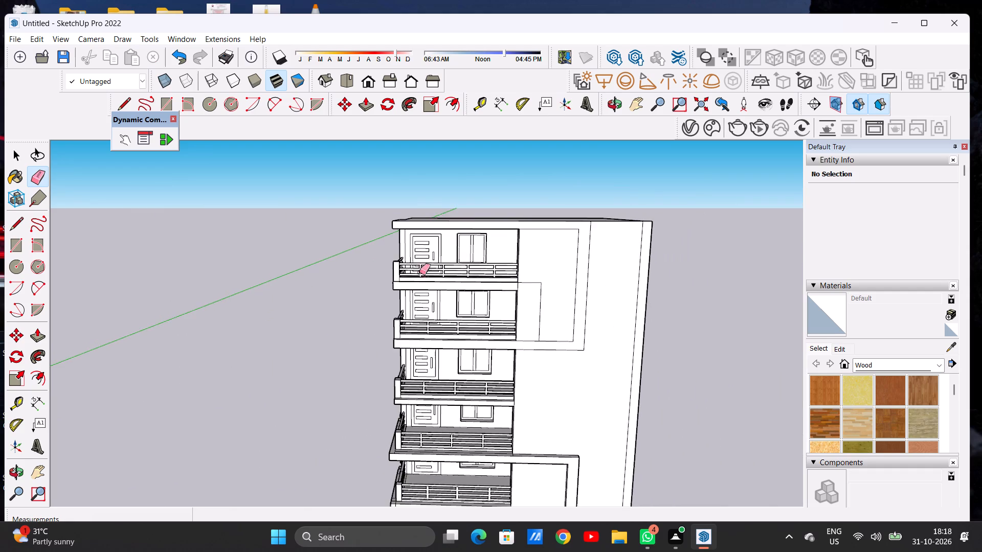
middle_click_drag(396, 283, 608, 286)
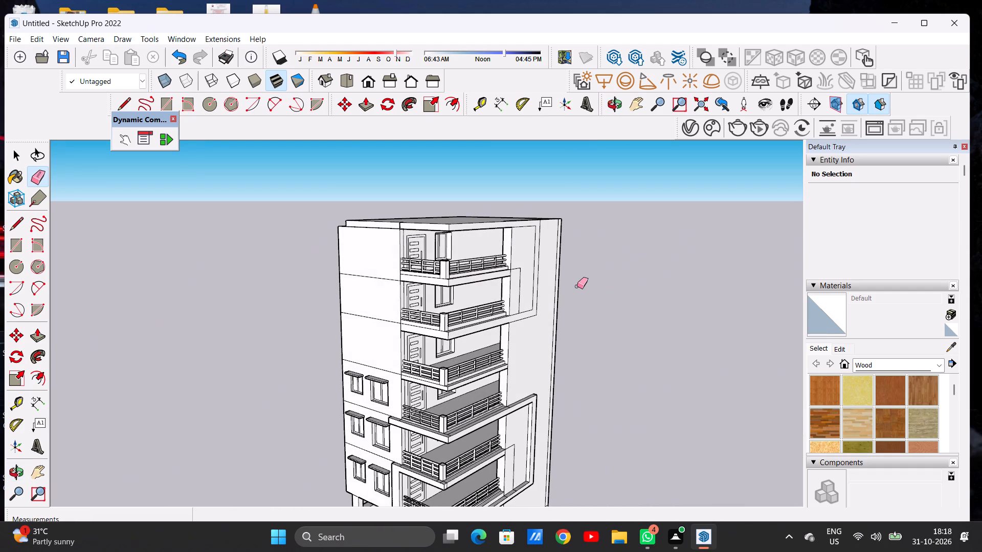
key("space")
Draw a side-wall outline from the second-highest balcony slab's underside: about 2' 6" back, 11' 4" up, and across to the top balcony slab's top.
scroll(550, 295, "down", 1)
middle_click_drag(421, 257, 457, 258)
scroll(424, 310, "up", 3)
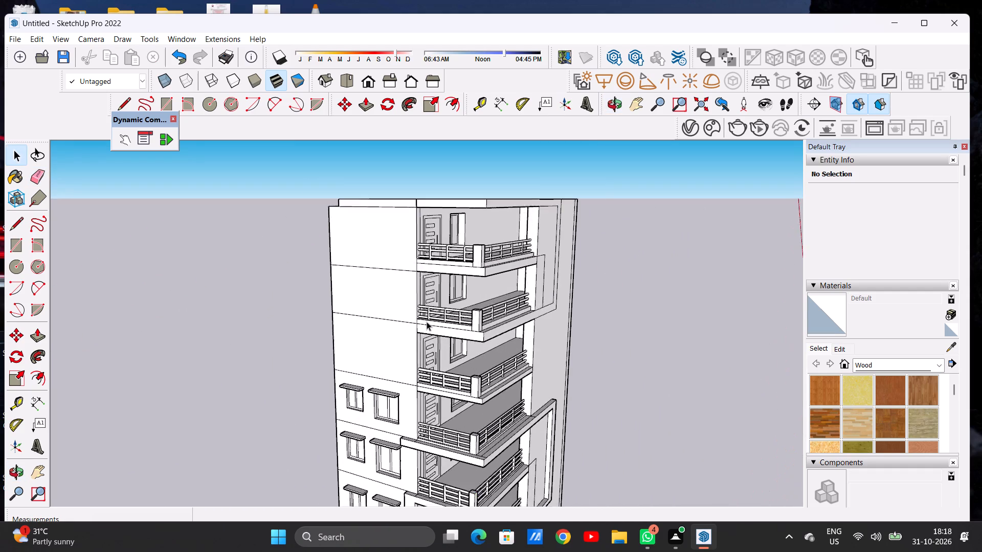
scroll(427, 321, "up", 2)
scroll(427, 322, "down", 4)
middle_click_drag(460, 320, 420, 322)
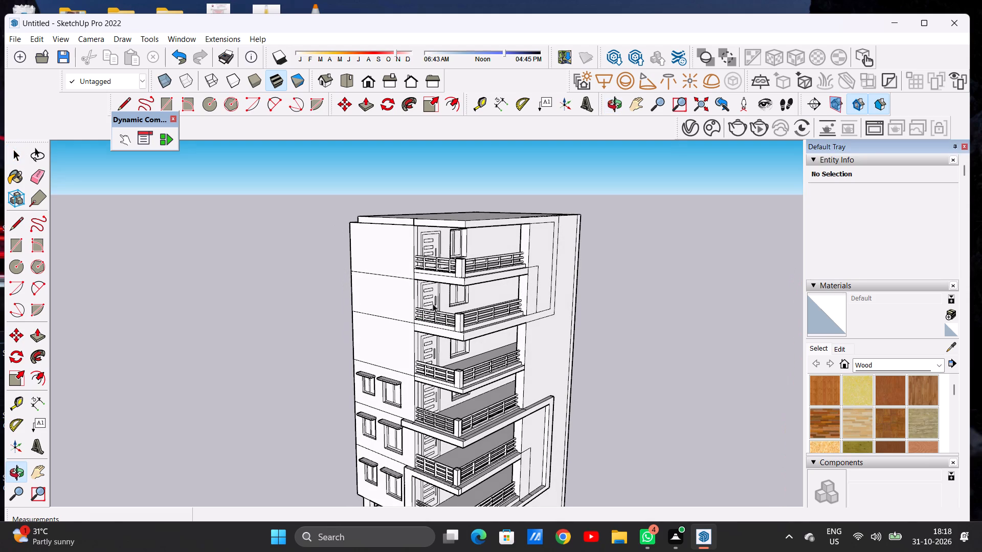
middle_click_drag(399, 323, 500, 301)
scroll(432, 325, "up", 2)
scroll(432, 325, "down", 1)
scroll(432, 326, "up", 3)
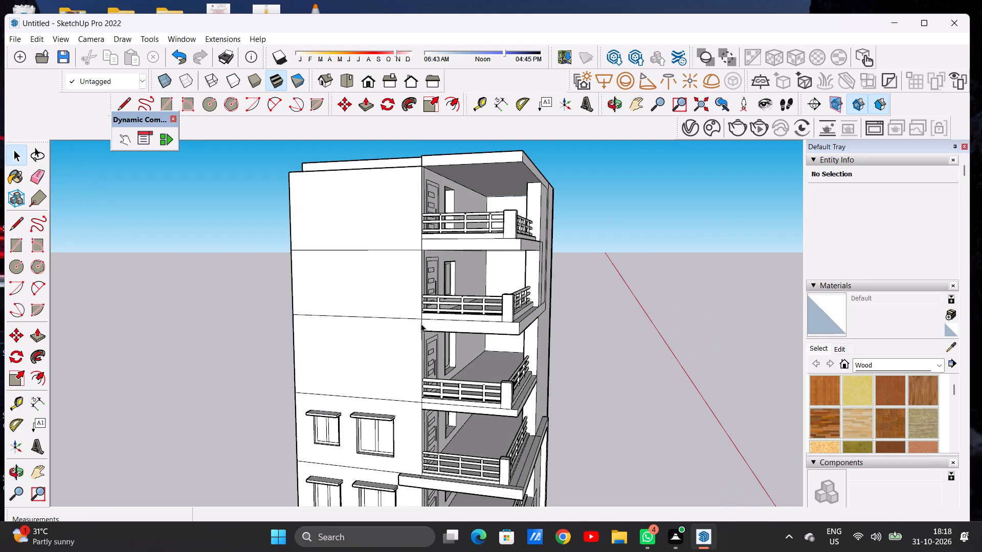
scroll(414, 305, "down", 5)
middle_click_drag(411, 311, 428, 319)
middle_click_drag(427, 318, 426, 312)
scroll(423, 319, "up", 13)
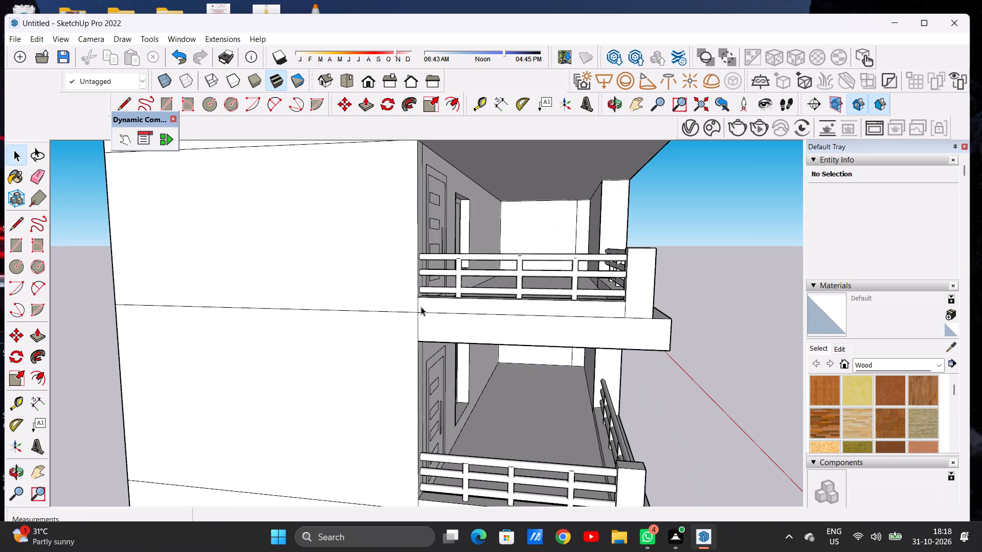
scroll(421, 307, "down", 8)
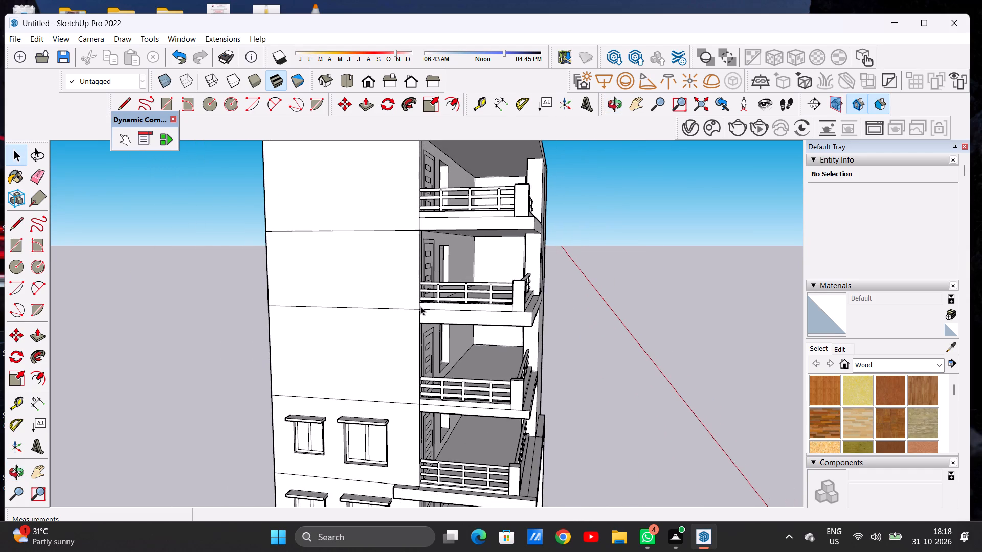
scroll(420, 289, "down", 1)
scroll(416, 324, "up", 1)
scroll(416, 324, "down", 1)
scroll(416, 324, "up", 3)
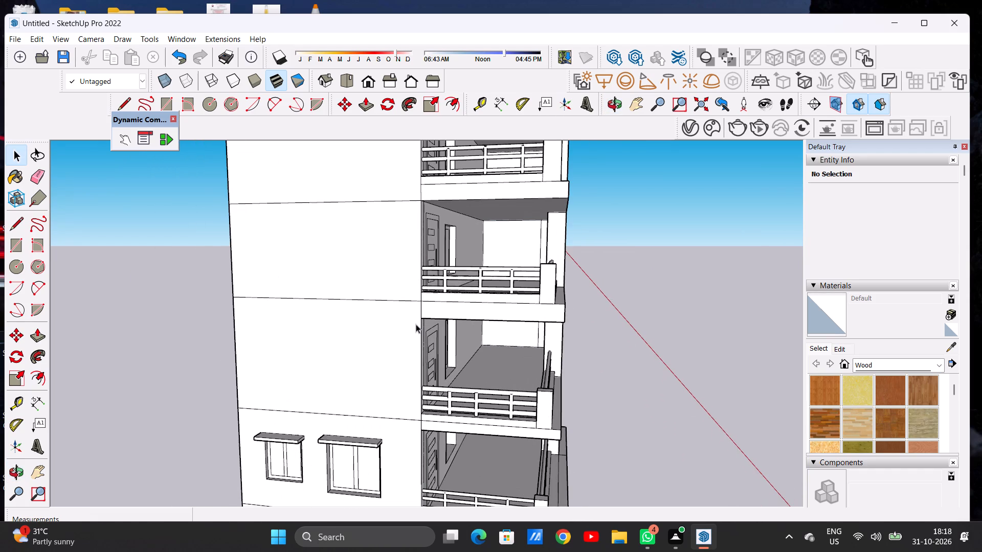
key("l")
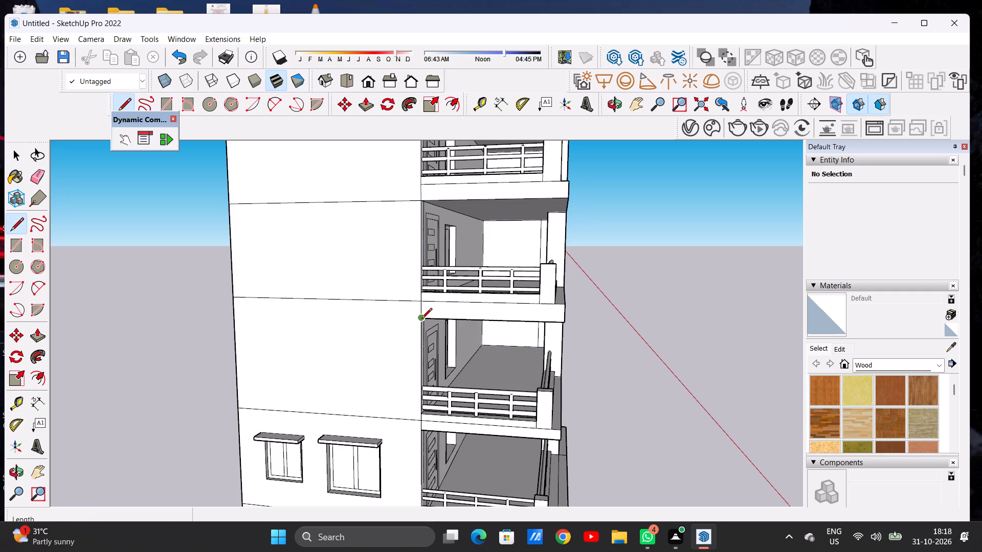
left_click(425, 313)
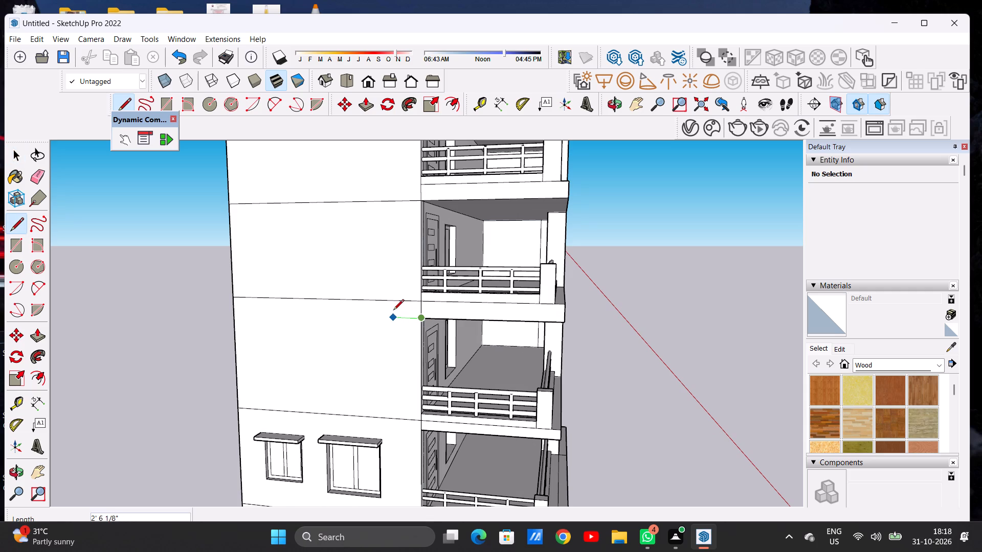
left_click(393, 311)
left_click(395, 185)
left_click(421, 185)
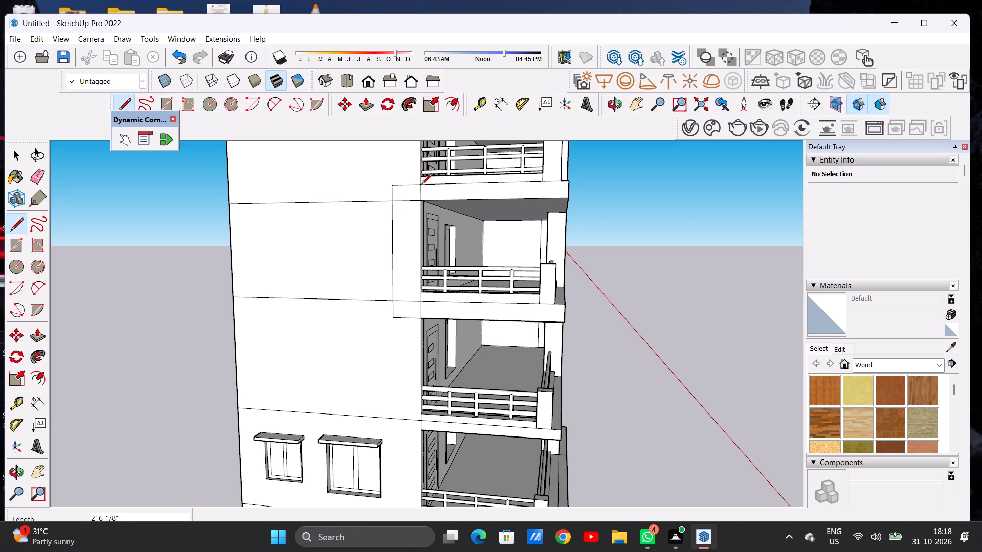
key("space")
Erase the two floor-line segments that cross the new outline on the side wall beside the top two balcony slabs.
scroll(421, 185, "down", 14)
middle_click_drag(464, 196, 440, 215)
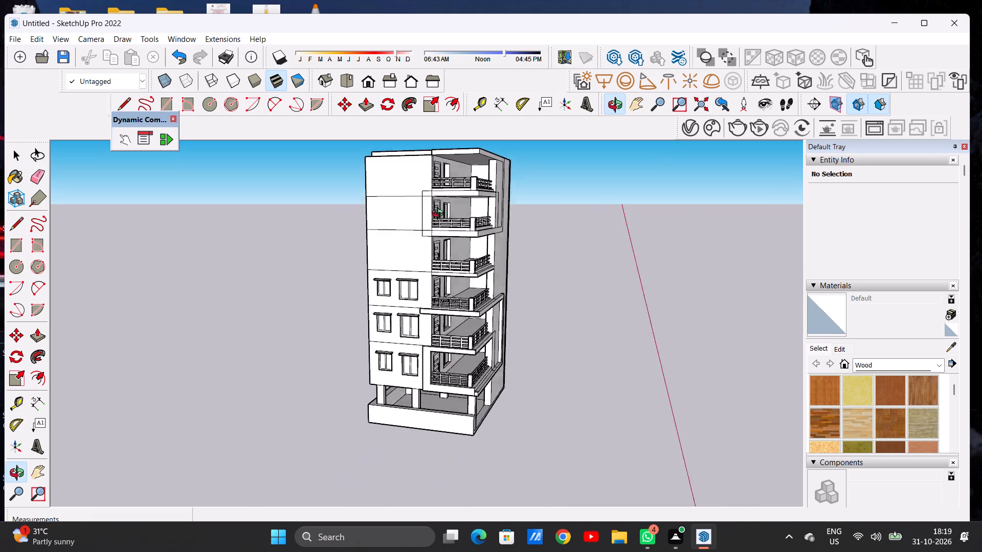
middle_click_drag(440, 215, 341, 250)
scroll(434, 203, "up", 11)
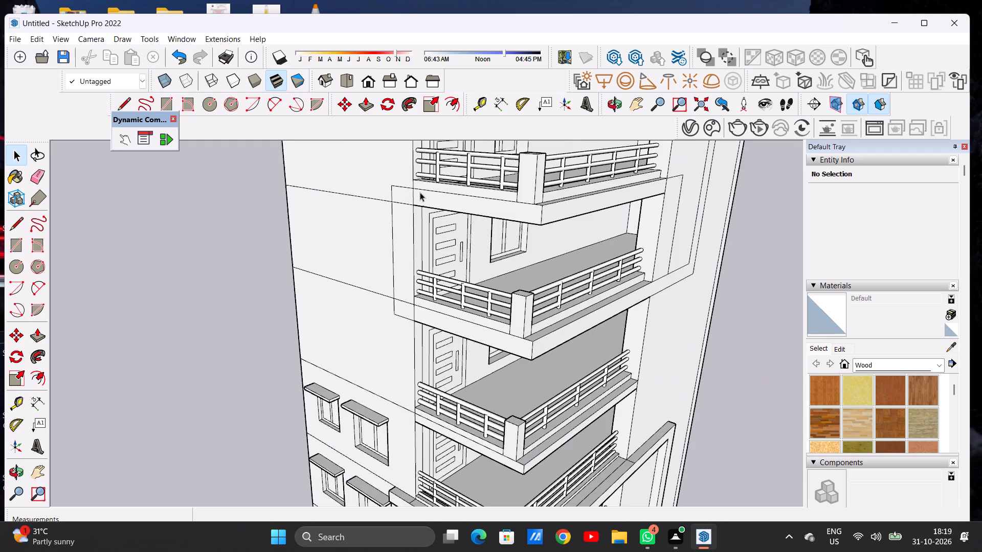
scroll(420, 192, "up", 8)
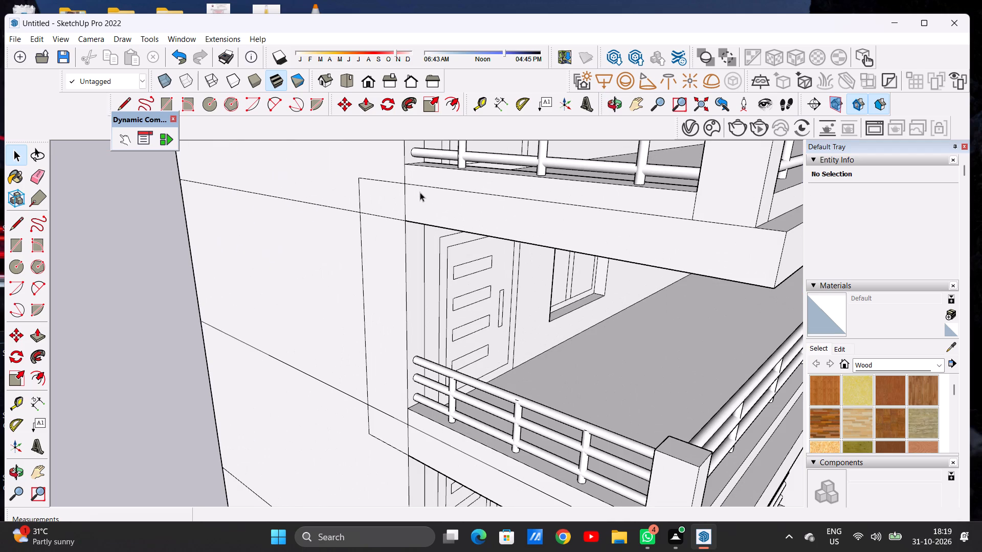
key("e")
left_click_drag(387, 214, 386, 226)
left_click_drag(395, 410, 395, 419)
scroll(412, 383, "down", 3)
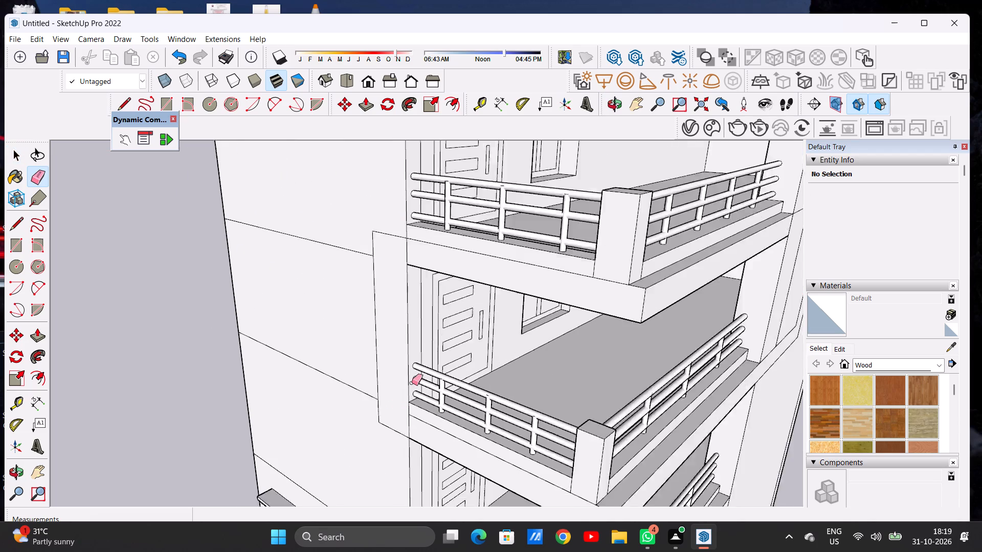
Erase the vertical edges separating the side-wall frame outline from the top two balcony slabs.
scroll(412, 383, "down", 2)
scroll(425, 439, "up", 10)
scroll(414, 421, "down", 2)
left_click_drag(382, 388, 395, 394)
scroll(398, 404, "down", 9)
scroll(398, 251, "up", 10)
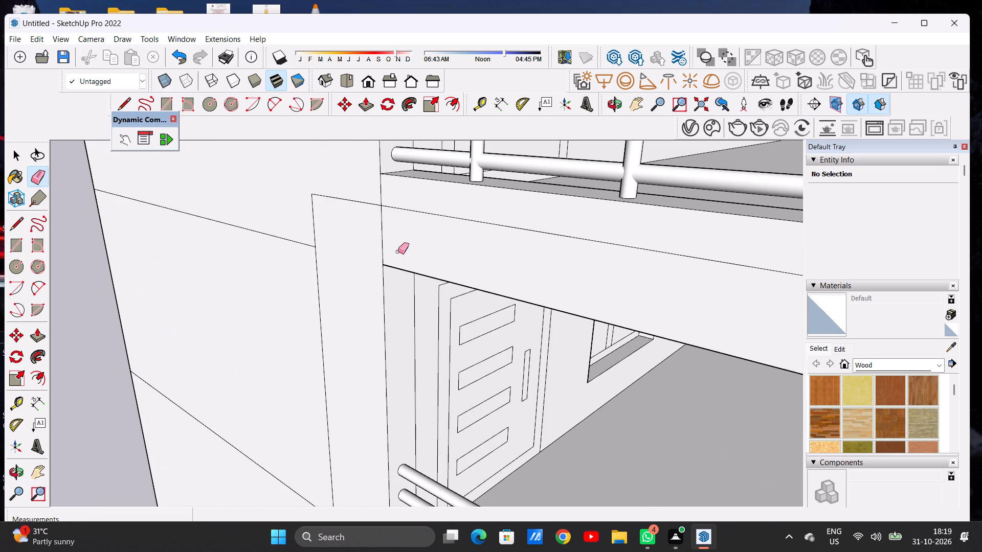
left_click(383, 229)
key("space")
Push/Pull the upper frame face on the blank front wall outward 11 1/4", using the lower frame's corner as the depth reference.
scroll(396, 225, "down", 17)
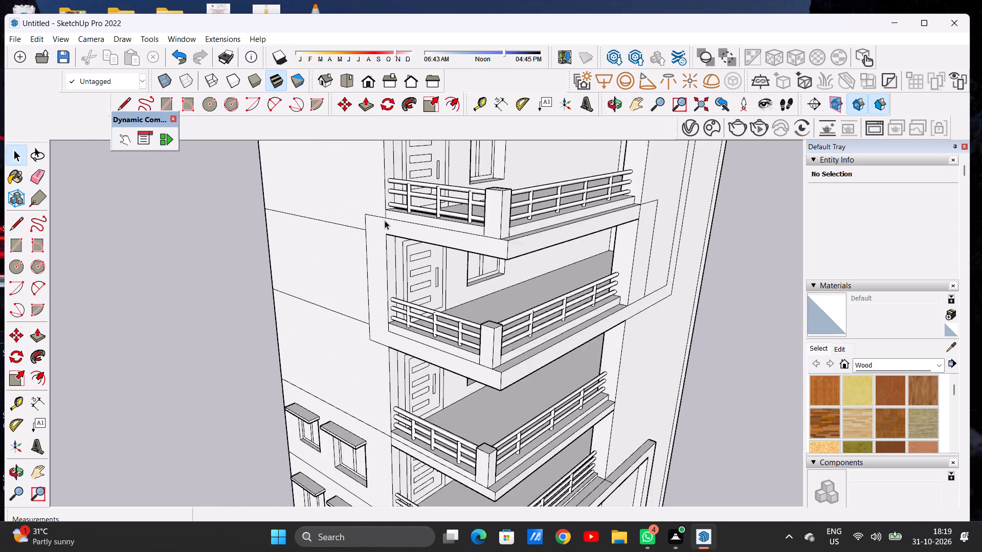
scroll(385, 220, "down", 9)
scroll(393, 354, "up", 5)
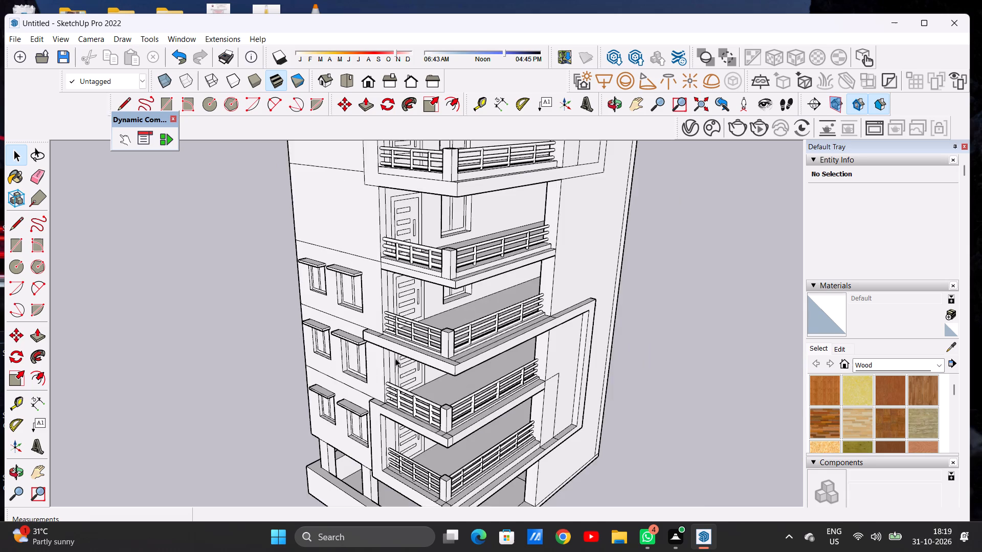
scroll(395, 358, "up", 8)
scroll(377, 321, "down", 5)
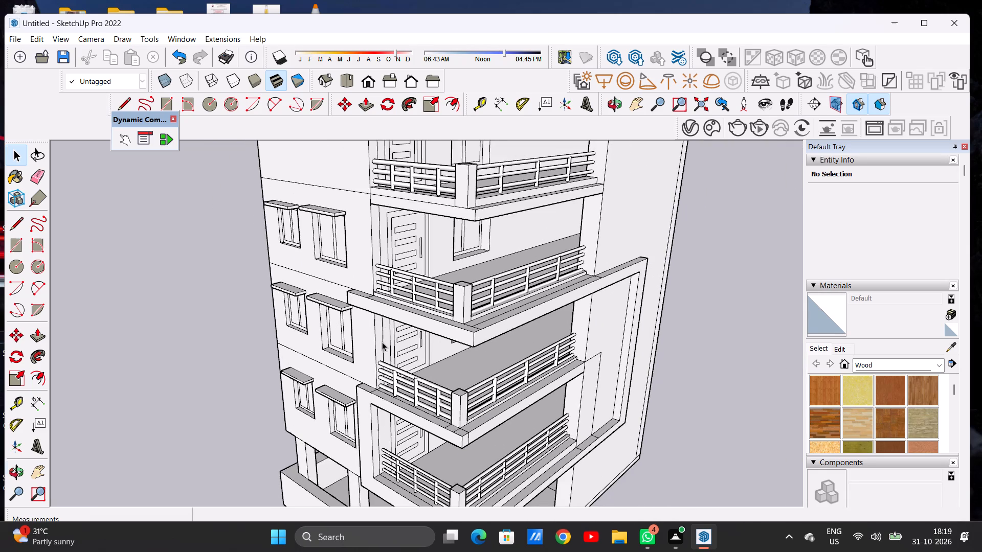
middle_click_drag(381, 342, 338, 349)
scroll(342, 348, "down", 5)
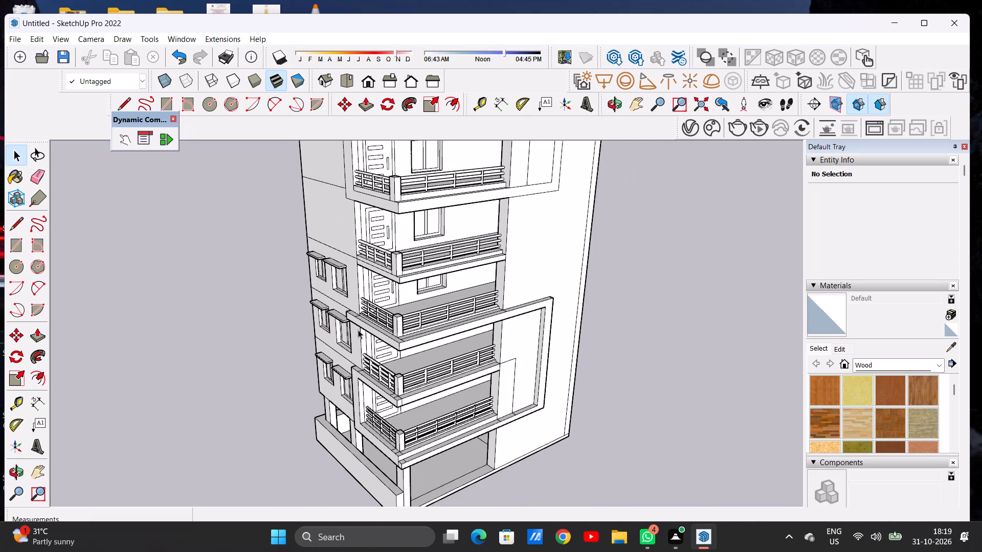
scroll(350, 294, "down", 4)
scroll(400, 176, "up", 4)
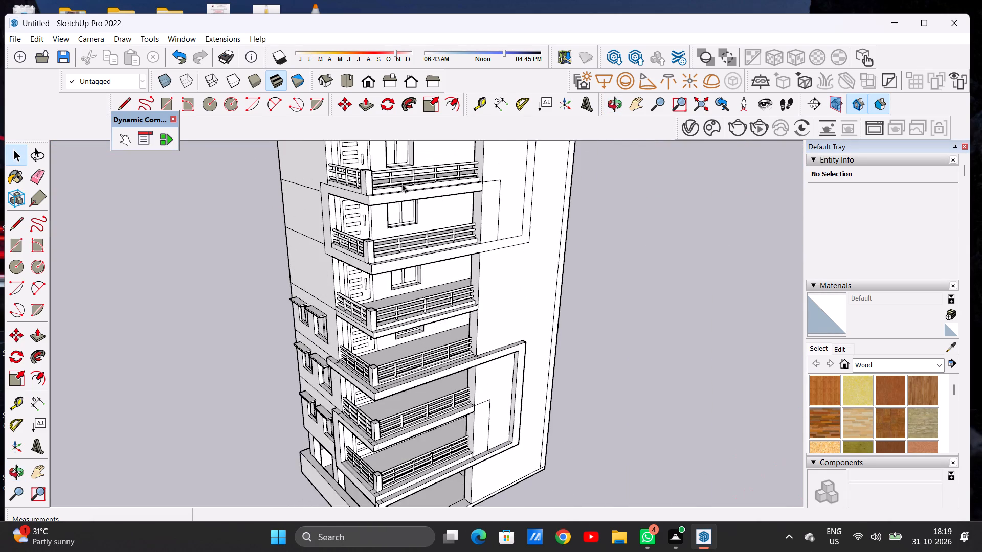
scroll(373, 296, "down", 3)
scroll(383, 275, "up", 3)
scroll(383, 275, "down", 1)
scroll(383, 275, "up", 2)
scroll(383, 287, "down", 5)
middle_click_drag(502, 303, 229, 289)
scroll(539, 361, "up", 3)
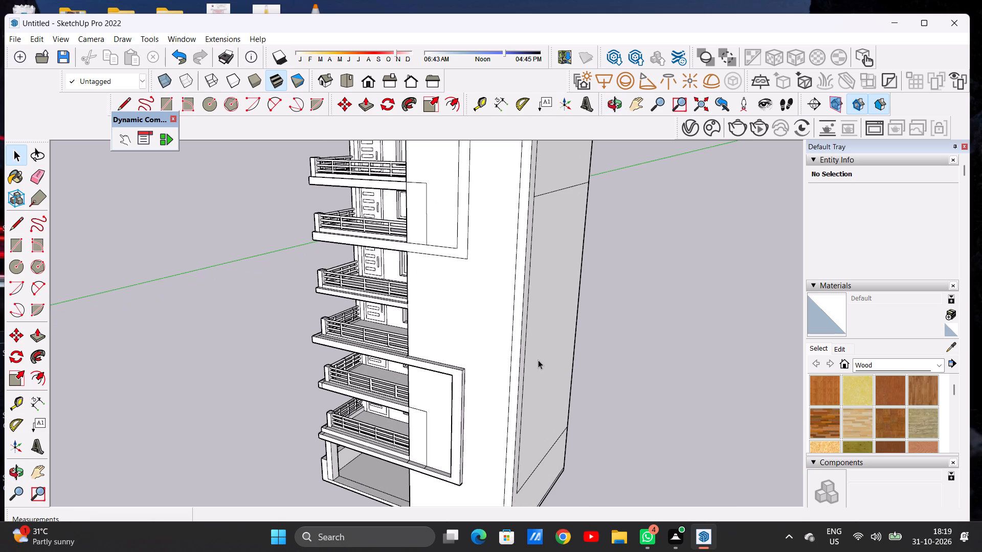
key("p")
scroll(472, 255, "up", 4)
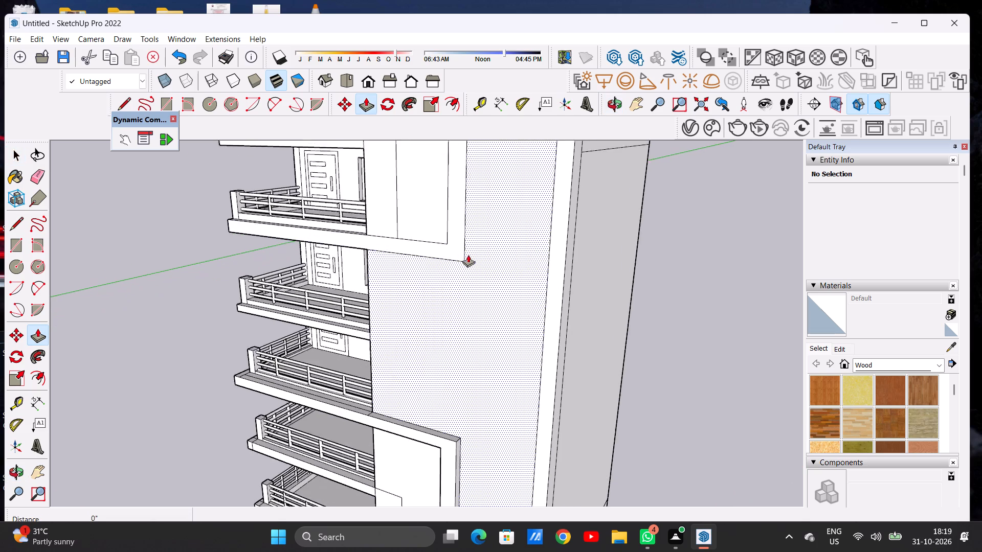
scroll(468, 255, "up", 4)
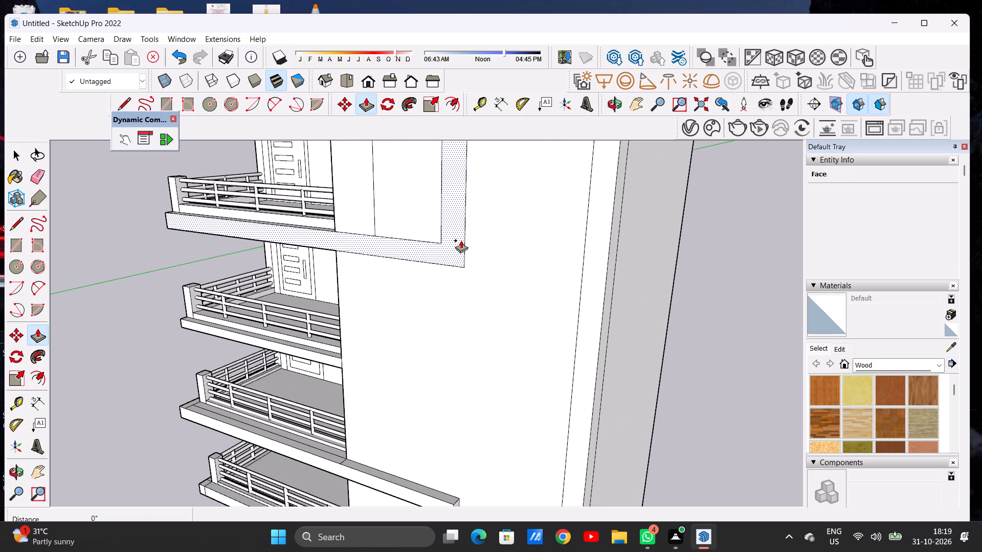
left_click(461, 240)
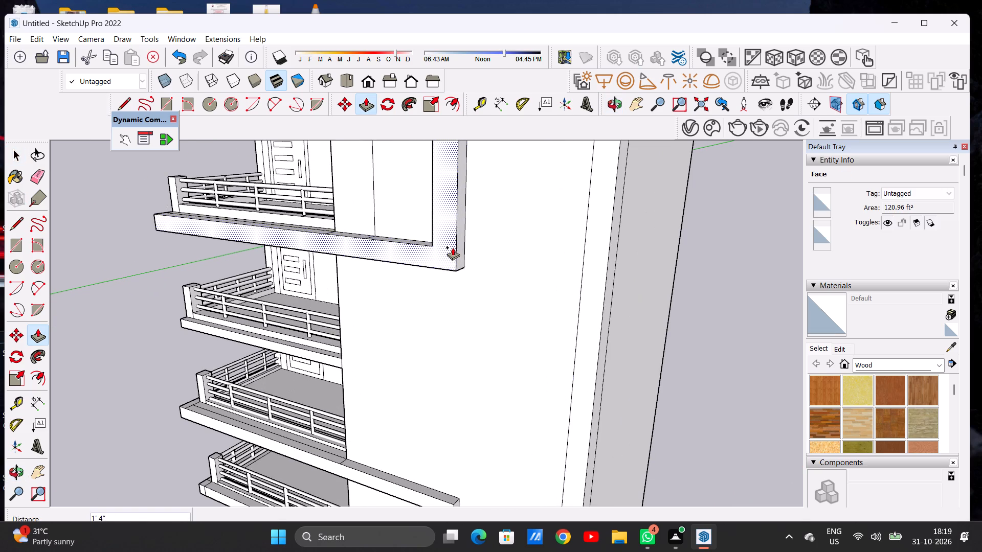
scroll(453, 248, "down", 7)
scroll(453, 249, "up", 1)
scroll(453, 250, "down", 3)
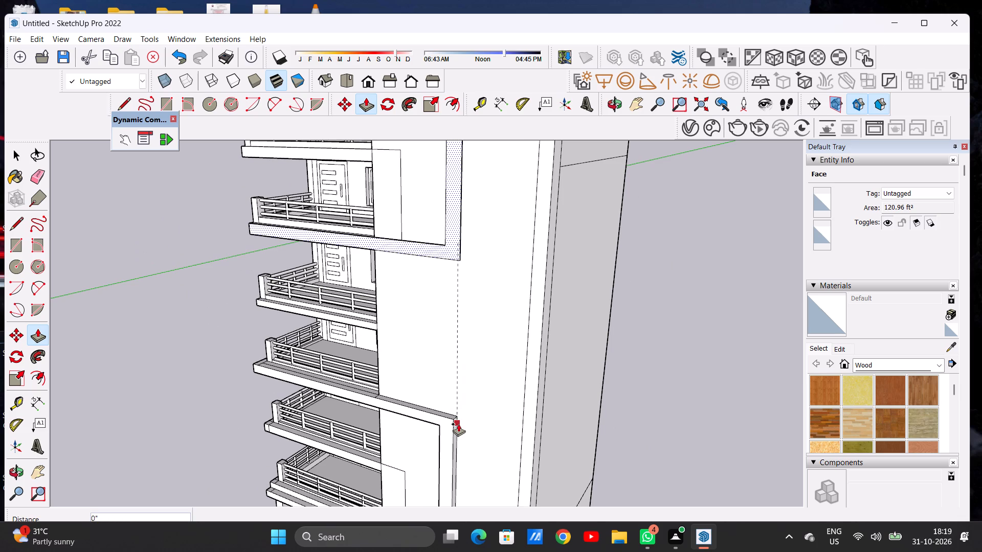
left_click(451, 421)
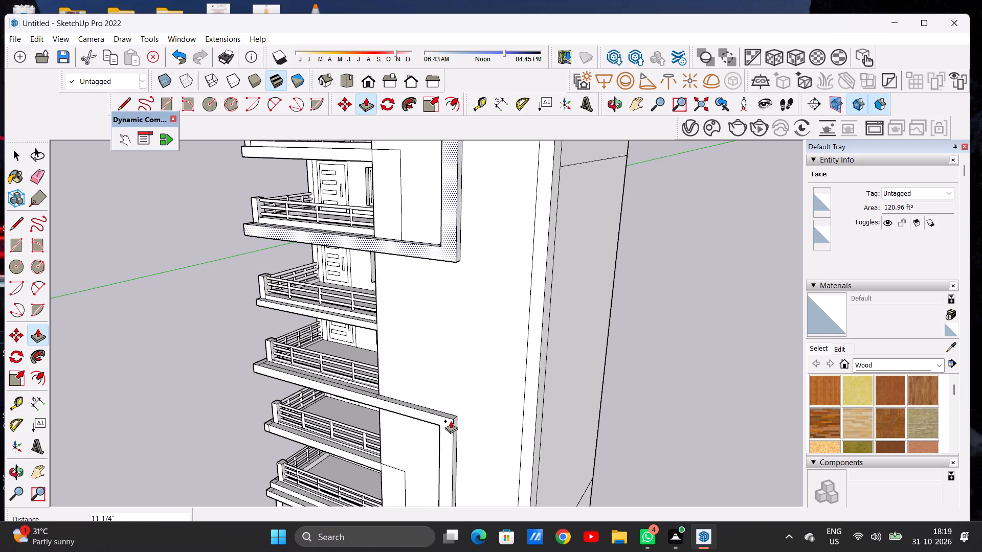
key("space")
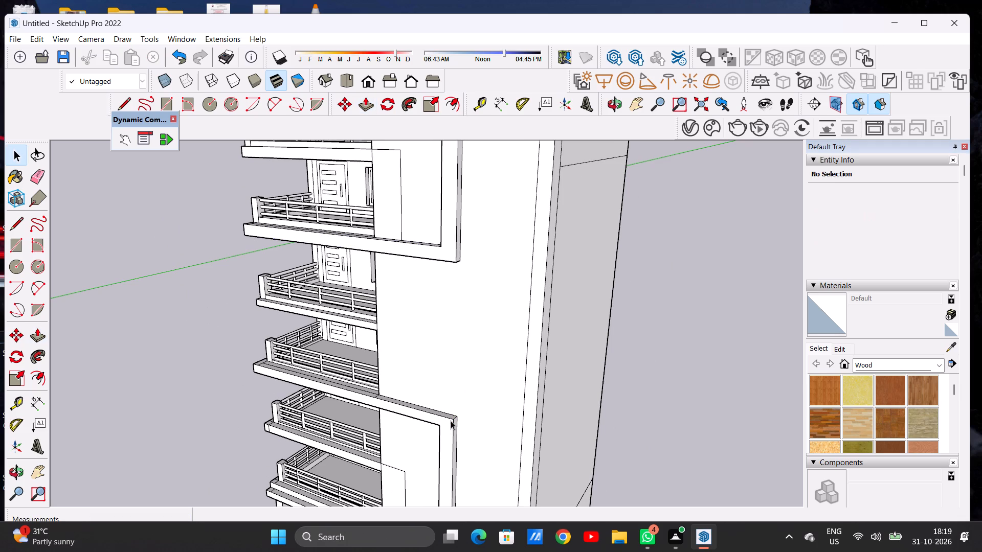
Erase the vertical edge at the second-highest balcony slab's corner between the side-wall frame face and the extruded front frame's end.
scroll(451, 421, "down", 14)
middle_click_drag(393, 334, 587, 298)
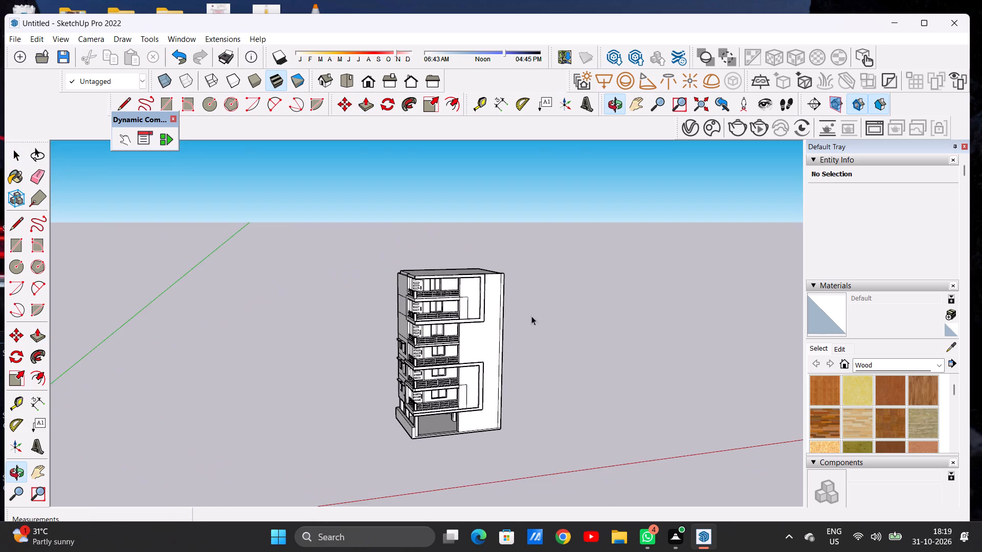
middle_click_drag(423, 332, 551, 334)
scroll(386, 296, "up", 9)
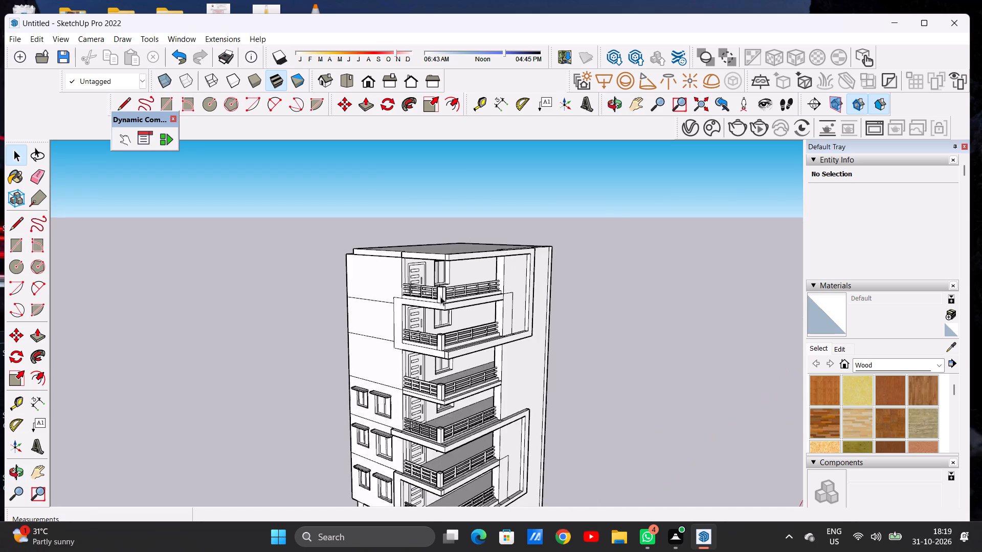
scroll(440, 296, "up", 4)
middle_click_drag(440, 317, 289, 321)
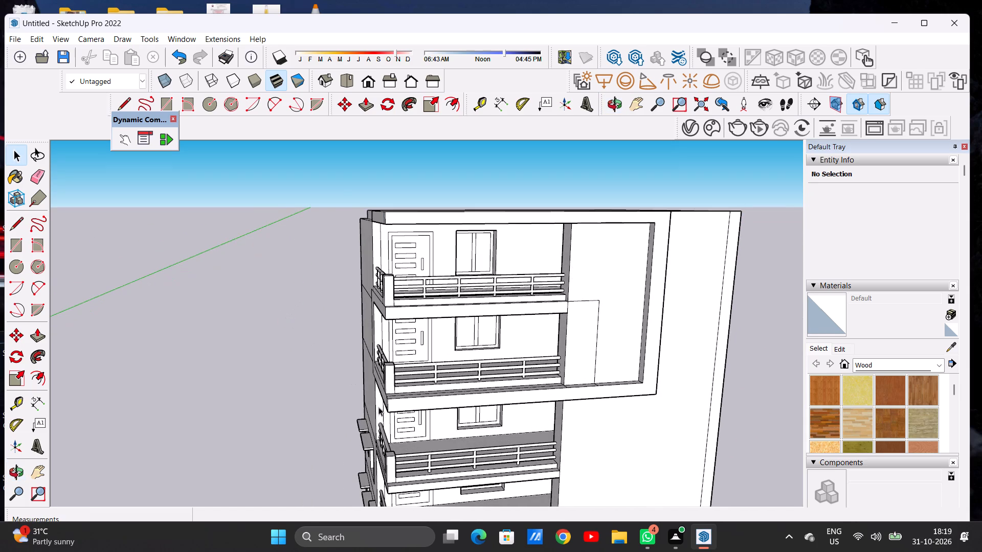
scroll(382, 407, "up", 7)
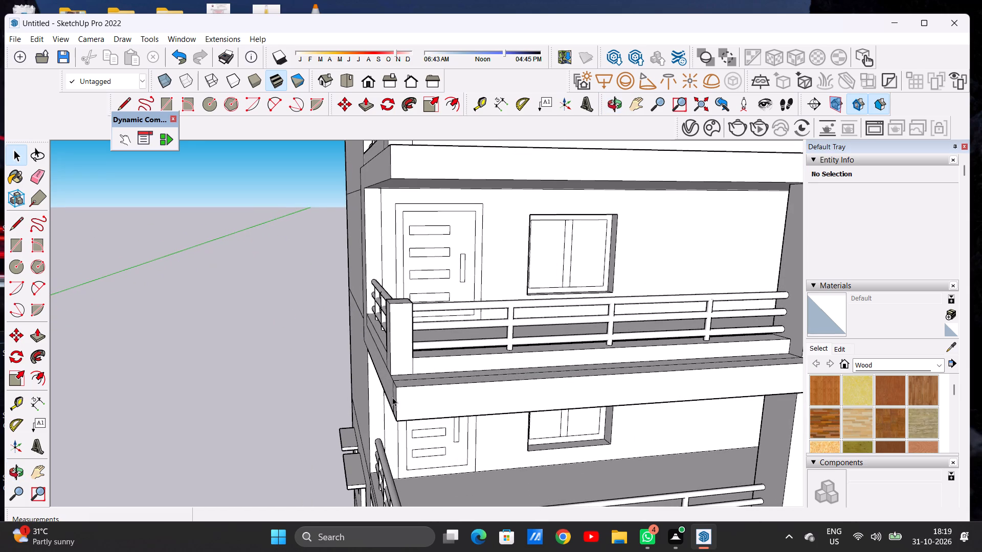
scroll(398, 397, "down", 4)
middle_click_drag(399, 397, 472, 400)
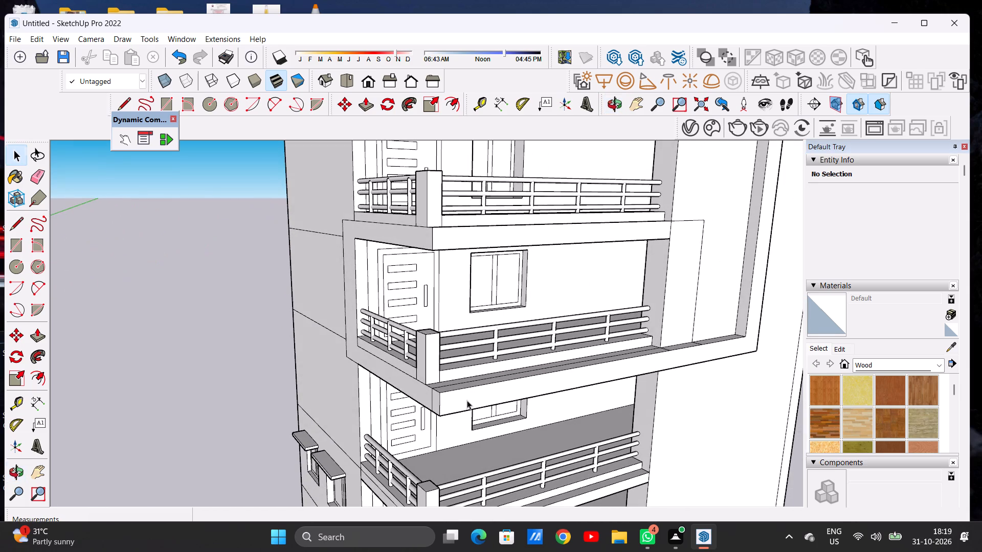
scroll(423, 396, "up", 5)
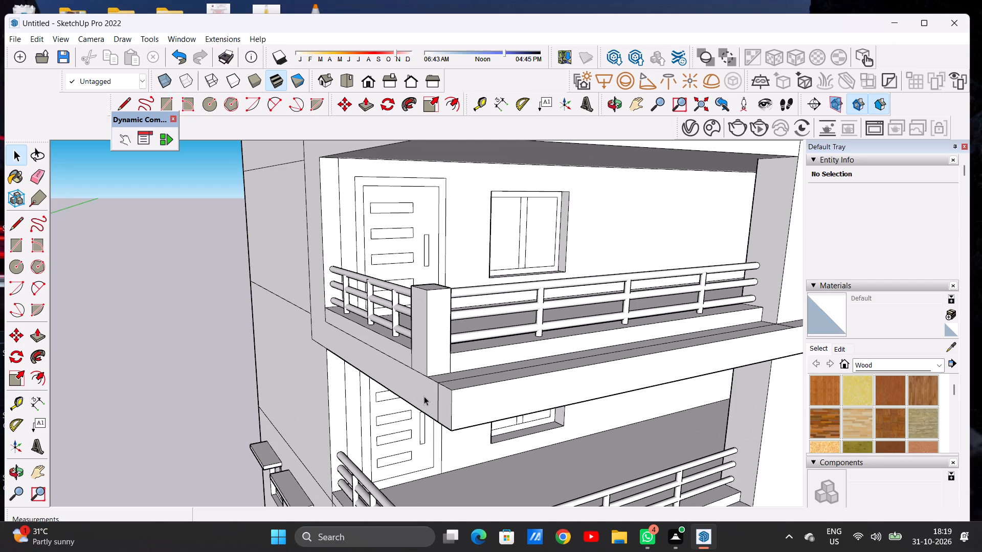
scroll(438, 415, "up", 6)
key("e")
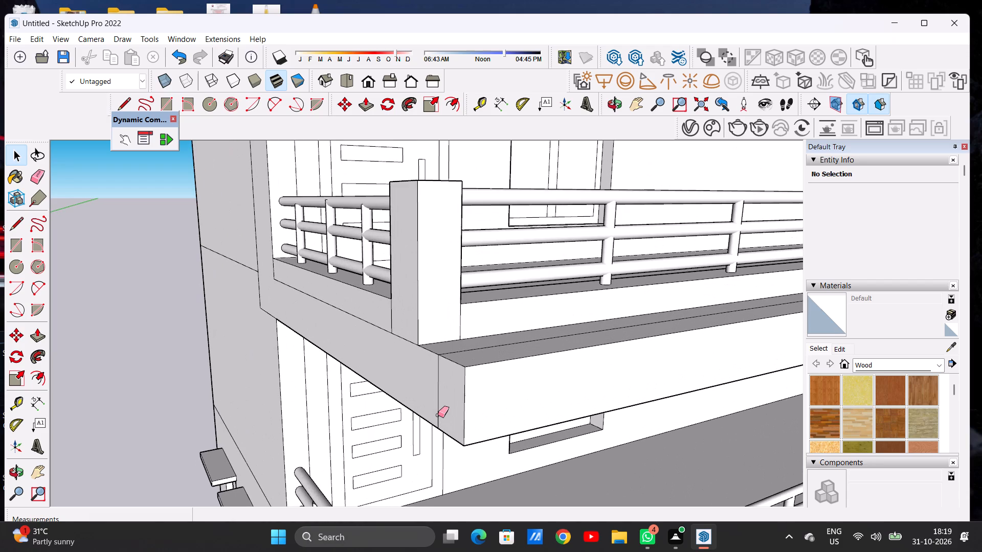
left_click_drag(437, 376, 443, 382)
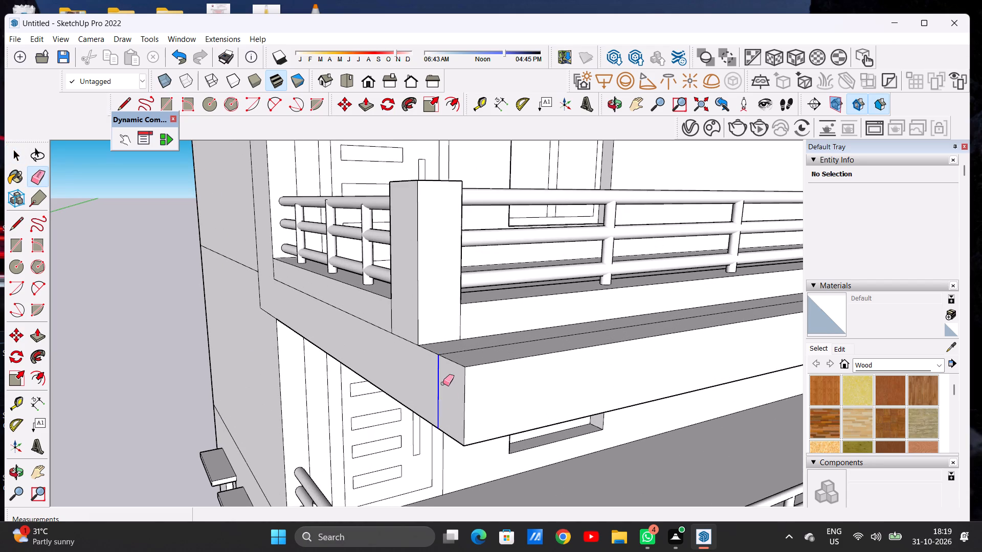
Push/Pull the side-wall frame face around the second-highest balcony outward about 8 1/2".
key("p")
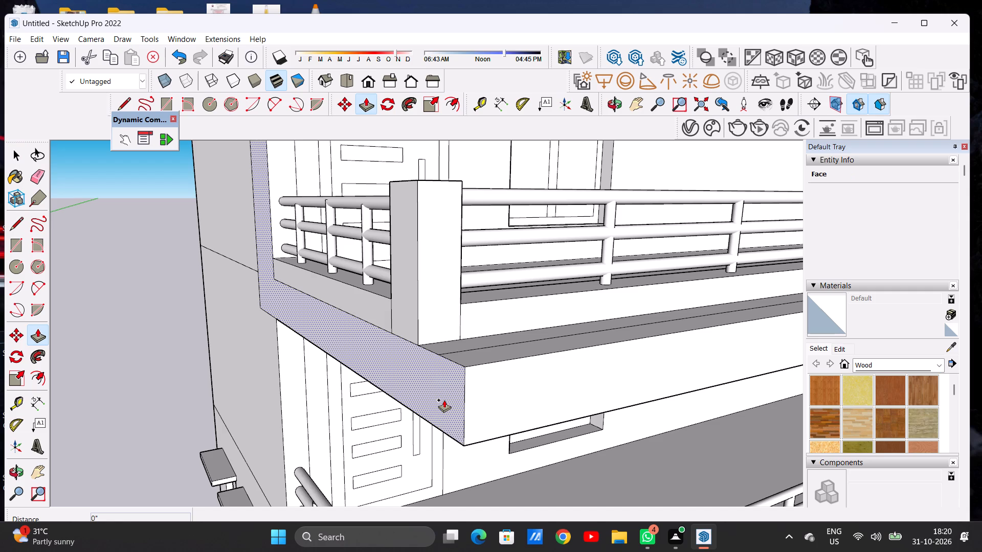
left_click(444, 400)
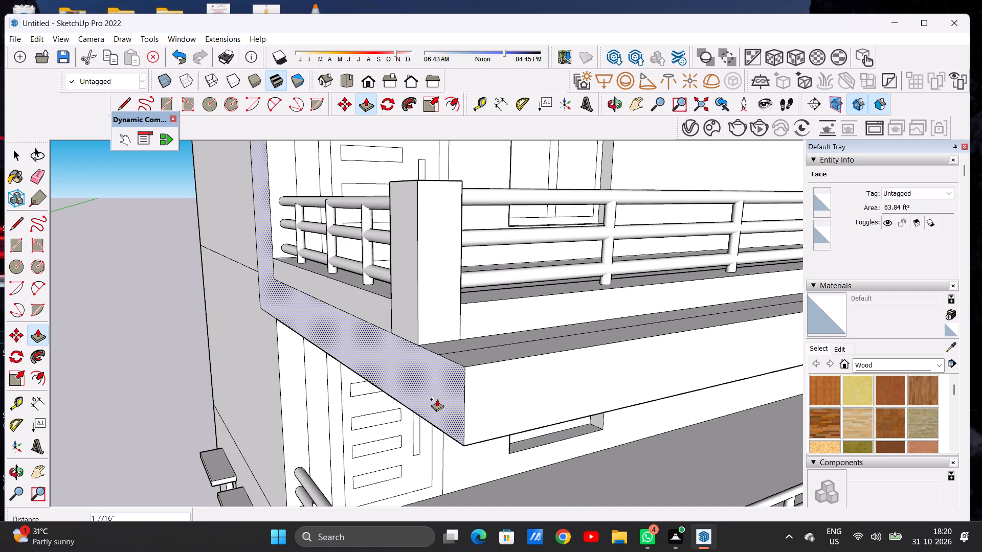
scroll(430, 384, "down", 19)
scroll(427, 365, "up", 1)
scroll(427, 365, "down", 8)
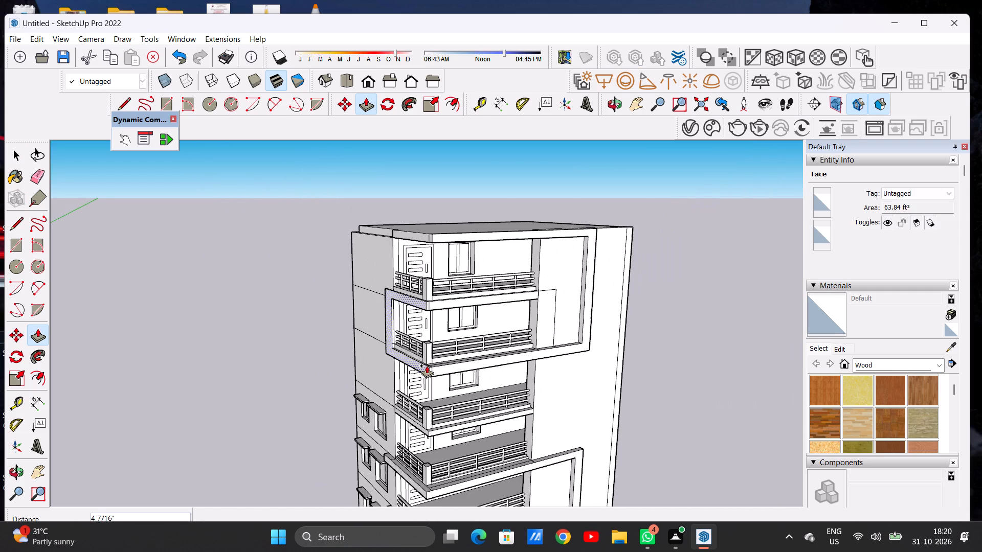
scroll(427, 365, "down", 2)
scroll(426, 363, "up", 7)
scroll(423, 363, "down", 1)
scroll(423, 363, "up", 6)
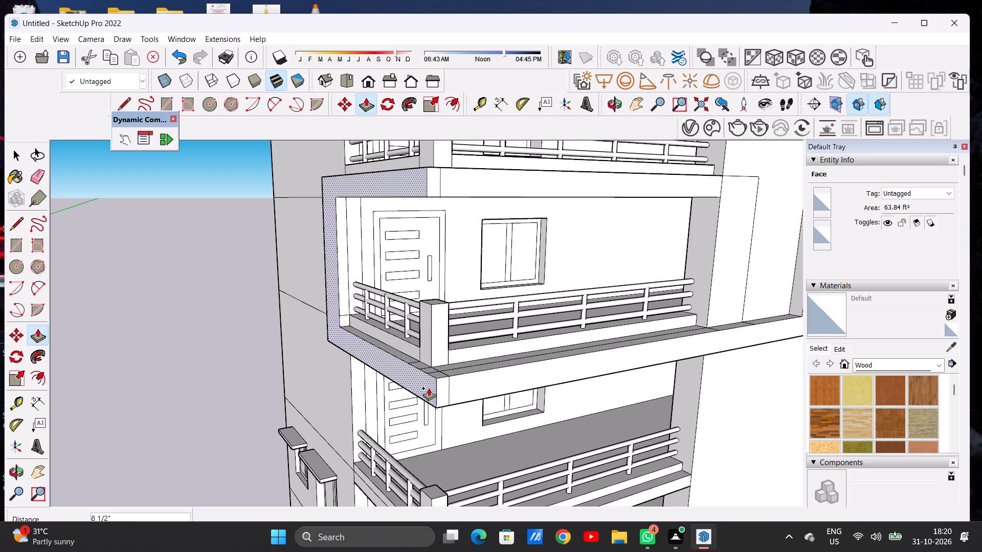
left_click(429, 388)
key("space")
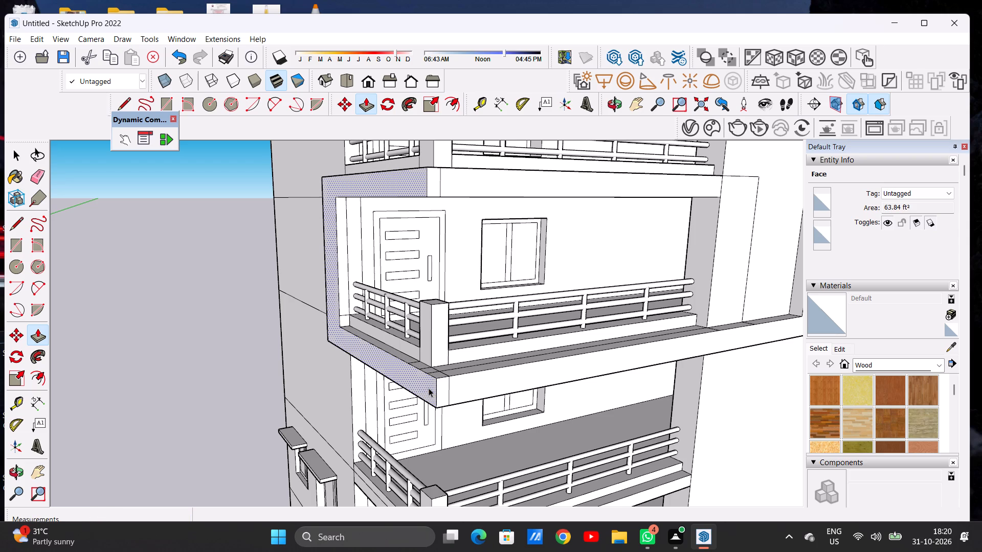
scroll(429, 388, "down", 8)
middle_click_drag(480, 371, 356, 359)
scroll(365, 355, "down", 7)
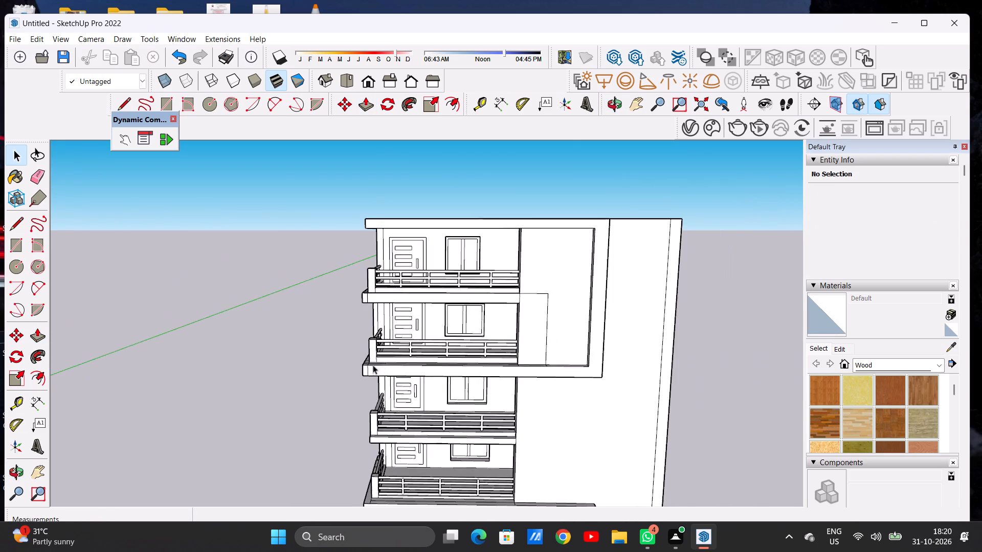
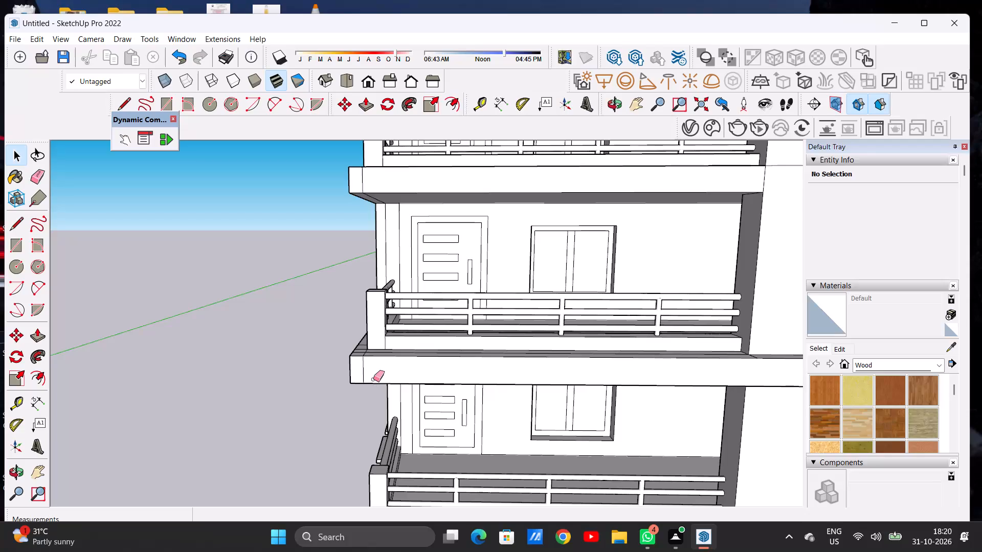
Erase the vertical edge near the corner on the front face of the upper frame's bottom bar.
scroll(373, 379, "up", 3)
scroll(373, 379, "down", 1)
scroll(373, 379, "up", 4)
left_click_drag(352, 354, 364, 360)
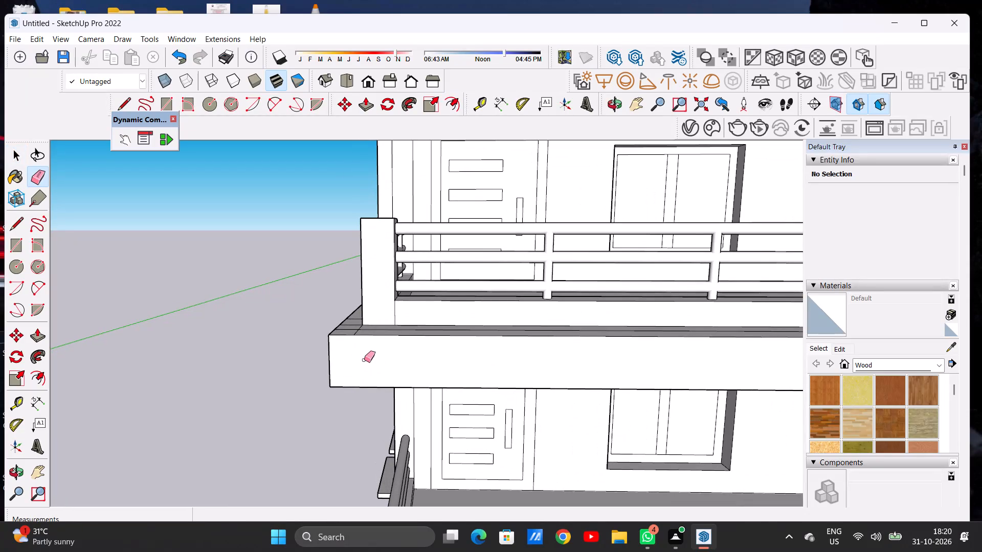
Erase the leftover edges on the top face of the upper frame's bottom bar around the second-highest balcony's corner post.
scroll(389, 314, "down", 8)
middle_click_drag(363, 334, 388, 425)
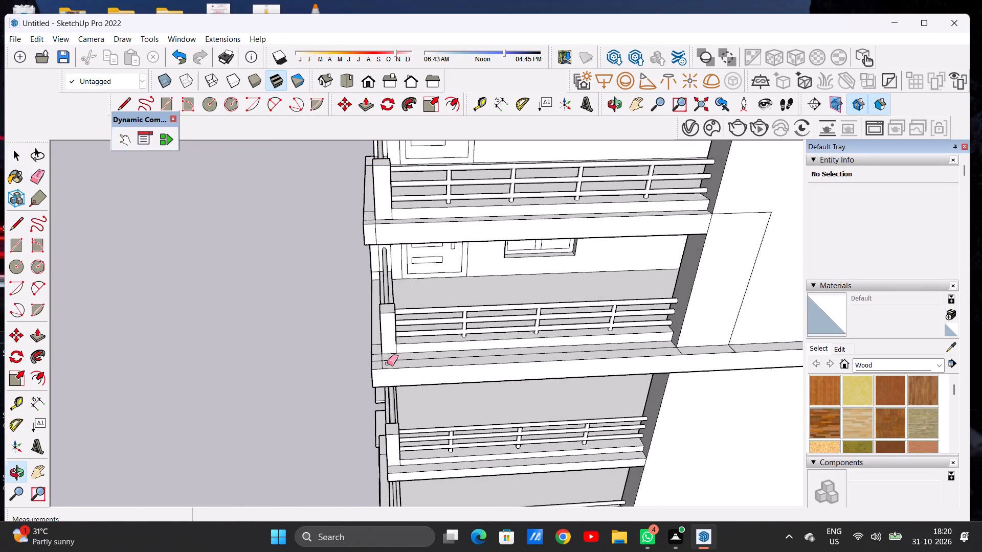
scroll(387, 363, "up", 18)
left_click_drag(353, 275, 344, 326)
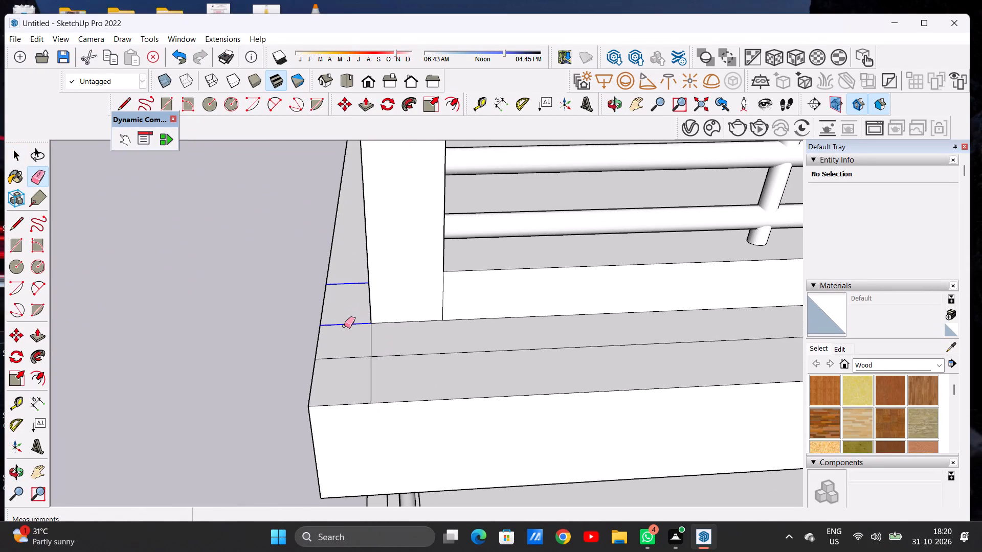
left_click_drag(344, 326, 344, 328)
scroll(363, 355, "down", 11)
scroll(362, 347, "up", 5)
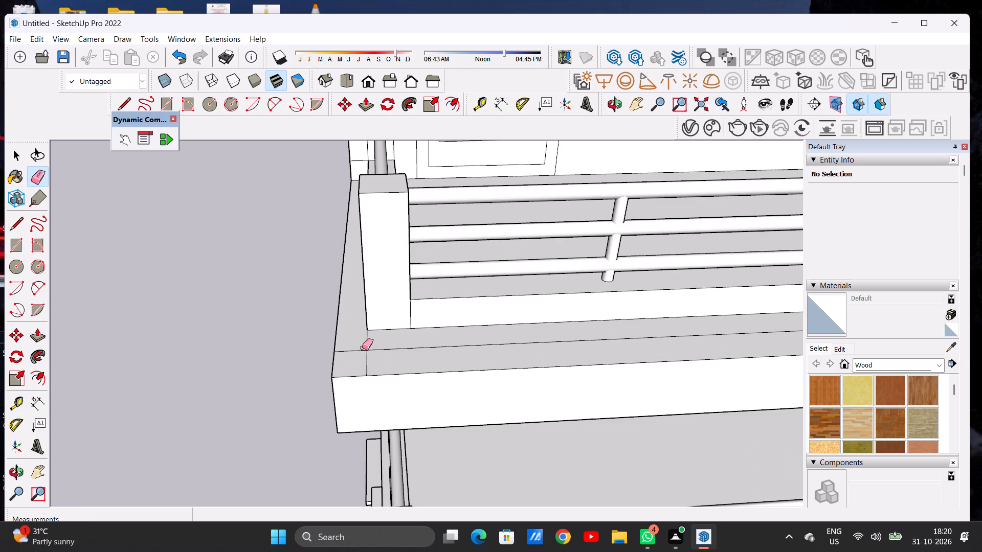
left_click_drag(349, 348, 374, 369)
left_click_drag(370, 347, 372, 352)
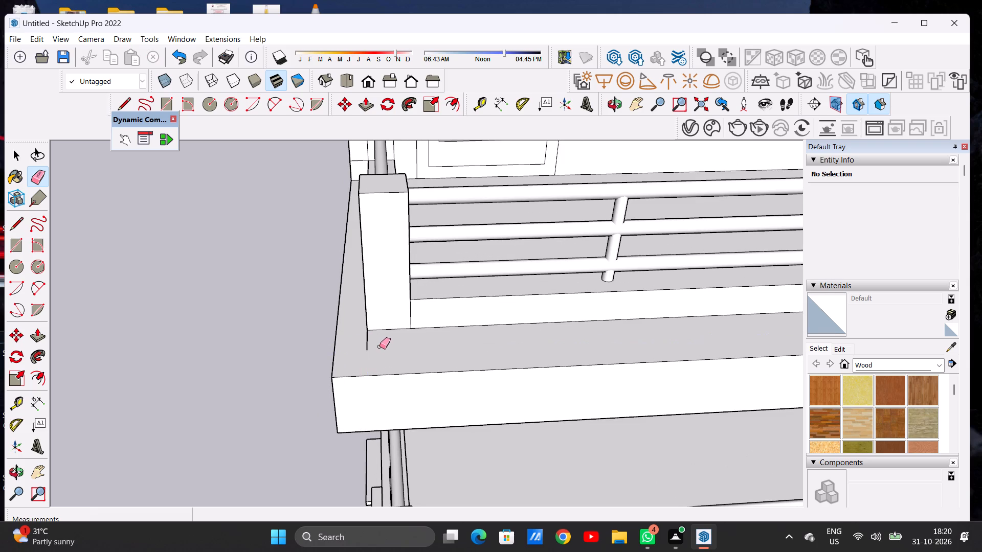
left_click_drag(379, 346, 364, 343)
Erase the short leftover edges crossing the top of the upper frame's bottom bar on the blank front wall.
scroll(364, 350, "down", 4)
scroll(364, 350, "up", 1)
scroll(364, 350, "down", 20)
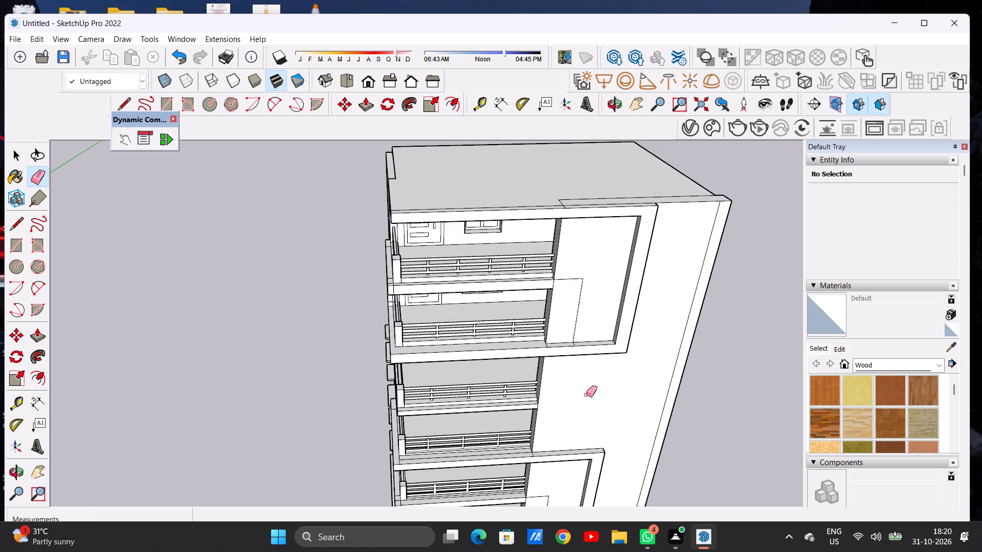
middle_click_drag(562, 389, 541, 289)
middle_click_drag(535, 358, 526, 439)
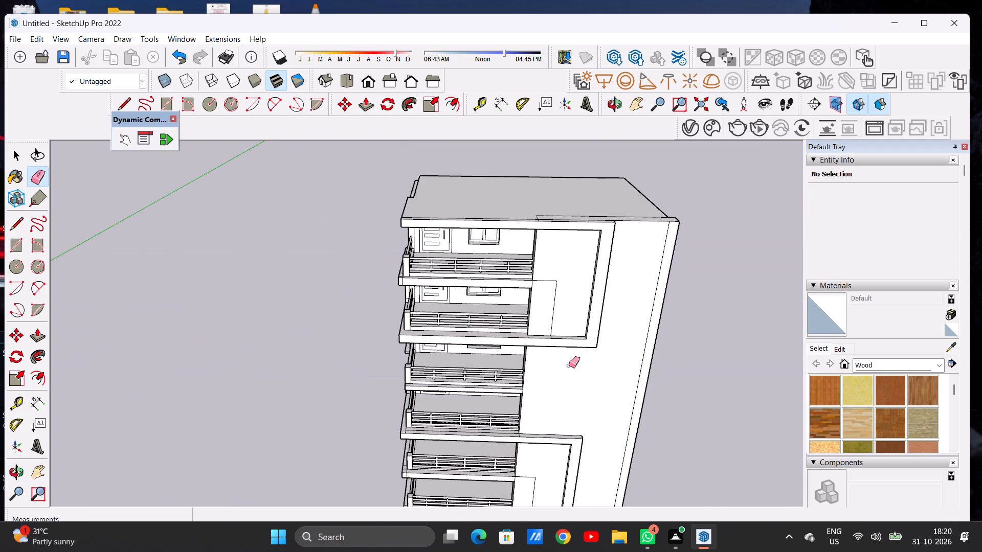
scroll(567, 357, "up", 11)
middle_click_drag(529, 332, 538, 411)
scroll(555, 386, "up", 5)
scroll(555, 386, "down", 1)
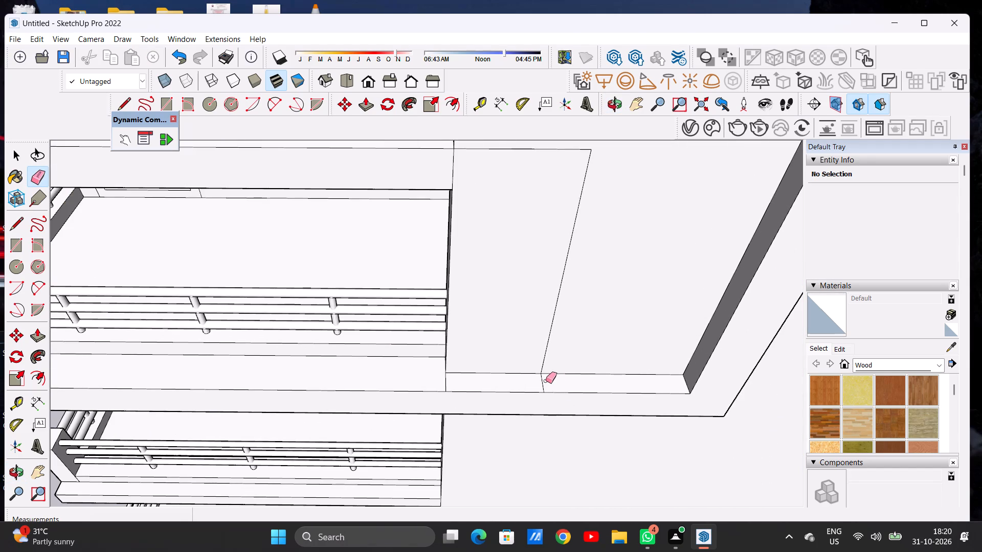
left_click_drag(546, 381, 533, 382)
left_click_drag(478, 381, 440, 382)
scroll(468, 385, "down", 6)
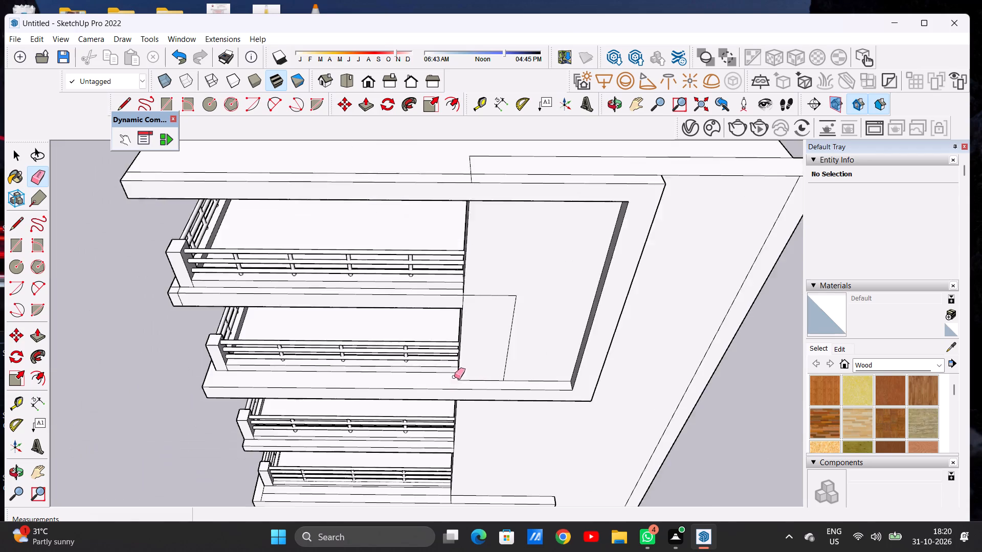
Examine the upper and lower frames and the side wall of the whole building from several angles.
scroll(454, 377, "down", 12)
scroll(467, 380, "up", 1)
scroll(470, 383, "down", 1)
middle_click_drag(467, 393, 472, 287)
scroll(428, 350, "down", 8)
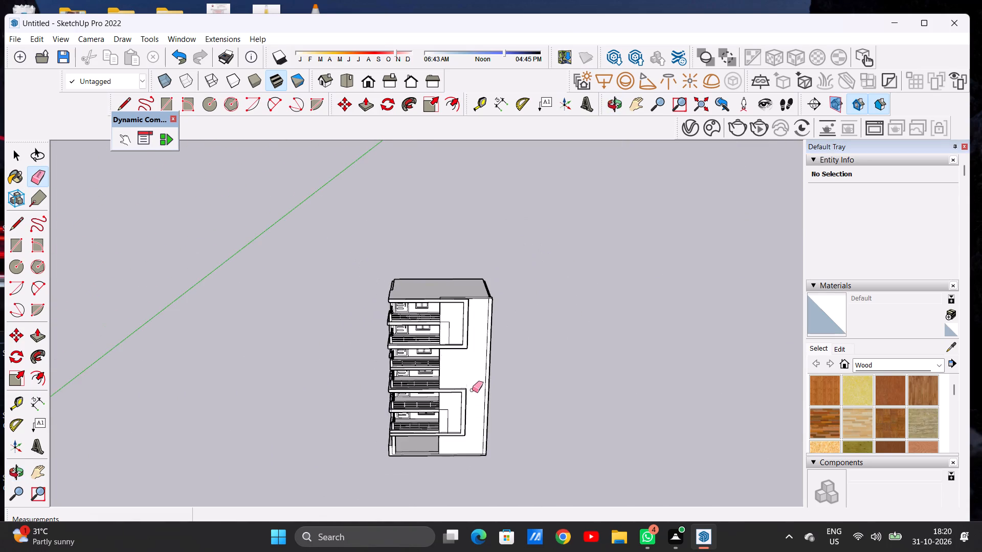
middle_click_drag(471, 411, 470, 374)
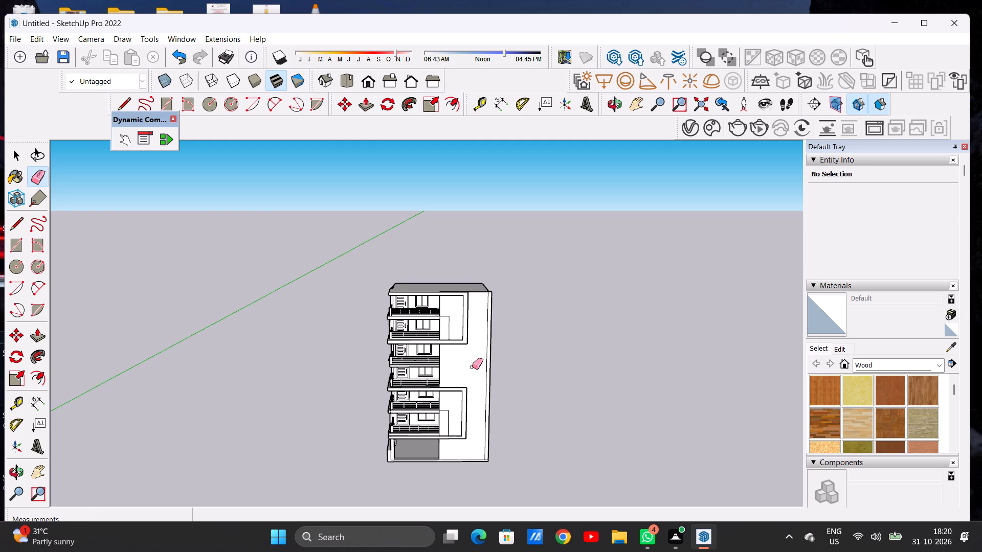
scroll(475, 363, "down", 14)
scroll(468, 383, "up", 19)
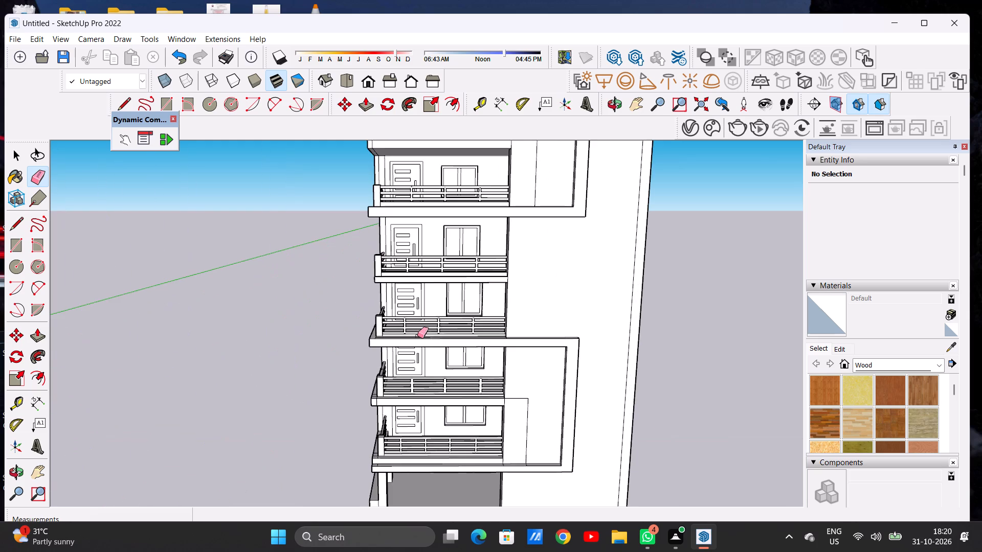
middle_click_drag(417, 336, 526, 338)
key("space")
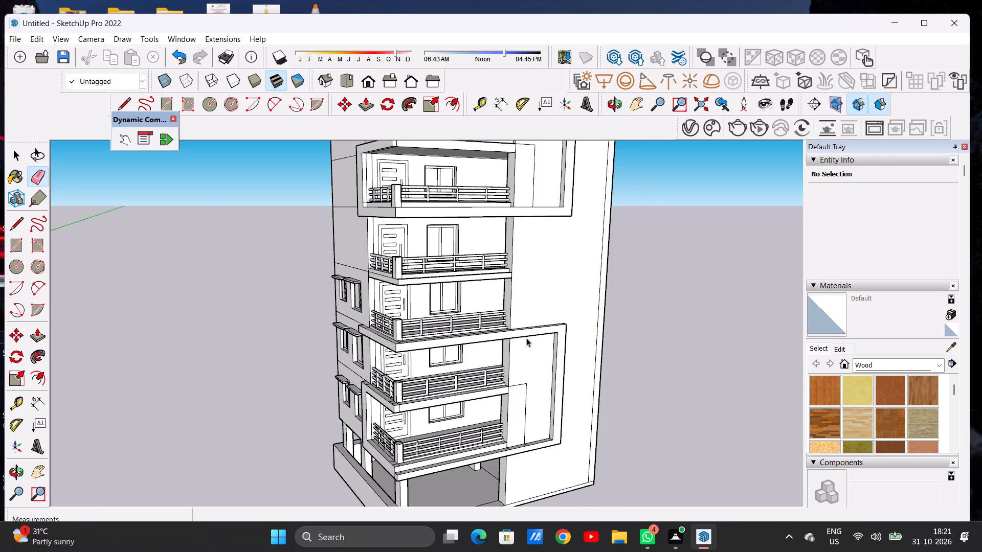
scroll(548, 343, "down", 9)
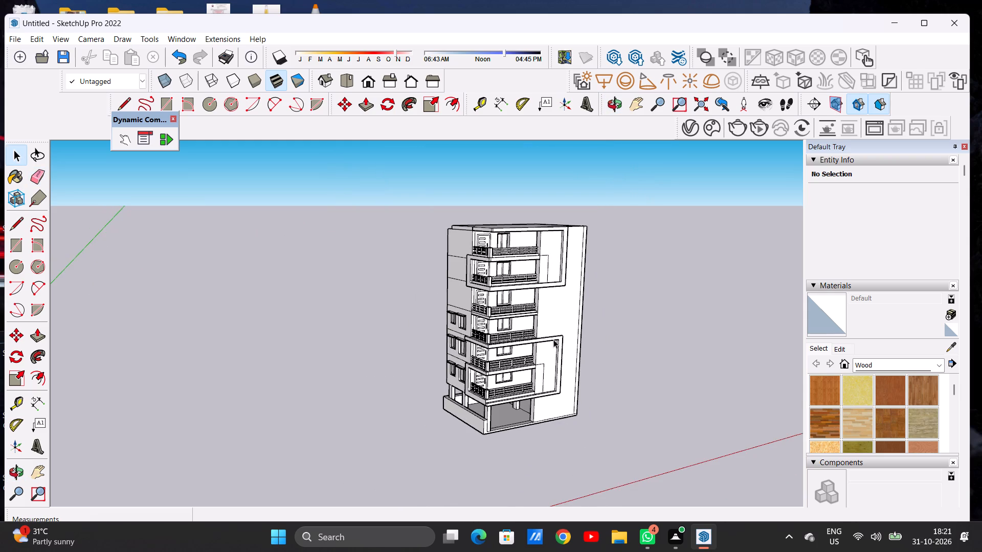
middle_click_drag(552, 339, 584, 336)
scroll(464, 316, "up", 4)
scroll(464, 315, "down", 1)
middle_click_drag(463, 315, 640, 278)
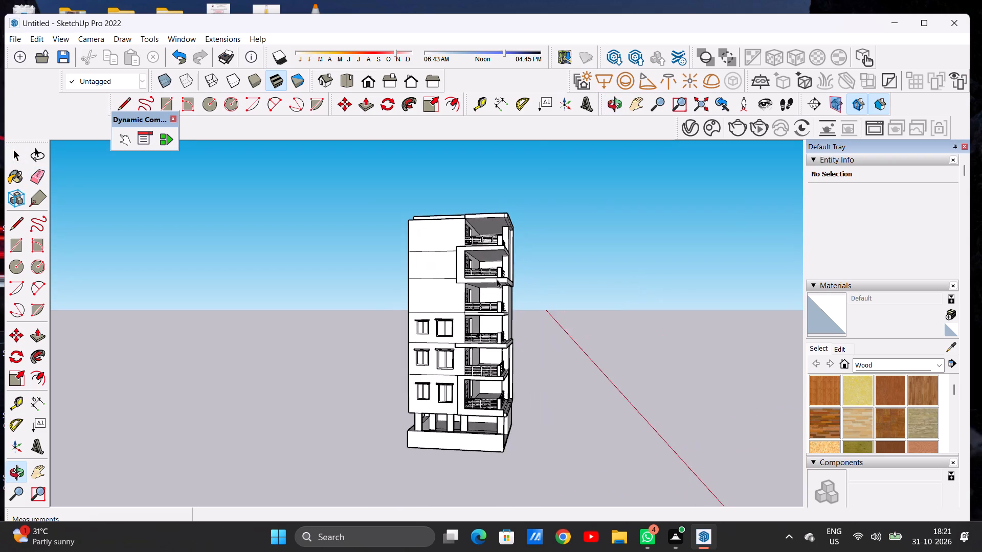
scroll(494, 279, "up", 7)
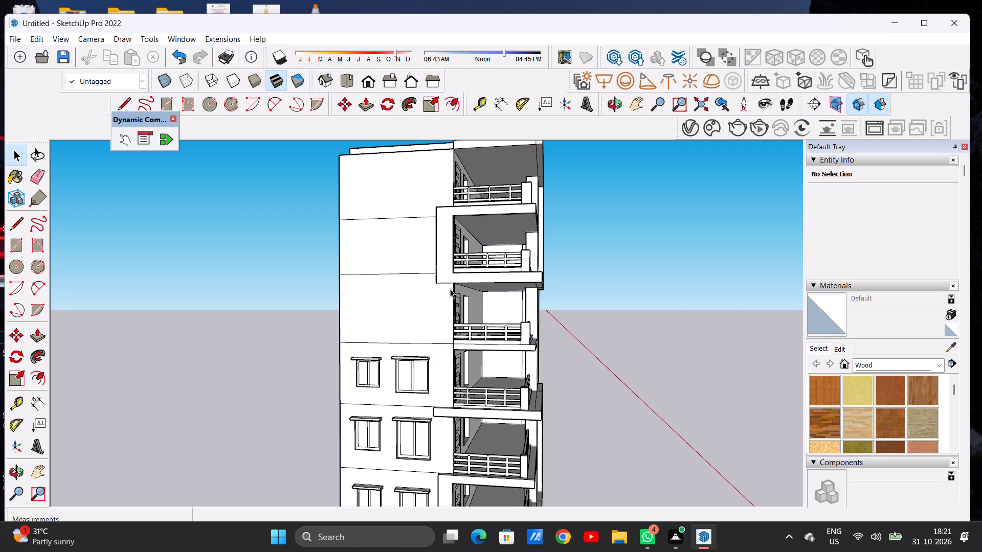
scroll(443, 333, "down", 4)
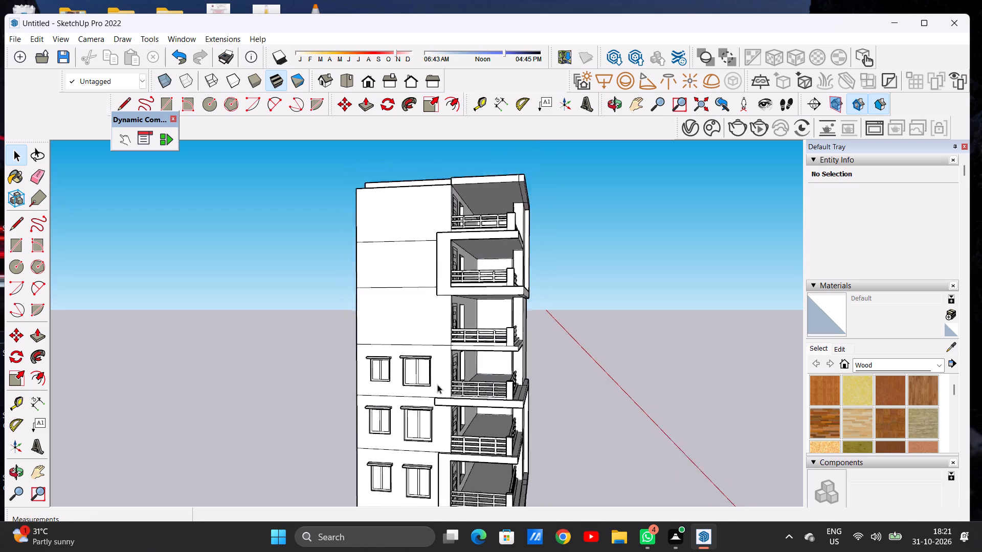
Draw a window rectangle about 5' 7 1/2" wide by 5' 10 3/4" high on the side wall's first blank storey, above the larger windows.
scroll(437, 384, "down", 5)
middle_click_drag(421, 346, 454, 360)
scroll(436, 356, "up", 1)
scroll(436, 356, "down", 1)
scroll(436, 356, "up", 5)
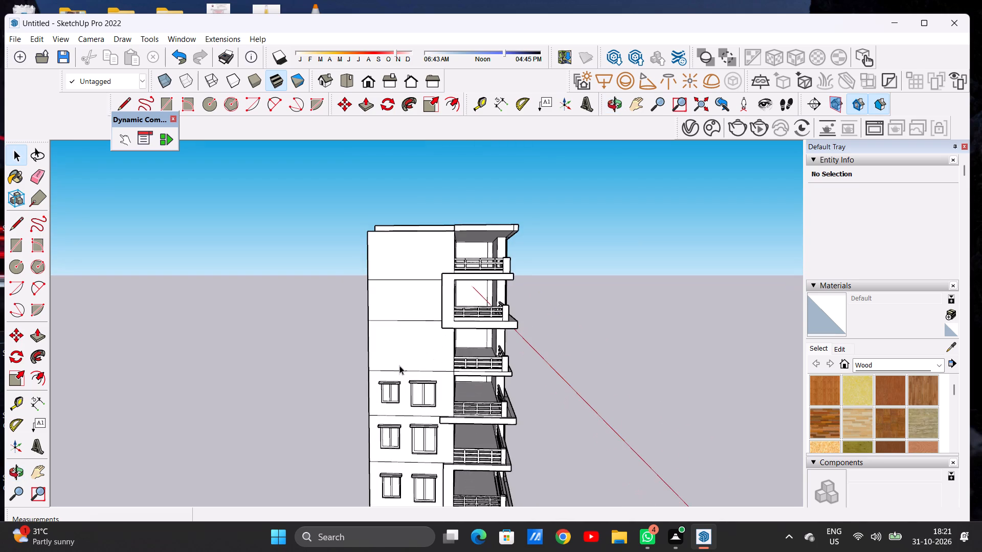
scroll(399, 365, "up", 8)
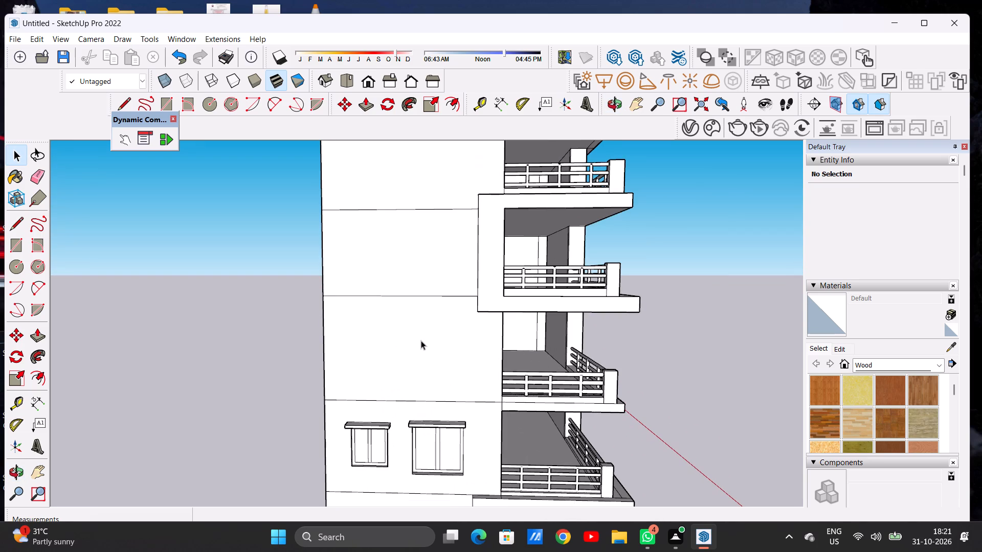
key("r")
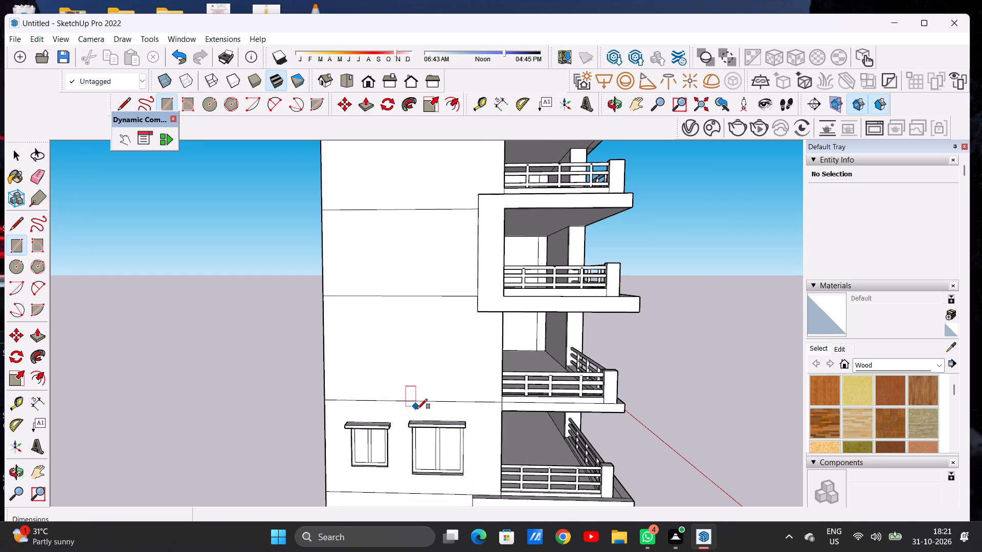
scroll(421, 417, "up", 5)
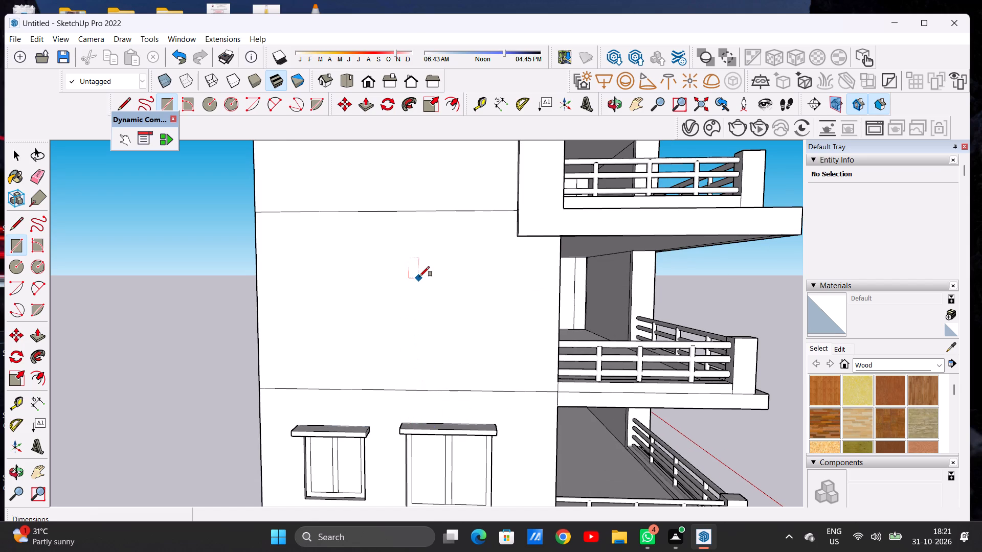
left_click(404, 251)
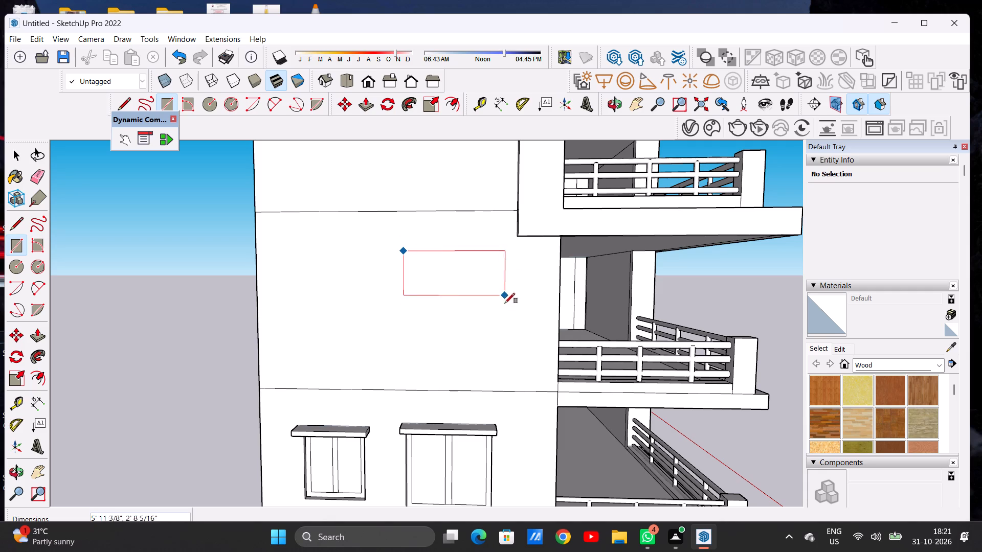
left_click(499, 351)
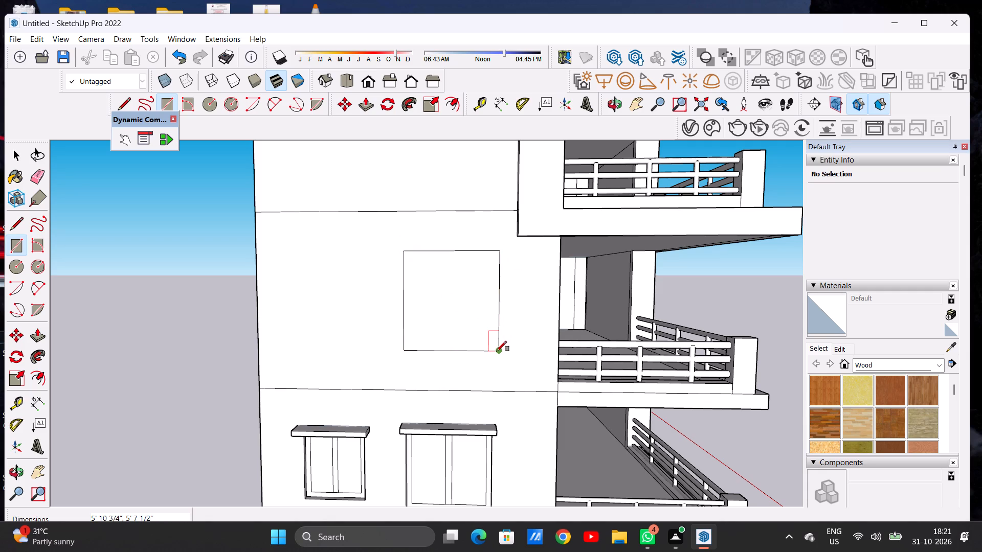
key("space")
Draw a smaller window rectangle about 3' 9" wide by 4' 8" high beside it, above the side wall's smaller windows.
scroll(485, 307, "down", 11)
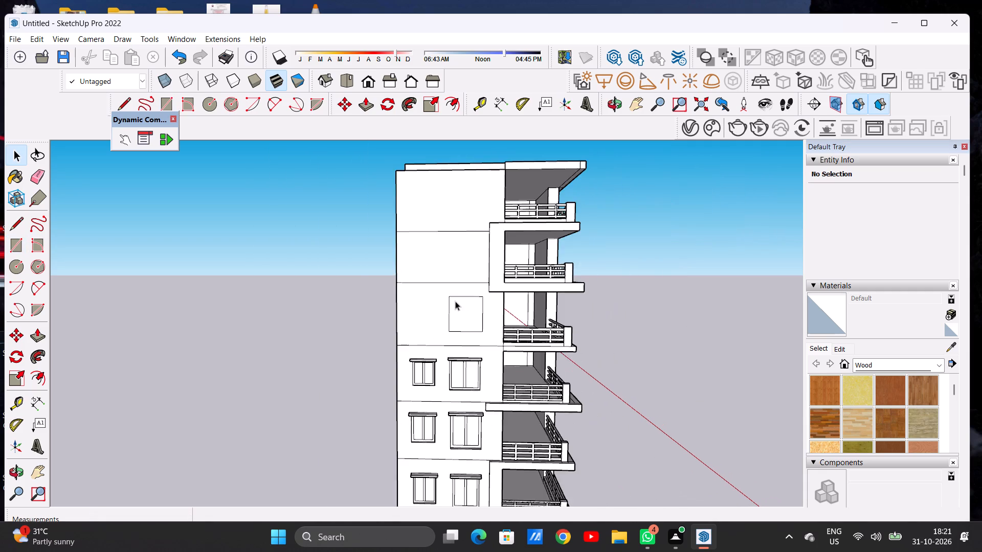
scroll(455, 301, "up", 9)
scroll(428, 333, "down", 12)
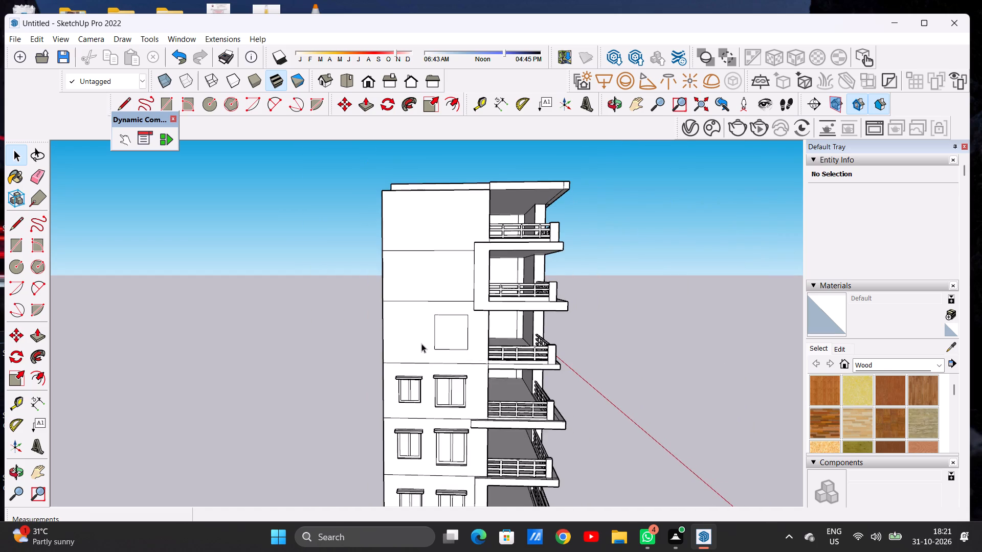
scroll(416, 335, "up", 7)
key("r")
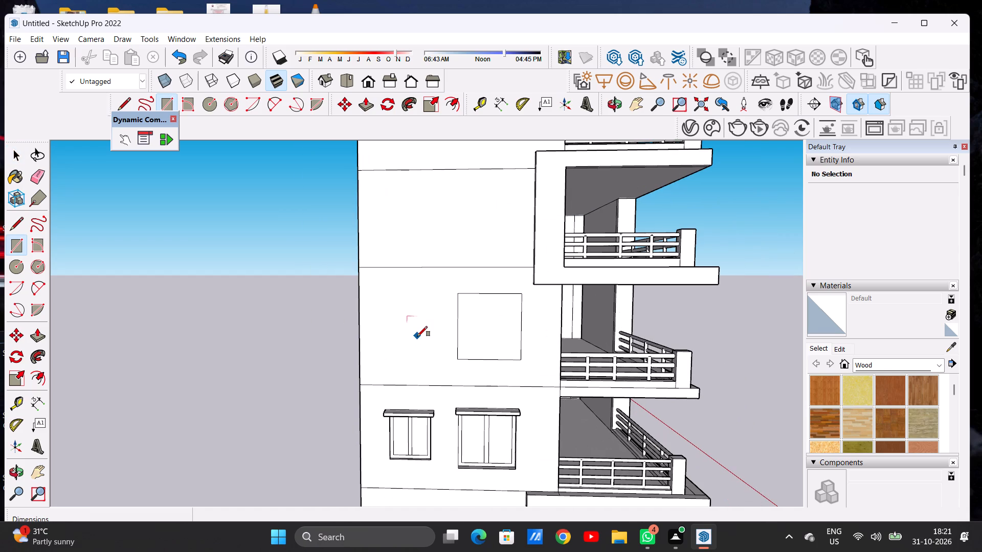
scroll(417, 336, "up", 3)
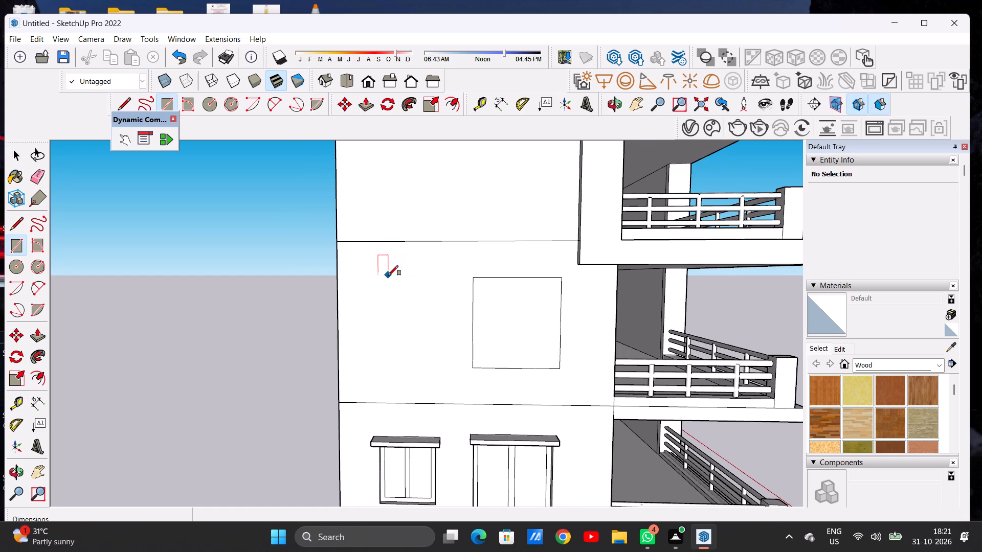
left_click(374, 275)
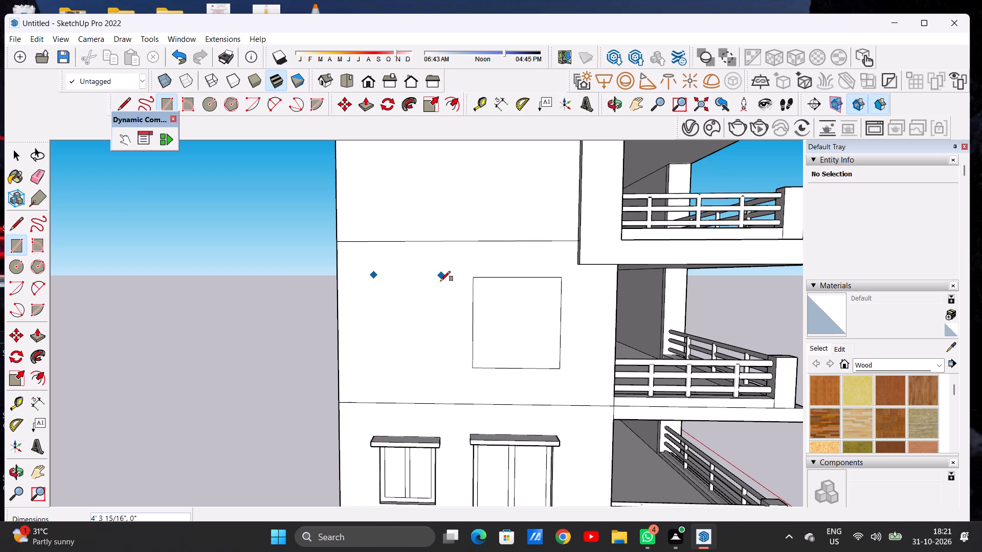
left_click(430, 279)
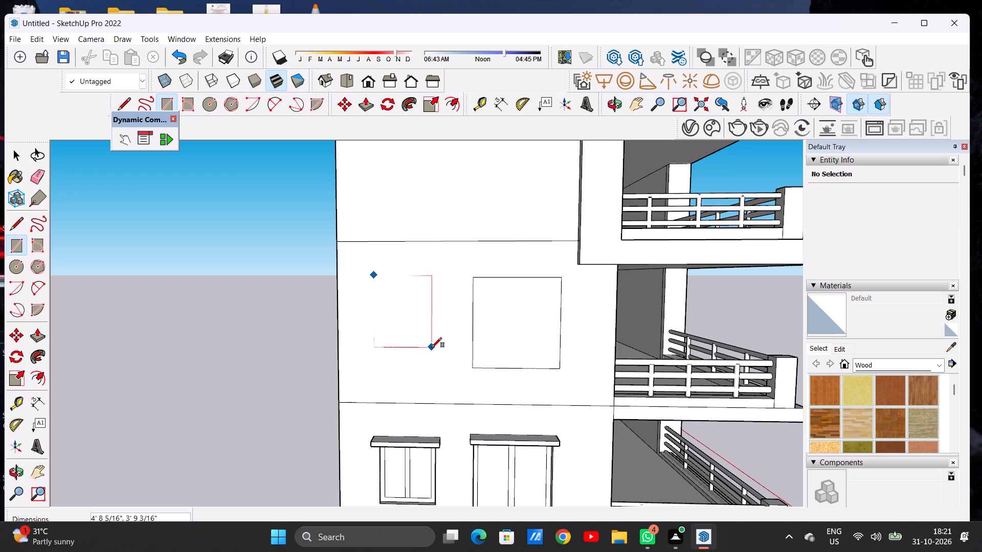
left_click(432, 348)
key("space")
Move the smaller window rectangle about 8 3/4" diagonally downward and toward the larger rectangle.
scroll(431, 348, "up", 3)
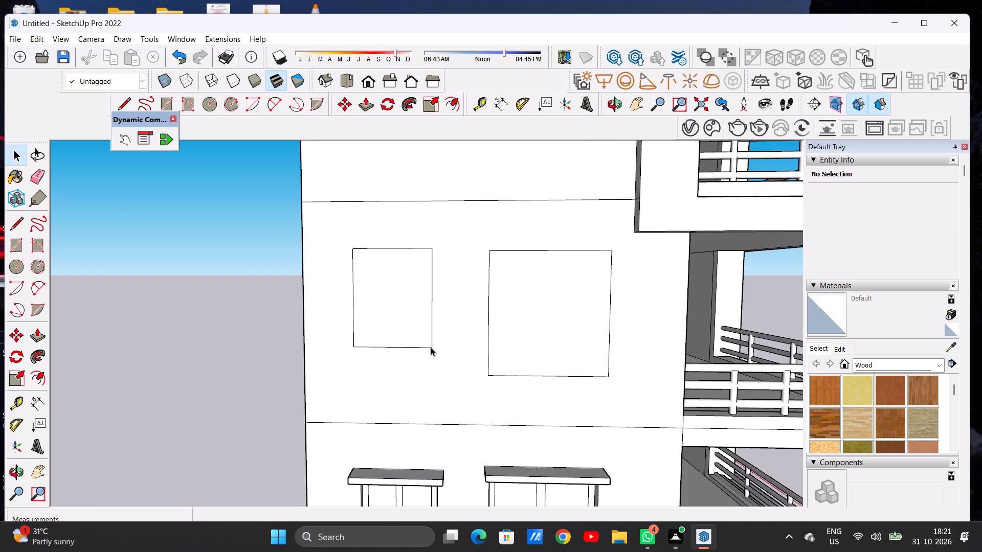
scroll(426, 345, "up", 2)
double_click(425, 313)
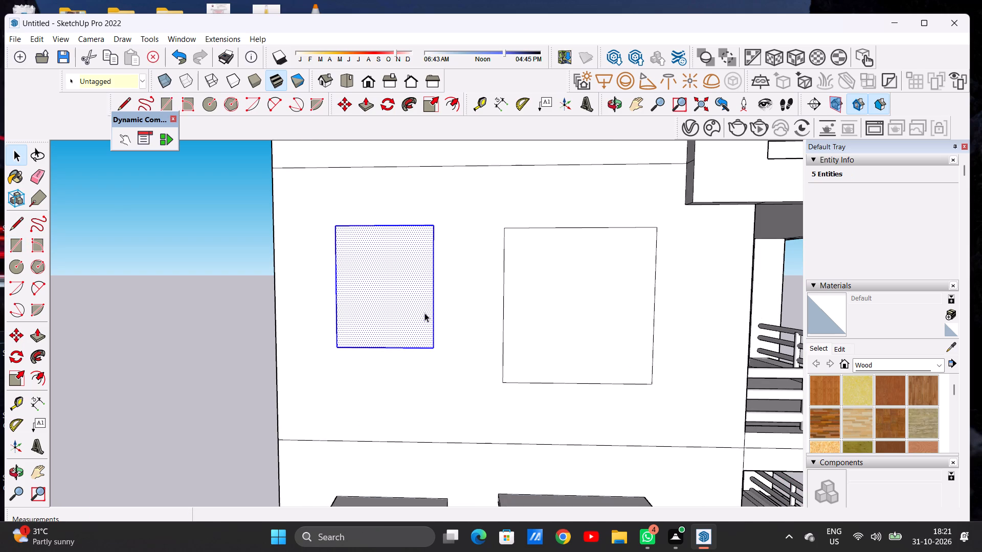
key("m")
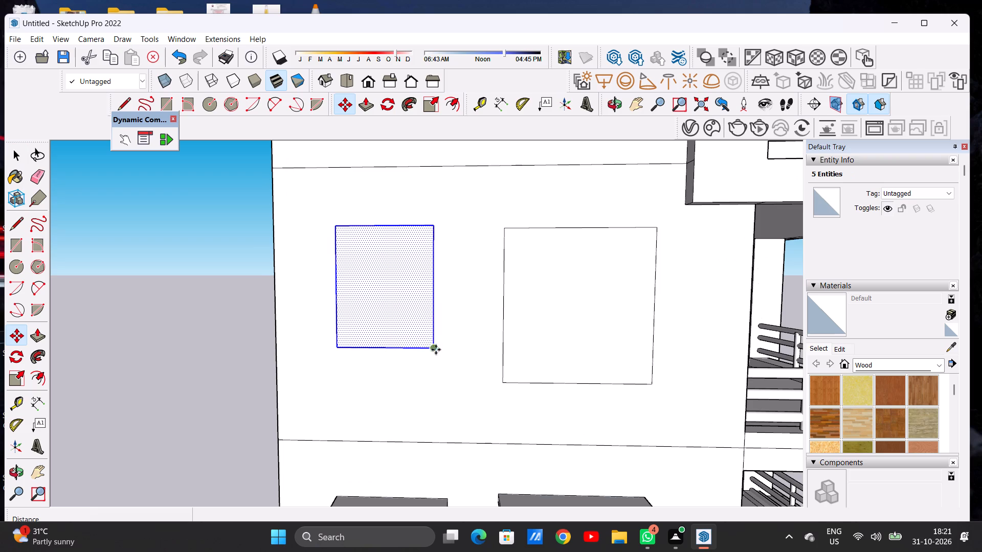
left_click(430, 349)
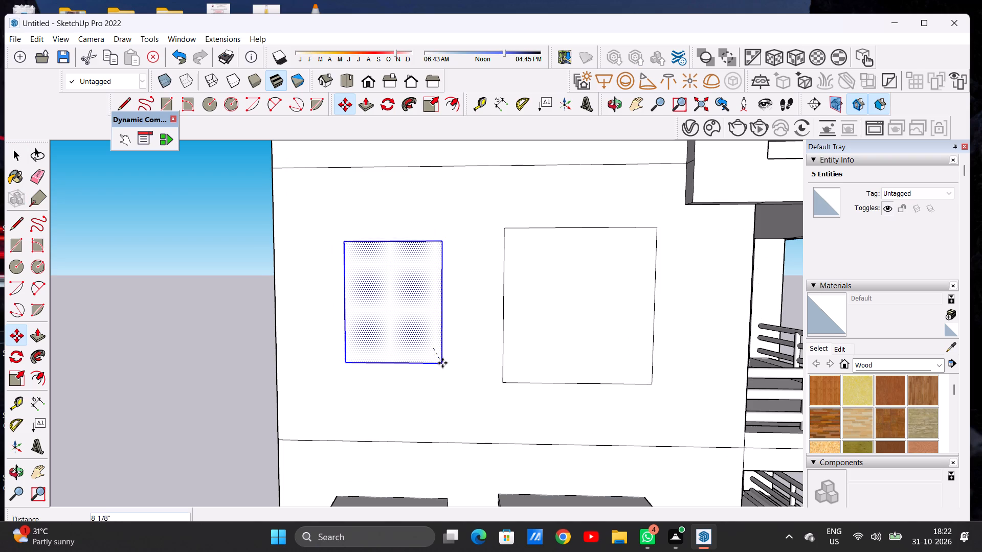
left_click(445, 363)
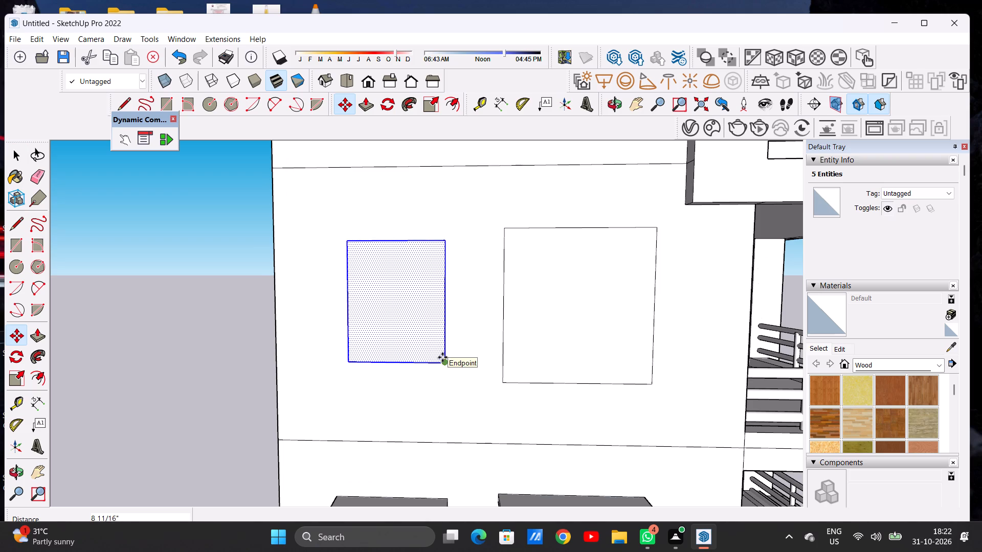
key("space")
scroll(445, 362, "down", 3)
left_click(261, 348)
scroll(272, 348, "down", 6)
scroll(467, 331, "down", 2)
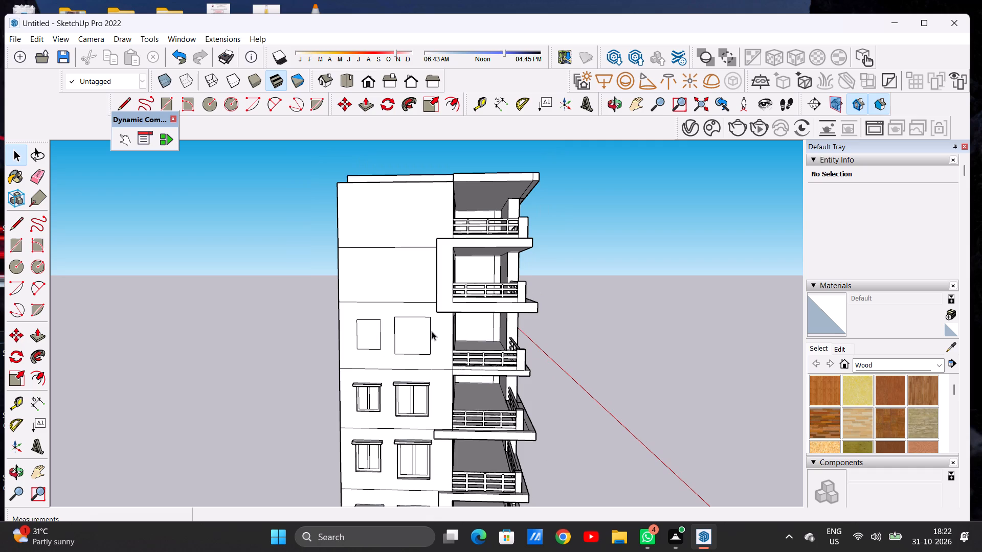
Draw a thin hood rectangle about 6' 5 1/2" long by 4 1/4" high just above the larger window rectangle.
scroll(423, 337, "up", 6)
scroll(422, 342, "down", 2)
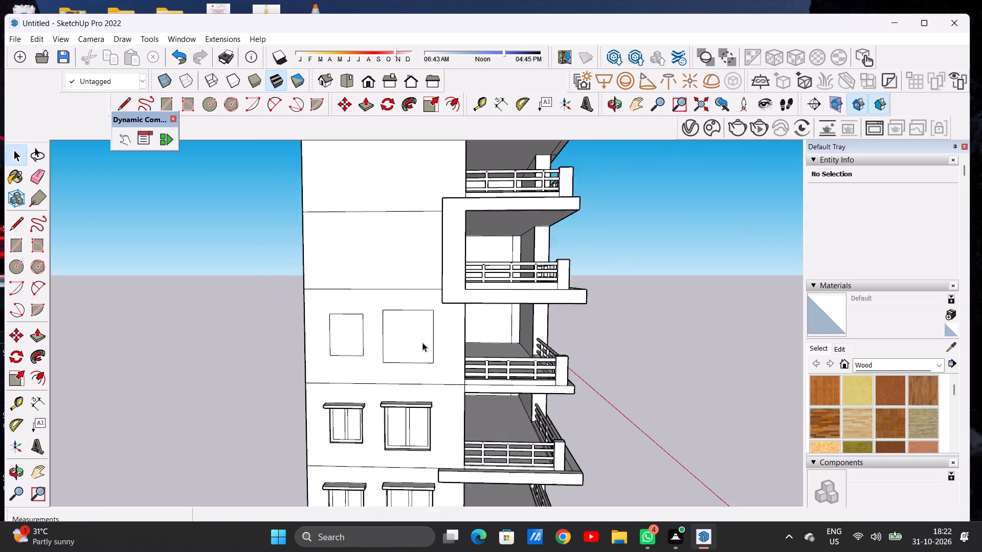
scroll(422, 342, "down", 2)
scroll(414, 358, "up", 6)
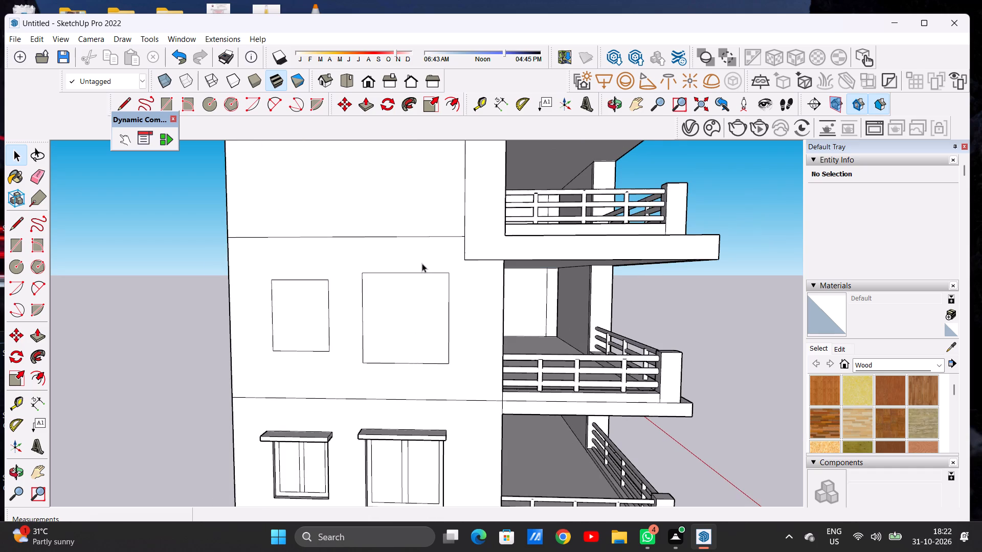
scroll(422, 263, "up", 3)
scroll(422, 263, "down", 1)
scroll(422, 263, "up", 1)
scroll(422, 263, "down", 1)
key("r")
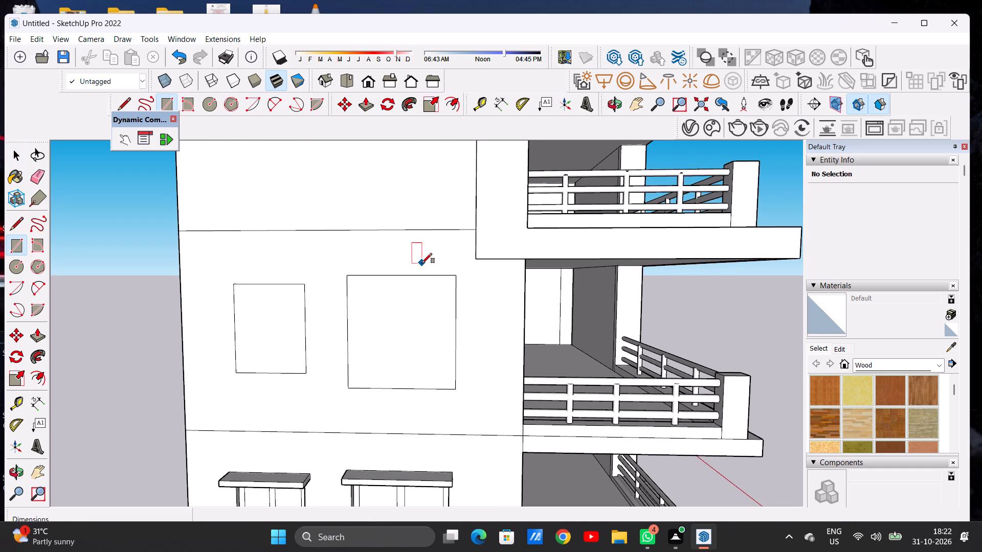
scroll(422, 263, "up", 1)
scroll(422, 263, "down", 1)
scroll(422, 263, "up", 4)
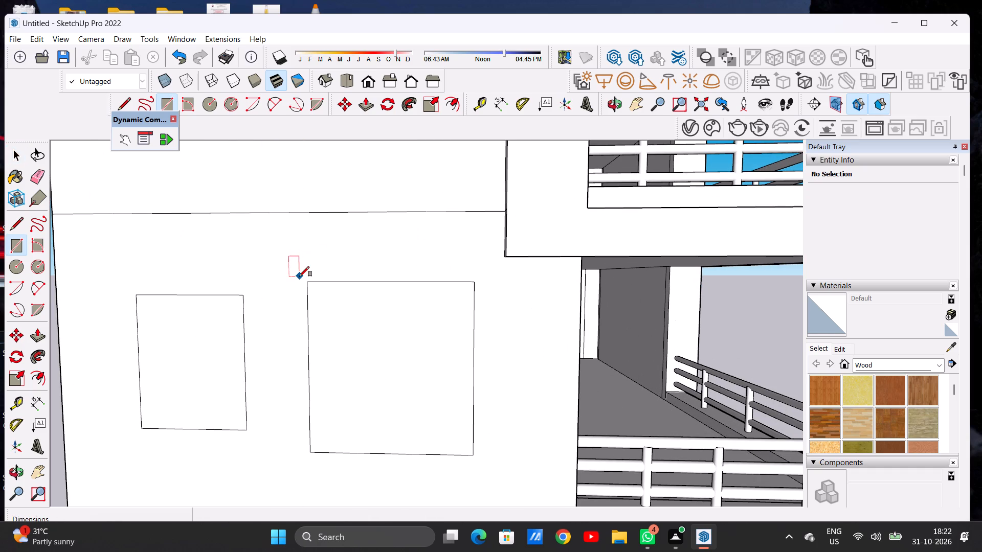
left_click(299, 277)
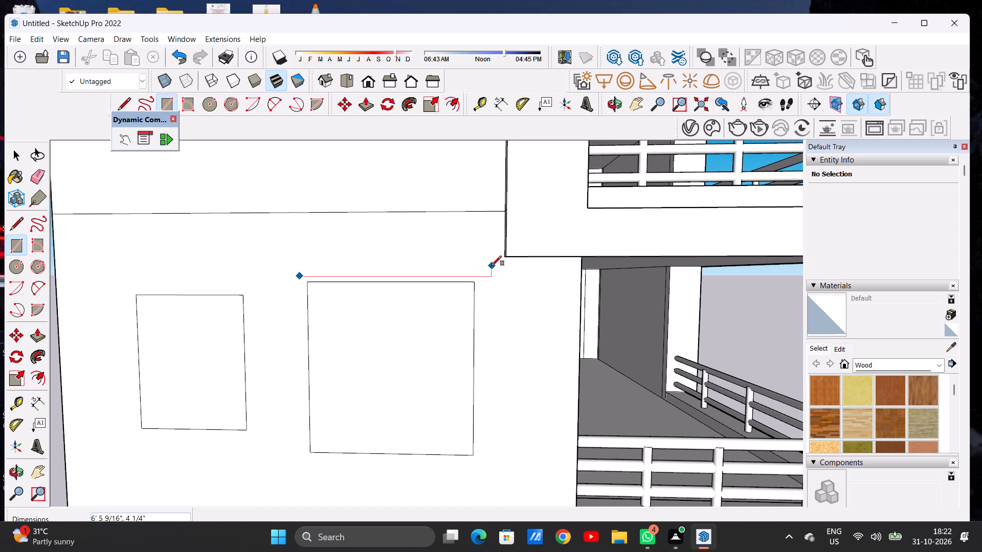
left_click(492, 266)
Draw a thin hood rectangle about 4' 4" long by 3 1/2" high just above the smaller window rectangle.
scroll(501, 271, "down", 5)
scroll(262, 277, "up", 4)
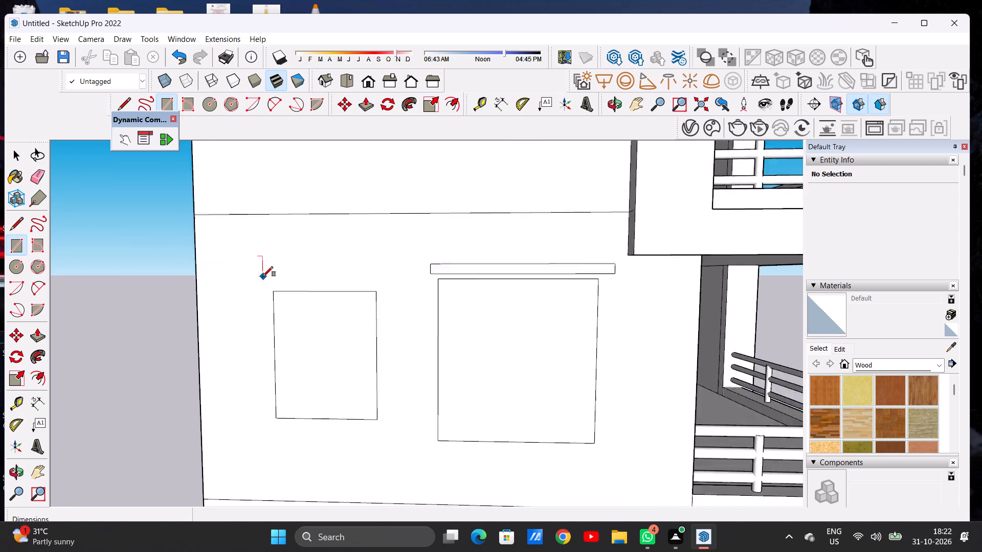
scroll(263, 277, "up", 2)
left_click(267, 288)
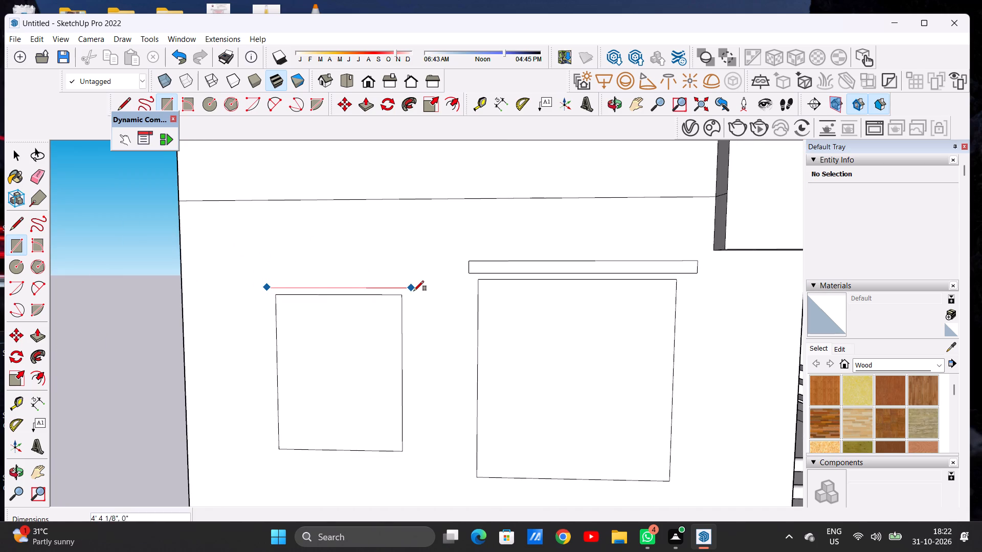
left_click(412, 278)
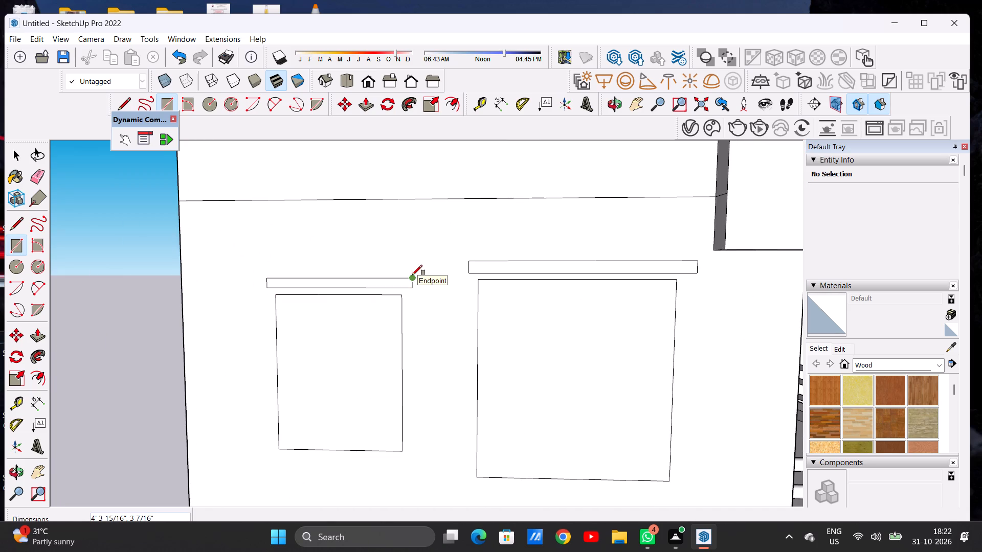
key("space")
Push the larger window rectangle's face about 8" into the side wall.
scroll(413, 275, "down", 7)
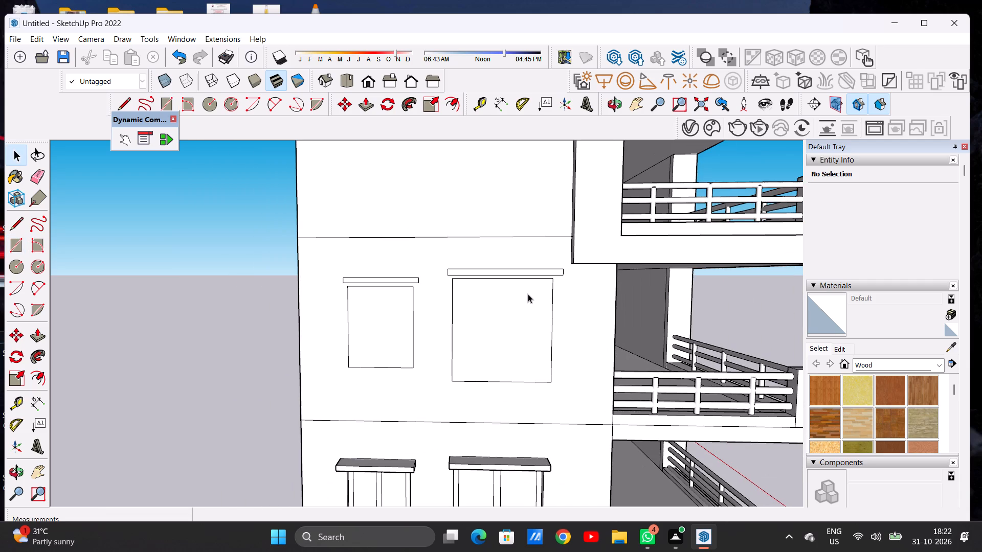
scroll(413, 296, "down", 6)
scroll(457, 308, "up", 3)
scroll(457, 308, "down", 1)
scroll(457, 308, "up", 1)
scroll(457, 308, "down", 1)
middle_click_drag(487, 282, 490, 337)
scroll(490, 337, "up", 3)
key("p")
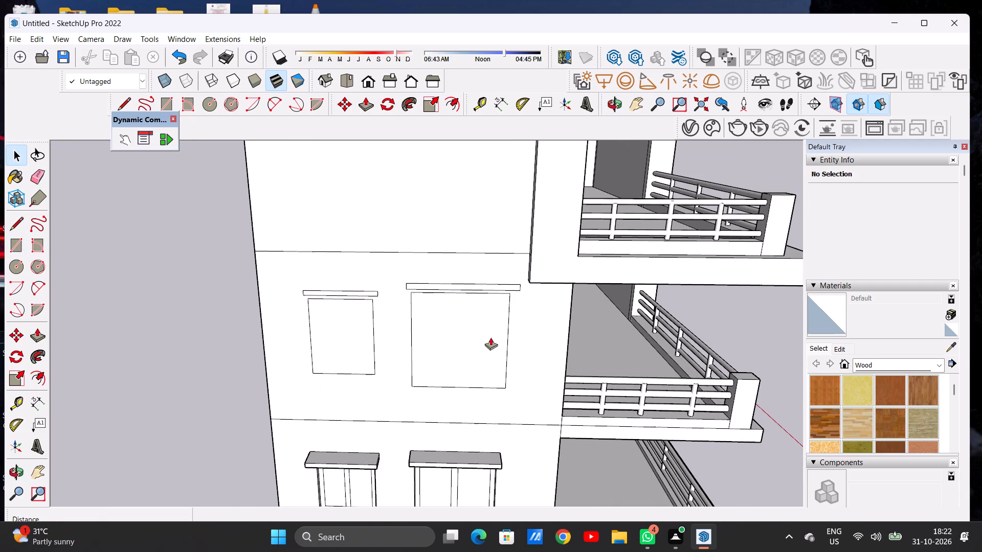
scroll(490, 337, "up", 8)
left_click(425, 361)
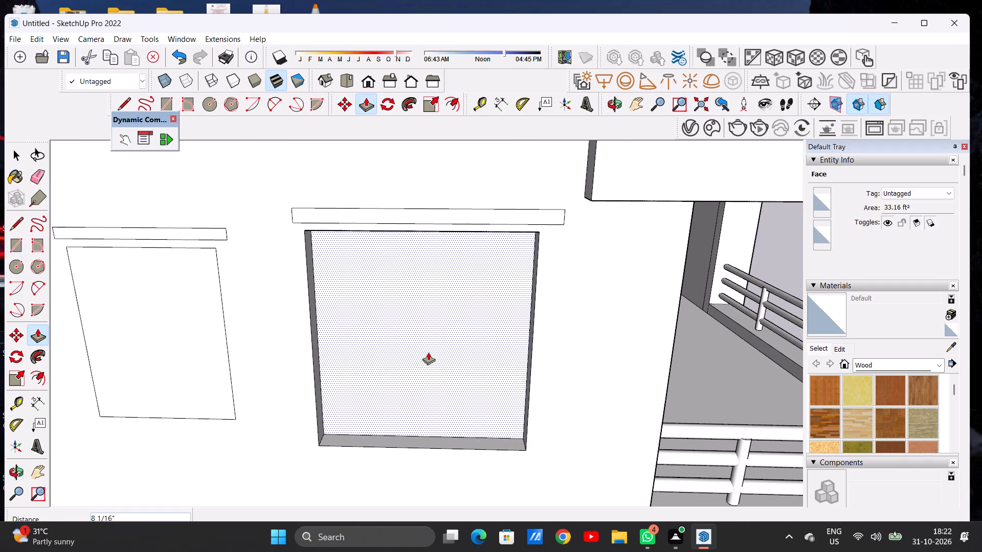
left_click(428, 352)
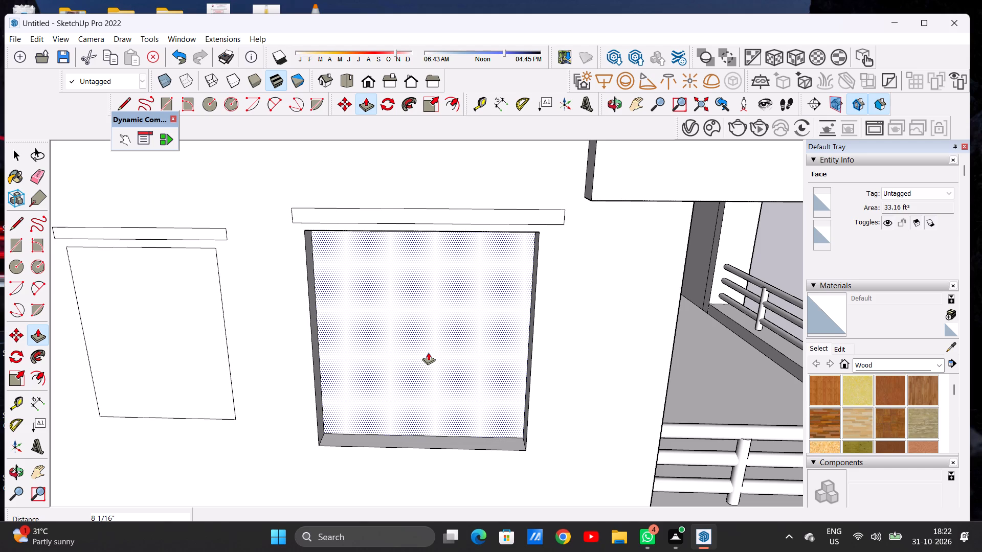
Push the smaller window rectangle's face about 6" into the side wall.
scroll(492, 246, "down", 5)
scroll(492, 246, "up", 1)
scroll(492, 246, "down", 2)
scroll(294, 292, "up", 8)
left_click(301, 297)
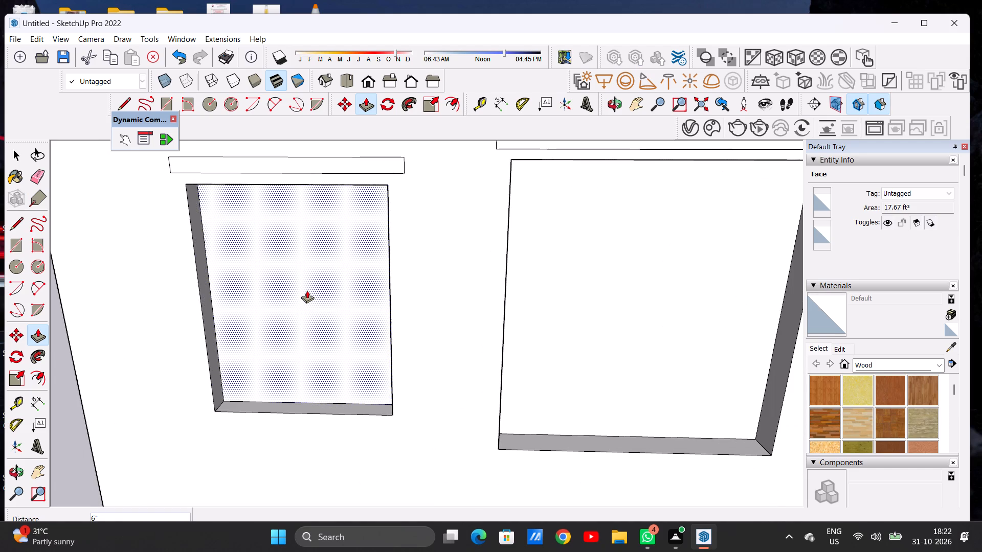
left_click(307, 290)
key("space")
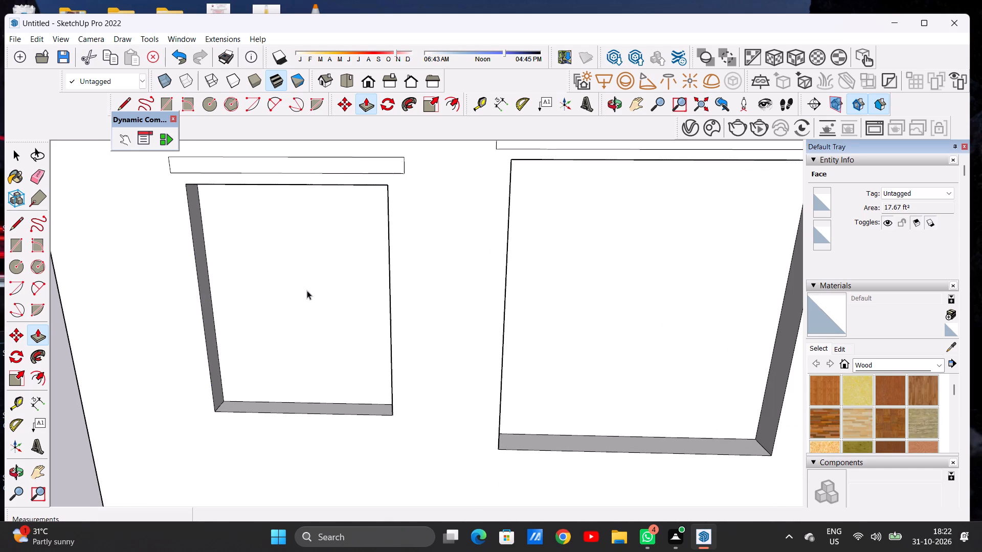
Offset the larger window's recessed face inward about 5 5/8" to outline its frame.
scroll(309, 291, "down", 13)
middle_click_drag(437, 307, 441, 278)
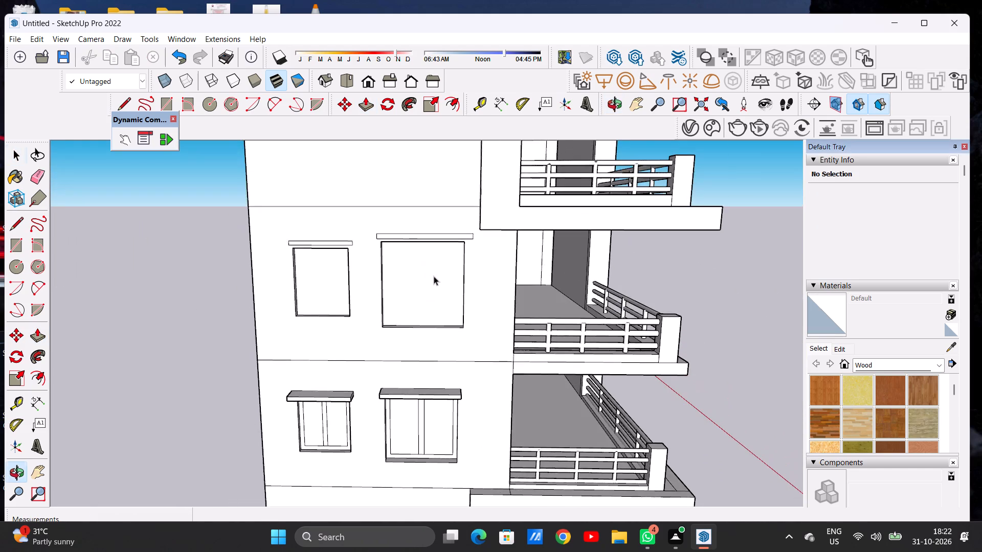
scroll(434, 276, "up", 6)
type("OF")
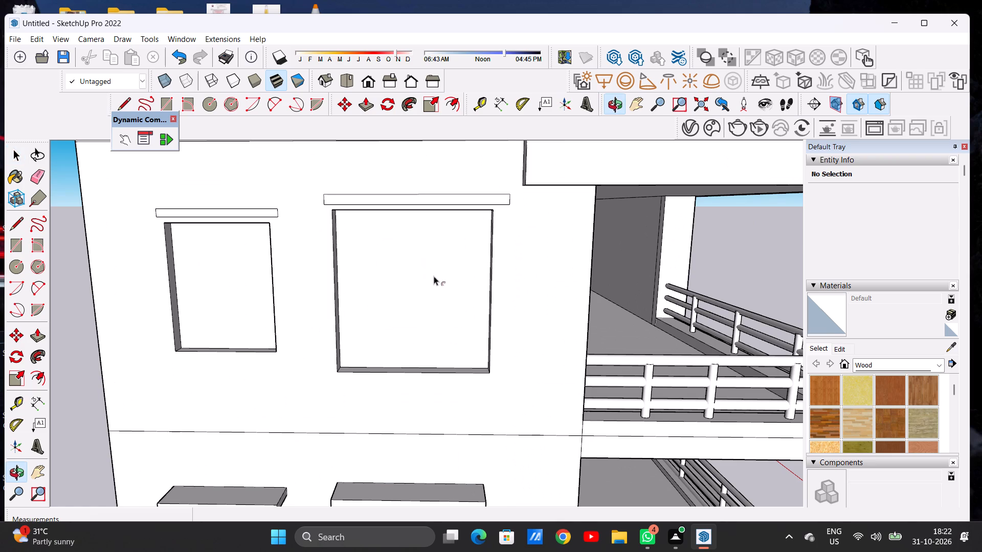
left_click(403, 223)
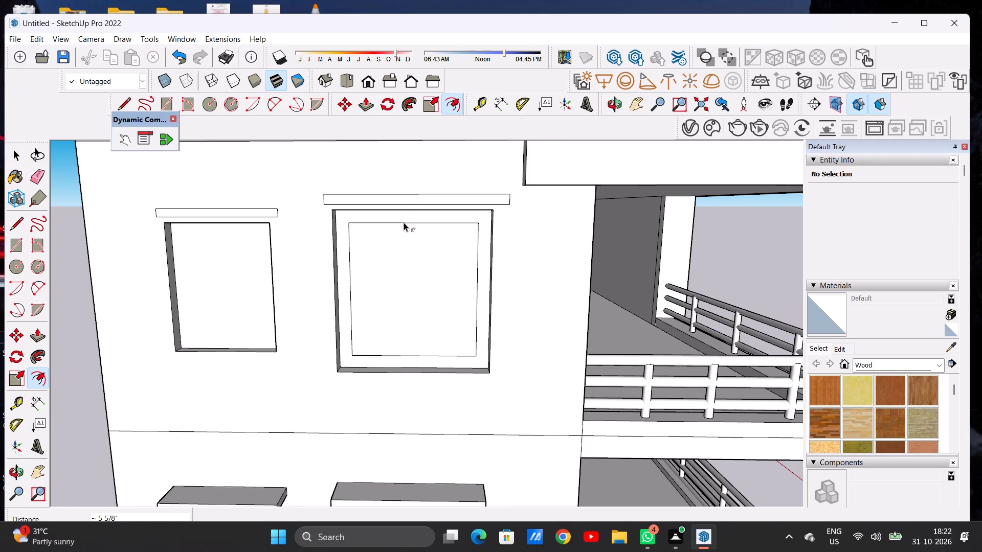
Repeat the same inward offset on the smaller window's recessed face to outline its frame.
scroll(526, 292, "down", 6)
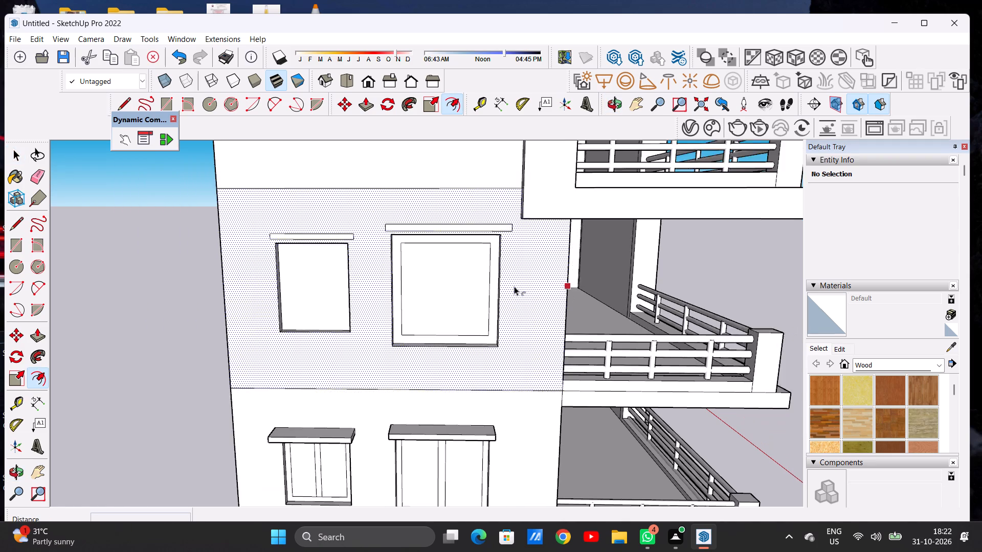
scroll(355, 284, "down", 1)
scroll(355, 284, "up", 1)
scroll(355, 284, "down", 1)
scroll(355, 284, "up", 3)
scroll(342, 279, "down", 1)
scroll(342, 279, "up", 4)
left_click(336, 248)
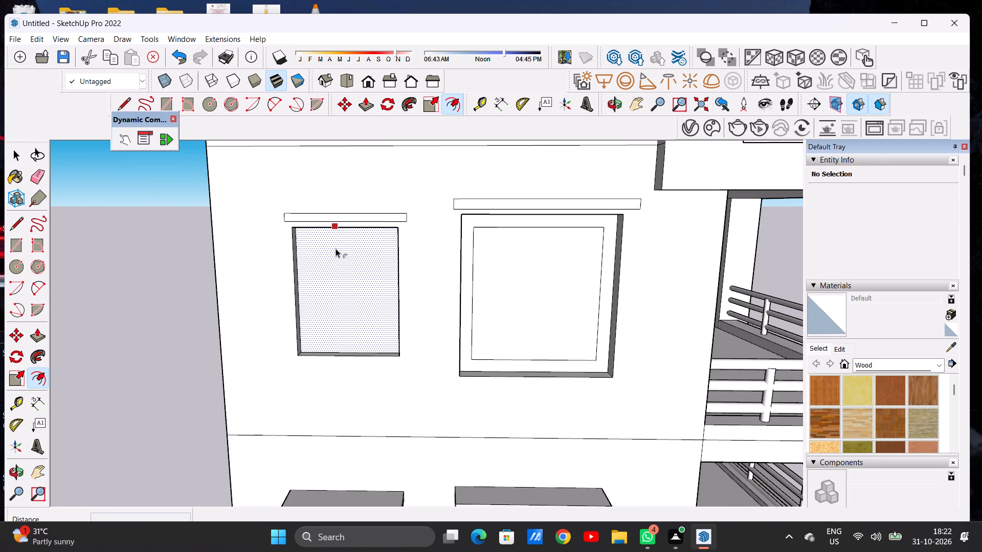
left_click(336, 248)
key("space")
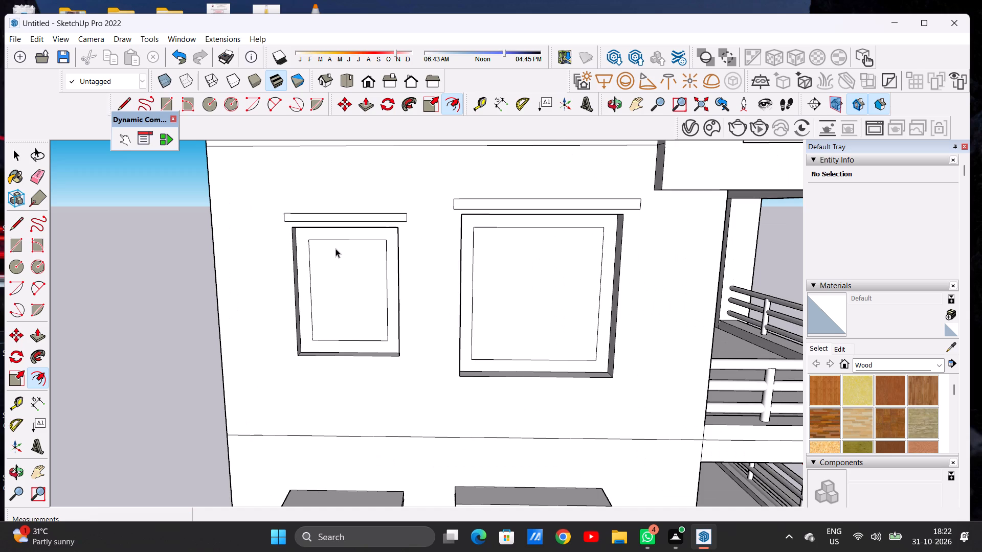
Draw two closely spaced vertical lines down the middle of the larger window's inner rectangle to form a central mullion.
scroll(336, 248, "down", 14)
scroll(371, 249, "up", 4)
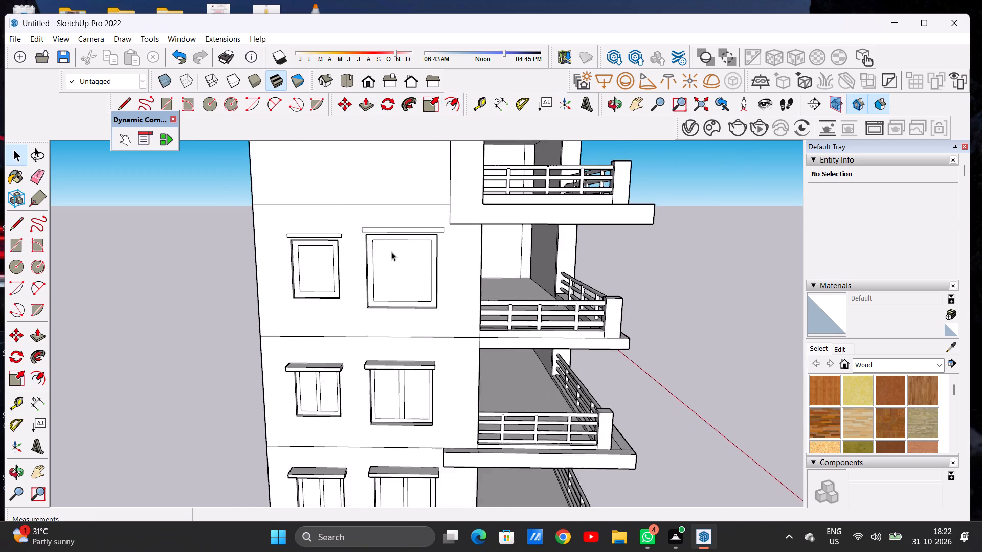
scroll(391, 251, "up", 11)
key("l")
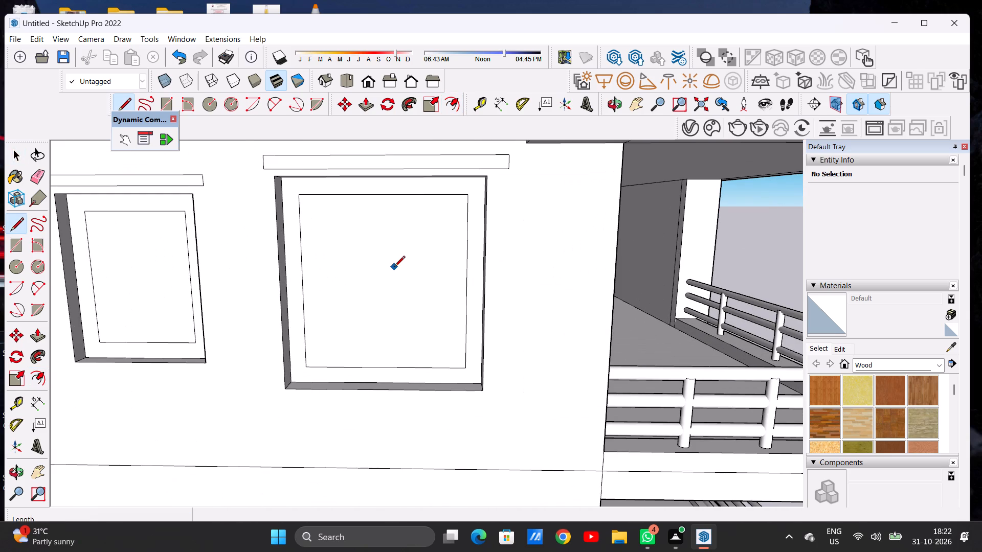
left_click(374, 194)
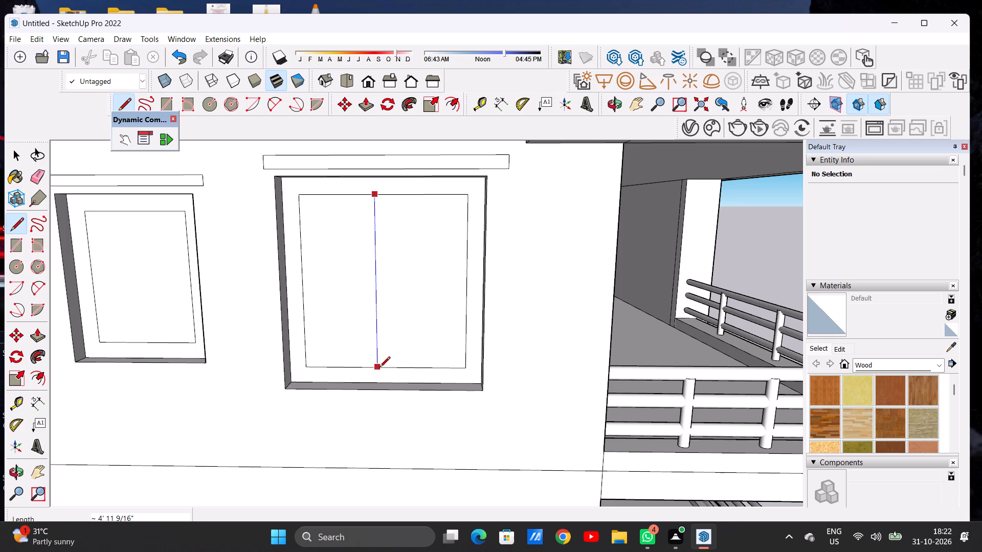
left_click(380, 368)
left_click(392, 195)
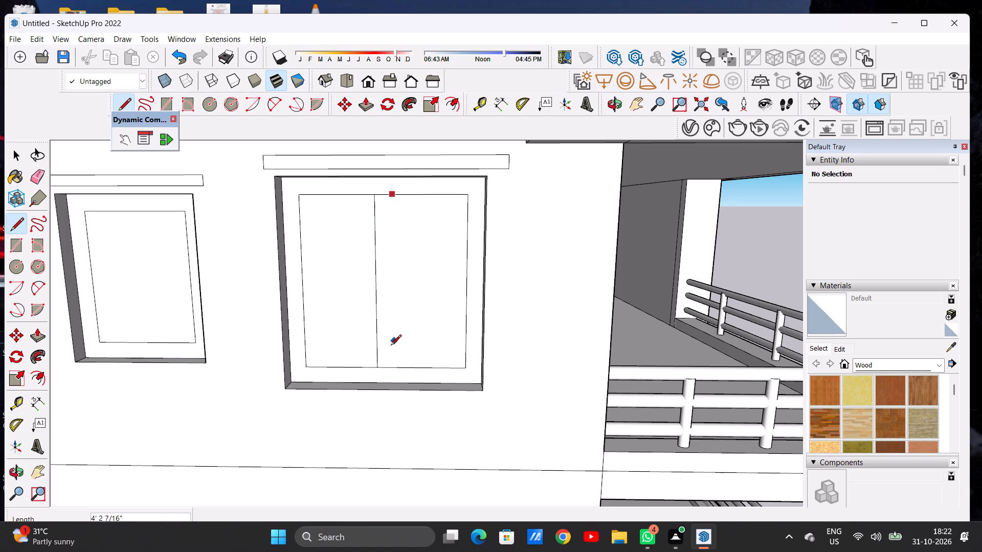
left_click(392, 367)
Draw two closely spaced vertical lines down the middle of the smaller window's inner rectangle to form a central mullion.
scroll(434, 336, "down", 13)
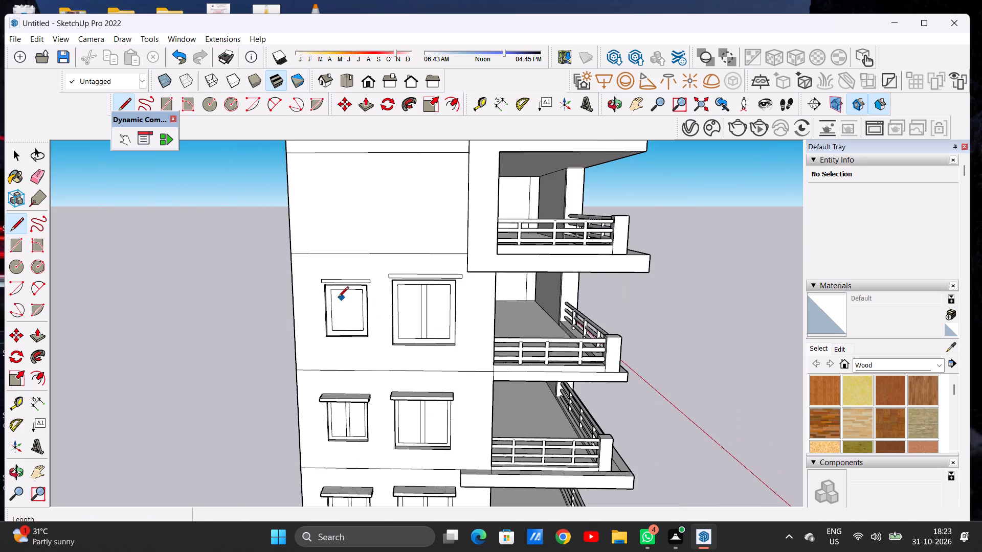
scroll(348, 299, "up", 10)
scroll(349, 299, "down", 1)
scroll(349, 299, "up", 3)
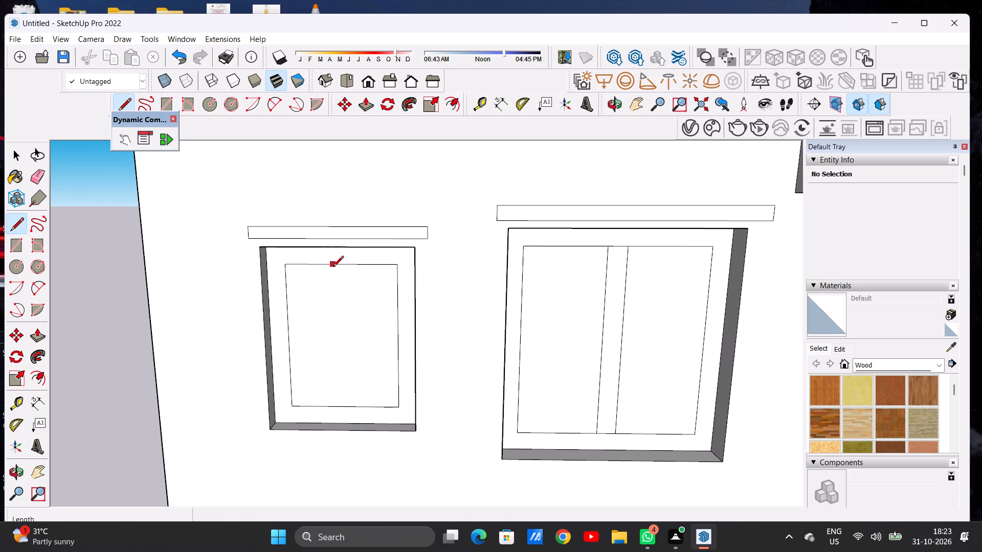
left_click(333, 267)
left_click(334, 405)
left_click(346, 265)
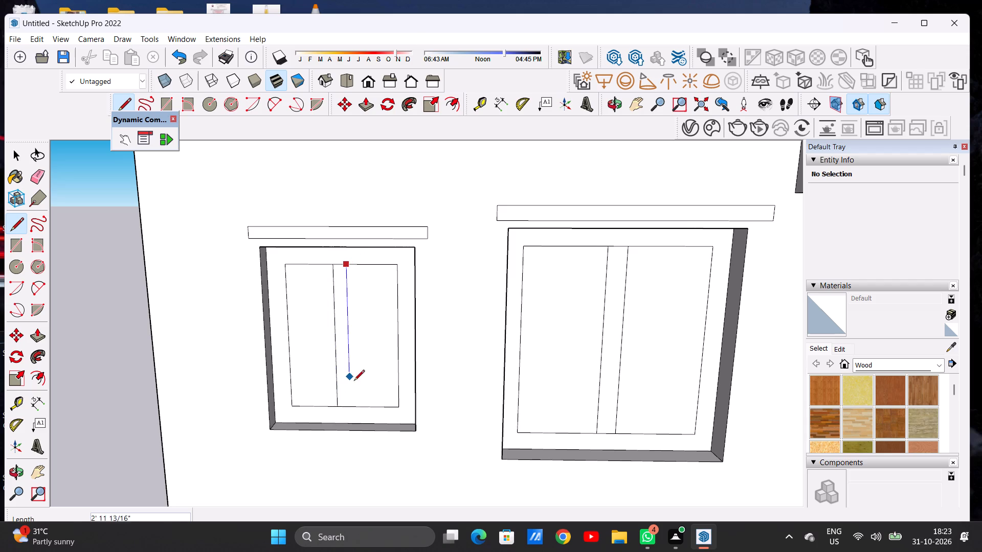
left_click(354, 403)
key("space")
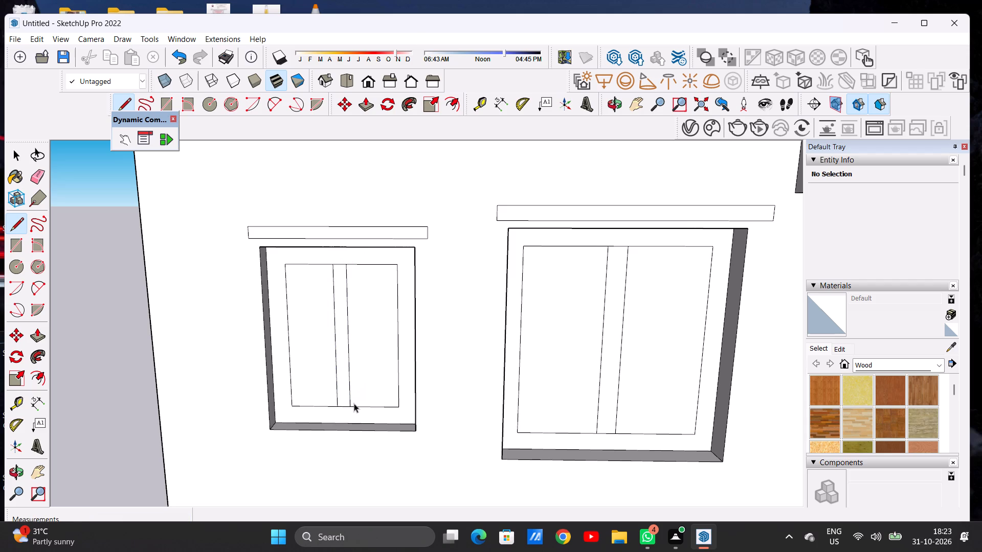
Extrude the hood strip above the larger window outward 1' 4 1/4", matching the depth of the hood on the storey below.
scroll(502, 306, "down", 2)
scroll(503, 323, "up", 1)
scroll(503, 325, "down", 19)
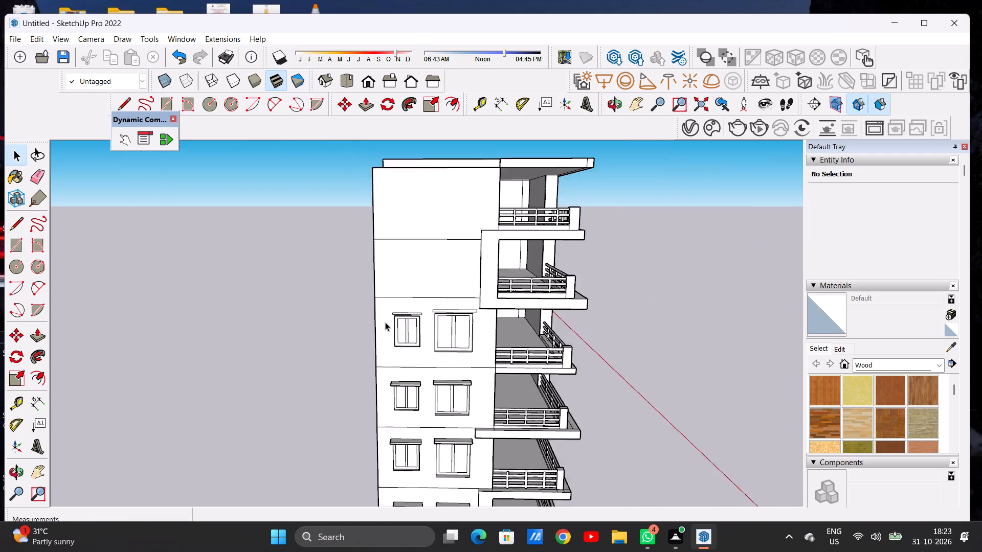
scroll(385, 322, "down", 4)
middle_click_drag(421, 312, 193, 341)
scroll(321, 331, "up", 15)
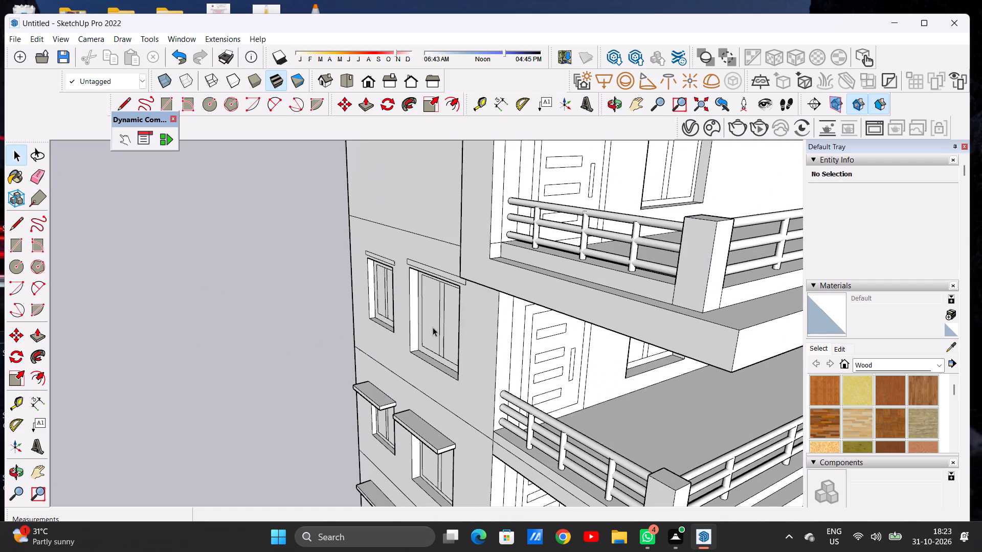
key("p")
scroll(456, 289, "up", 12)
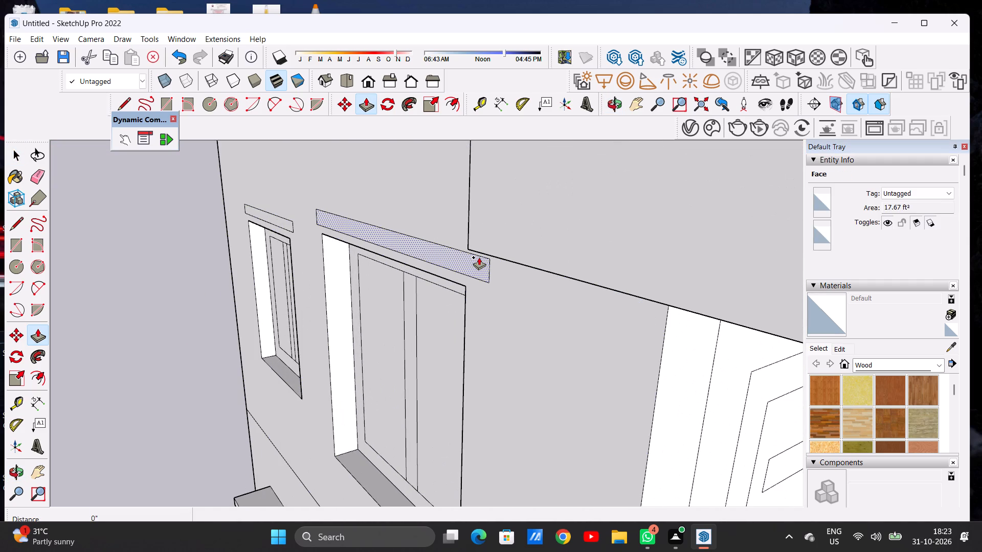
left_click(479, 257)
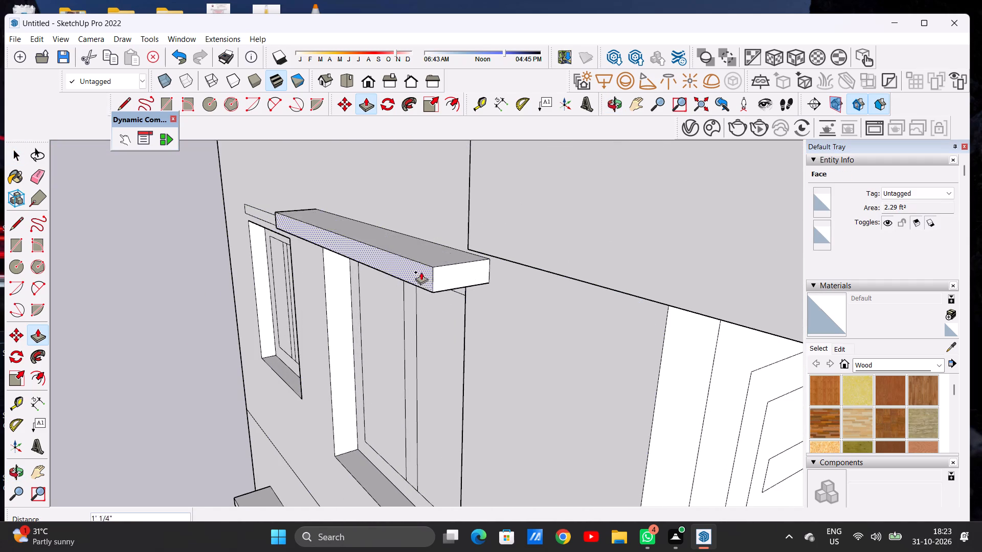
scroll(448, 281, "down", 20)
scroll(448, 281, "down", 2)
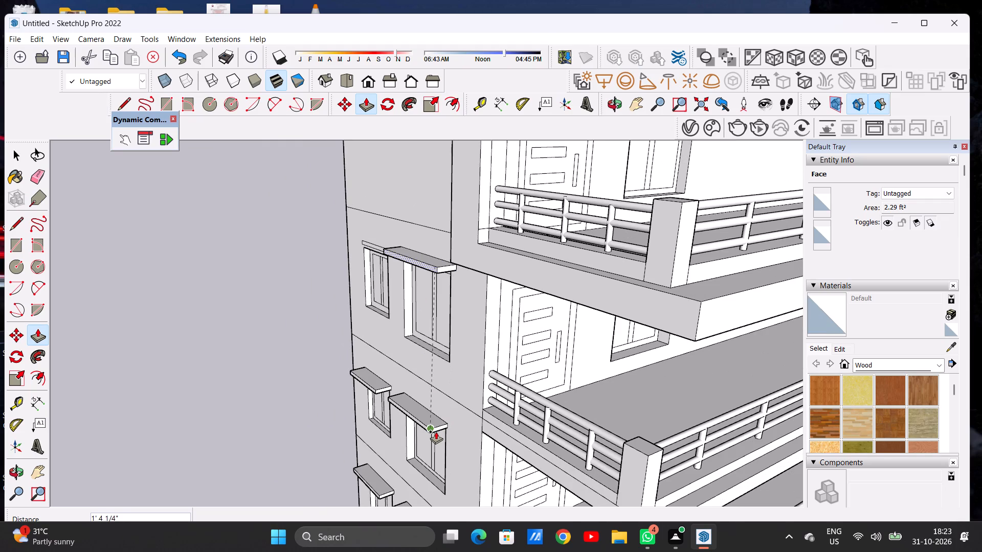
left_click(436, 431)
scroll(464, 345, "down", 9)
middle_click_drag(364, 301, 550, 286)
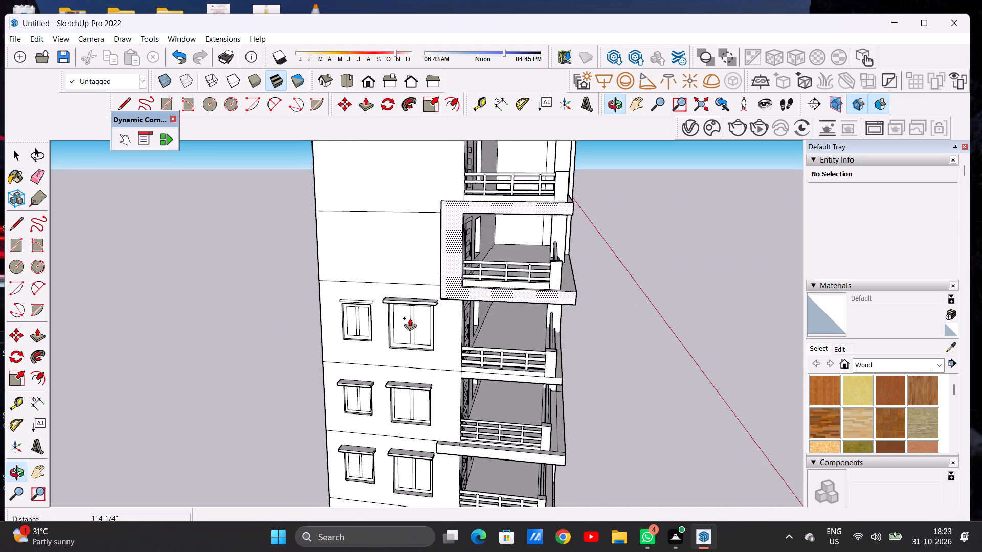
Extrude the hood strip above the smaller window outward 1' 4 1/4", flush with the larger window's hood.
middle_click_drag(378, 319, 367, 388)
scroll(360, 309, "up", 20)
scroll(360, 309, "up", 2)
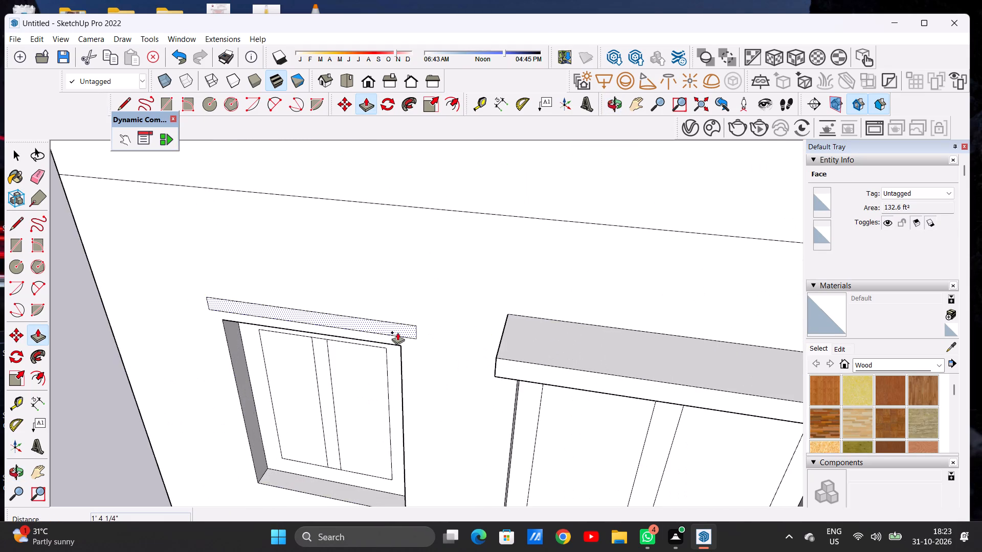
left_click(404, 326)
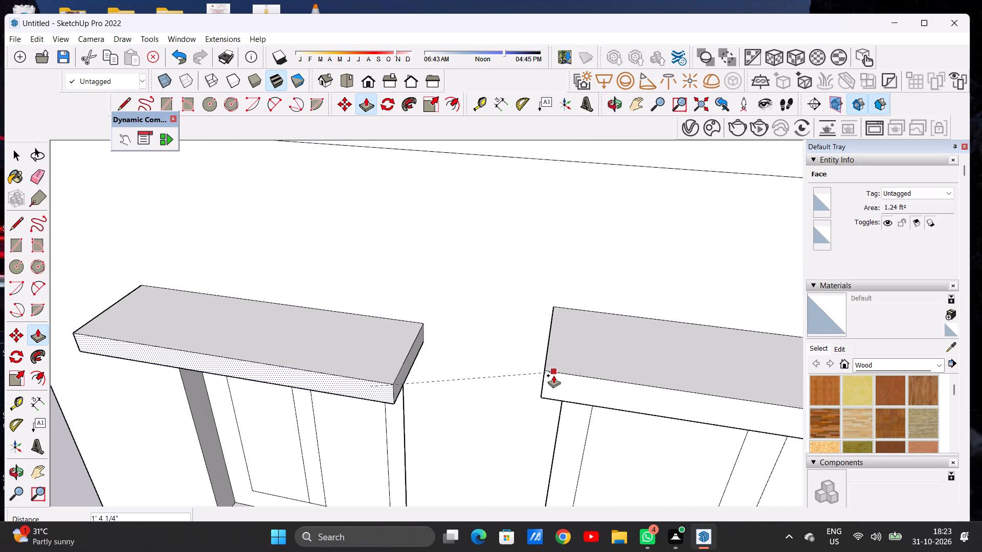
left_click(552, 374)
key("space")
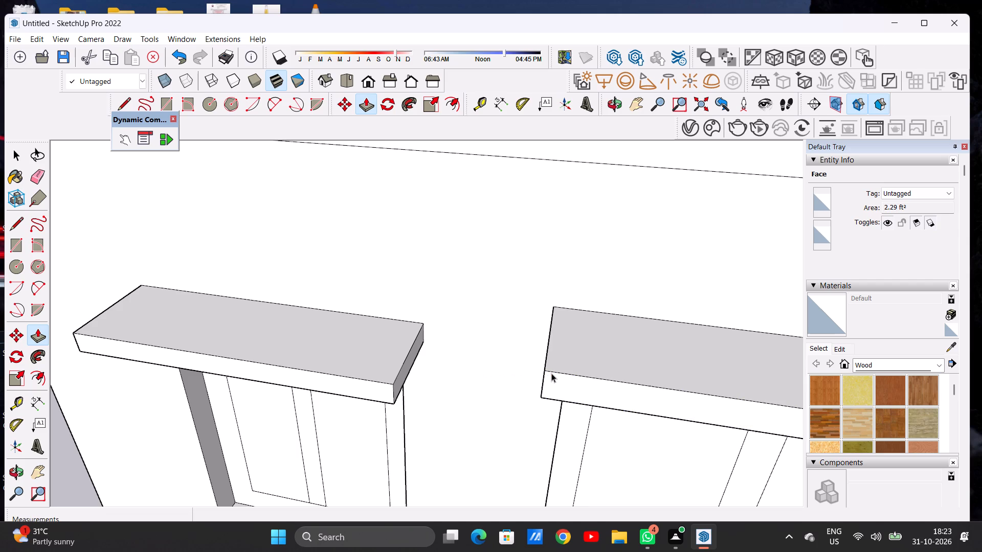
Examine the hooded windows on the side wall and the blank storeys above them from several angles.
scroll(529, 350, "down", 20)
scroll(529, 350, "down", 1)
middle_click_drag(473, 374, 493, 355)
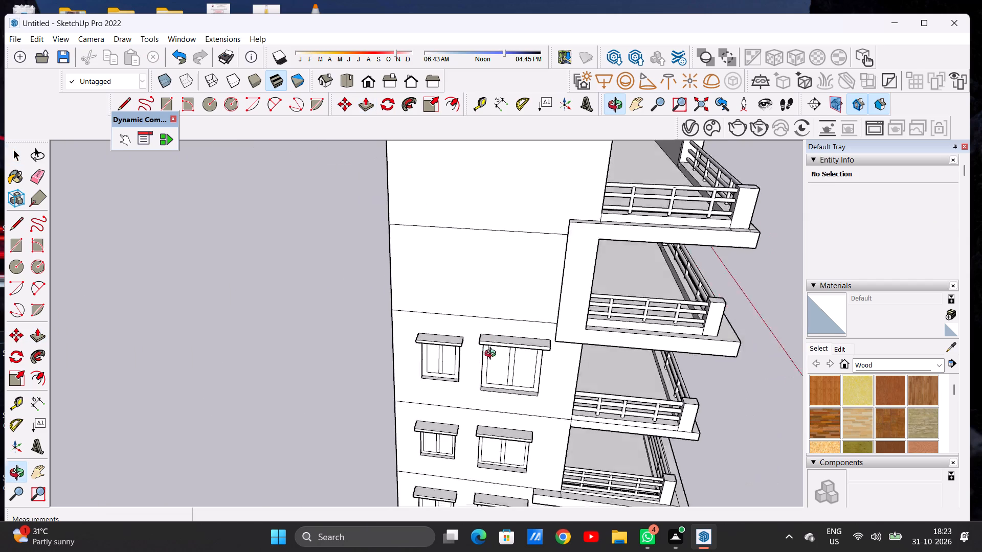
middle_click_drag(493, 355, 503, 284)
scroll(486, 321, "up", 12)
middle_click_drag(437, 347, 269, 321)
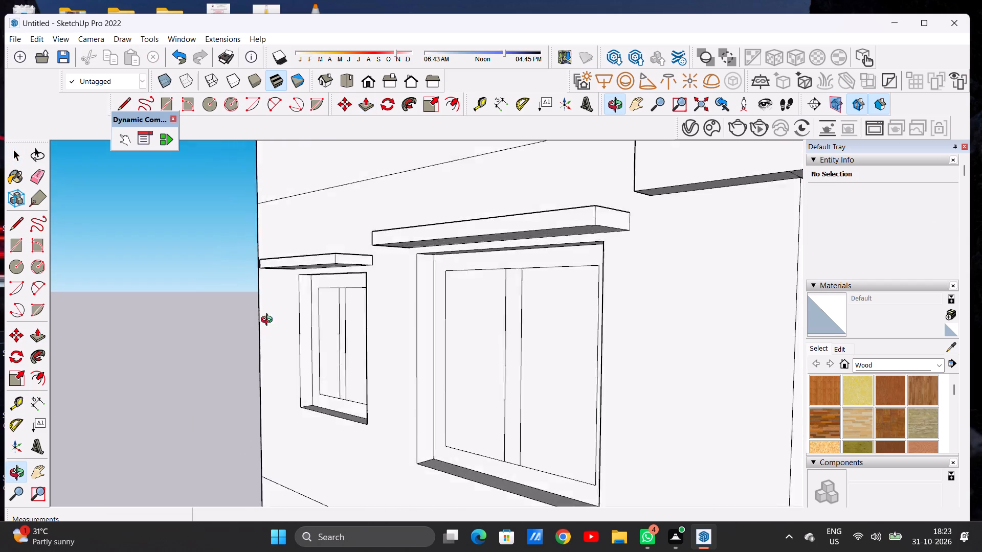
middle_click_drag(269, 321, 453, 330)
scroll(451, 329, "up", 1)
scroll(438, 330, "down", 18)
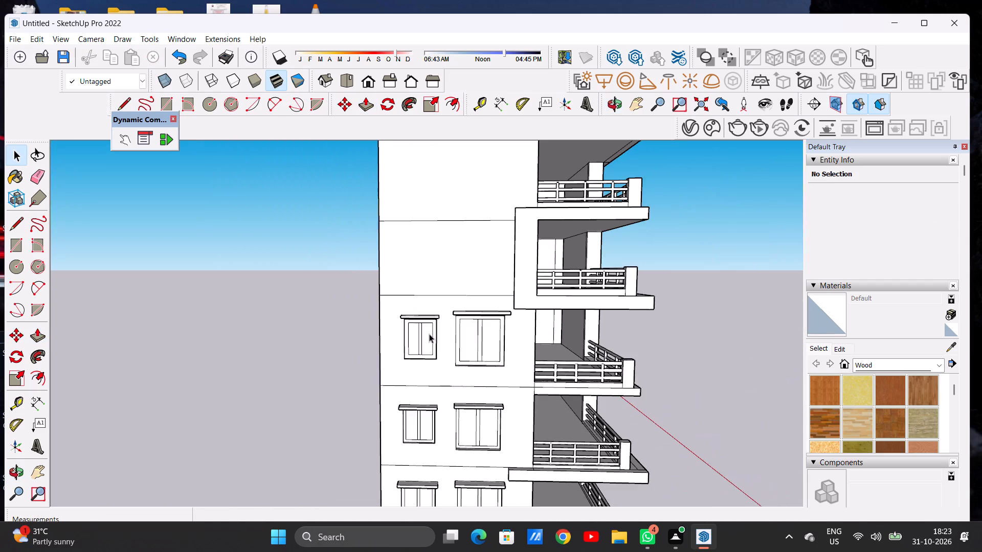
middle_click_drag(483, 362, 348, 376)
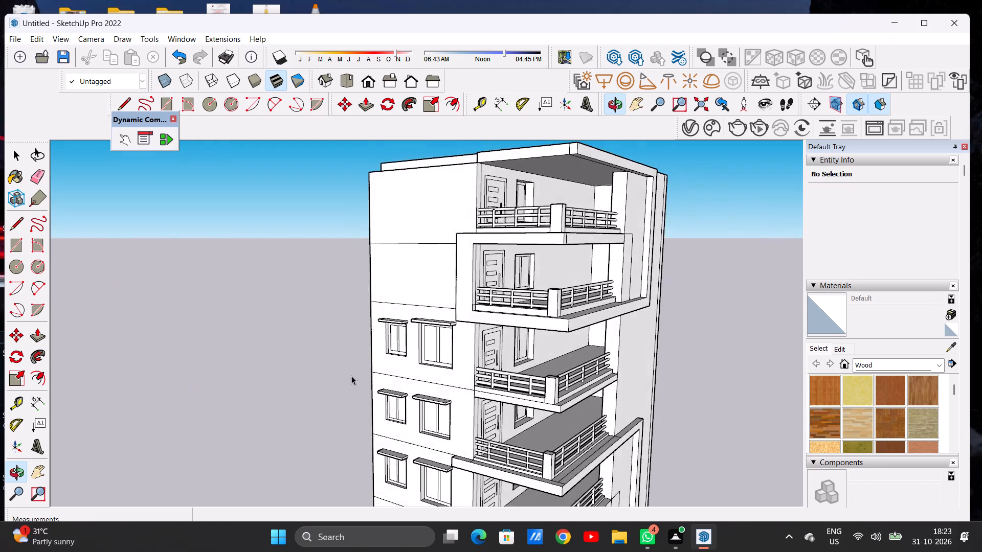
scroll(402, 358, "up", 8)
scroll(408, 325, "down", 1)
scroll(408, 325, "up", 1)
middle_click_drag(391, 338, 433, 333)
scroll(440, 341, "down", 13)
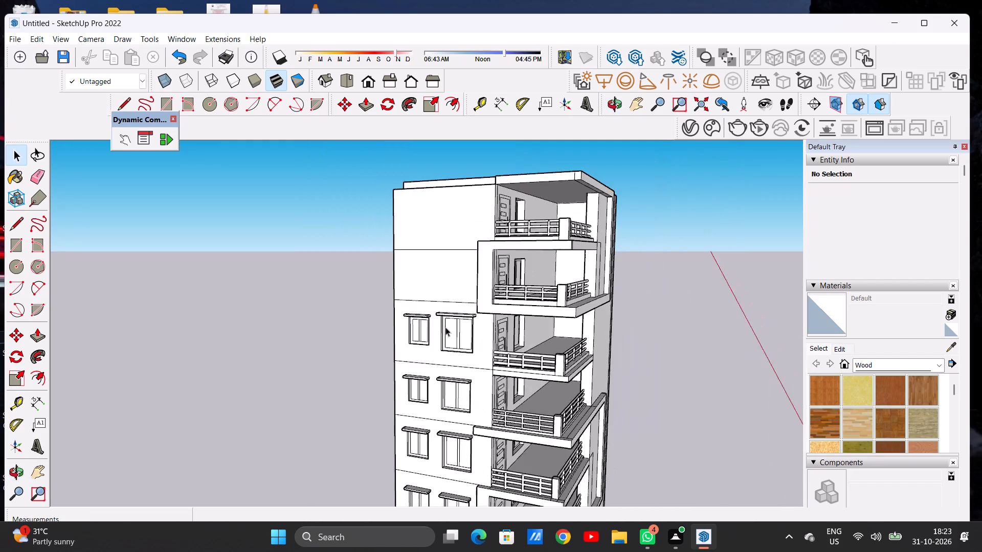
scroll(445, 327, "down", 12)
scroll(439, 310, "up", 13)
middle_click_drag(475, 338, 545, 334)
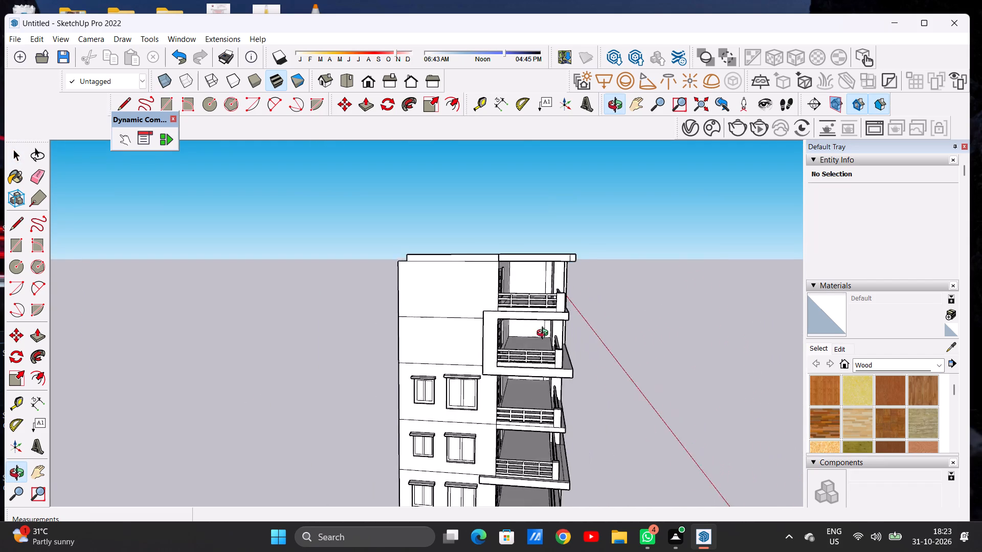
middle_click_drag(545, 334, 587, 333)
scroll(435, 345, "up", 3)
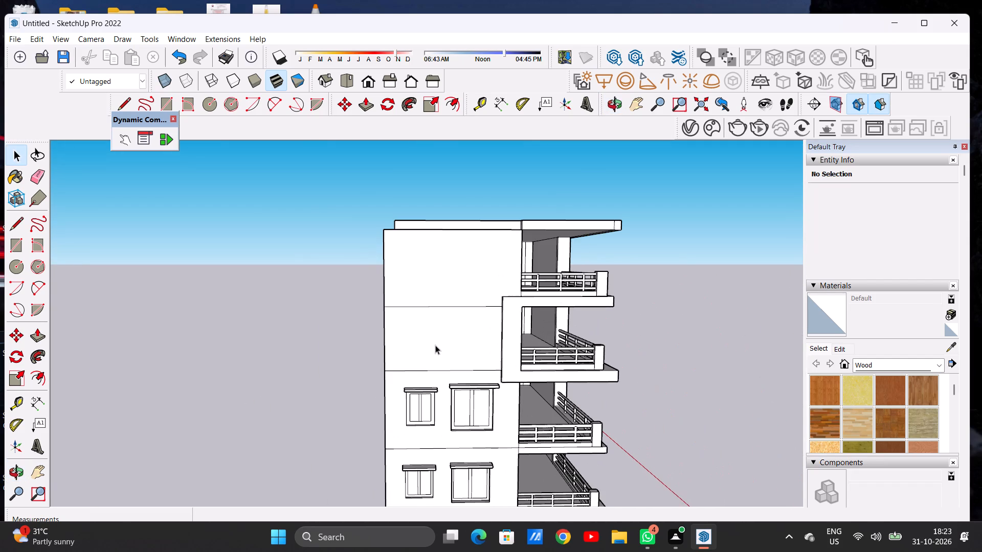
middle_click_drag(455, 338, 430, 331)
scroll(438, 332, "down", 1)
scroll(476, 332, "up", 6)
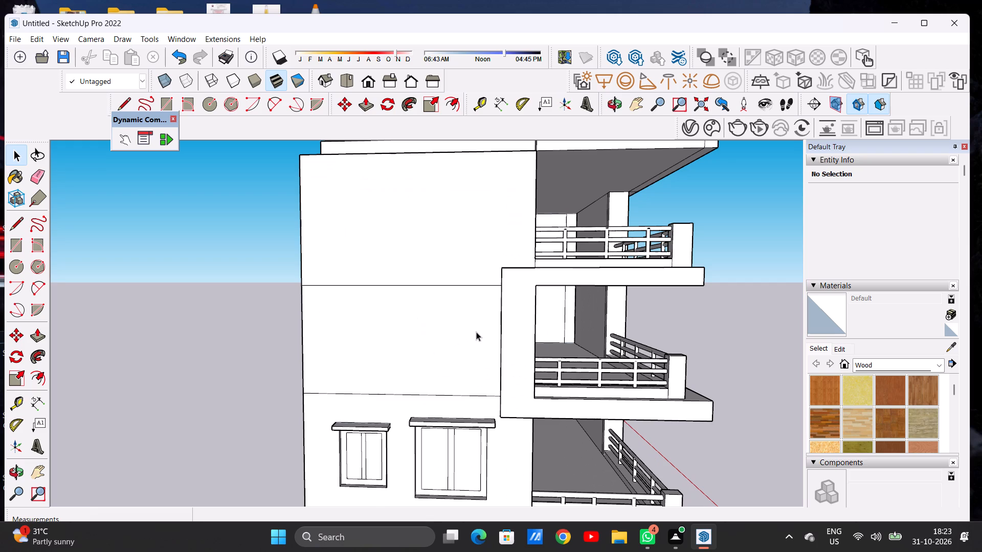
Draw the larger window's rectangular outline on the next blank storey, above the larger window of the storey below.
key("r")
scroll(476, 332, "up", 1)
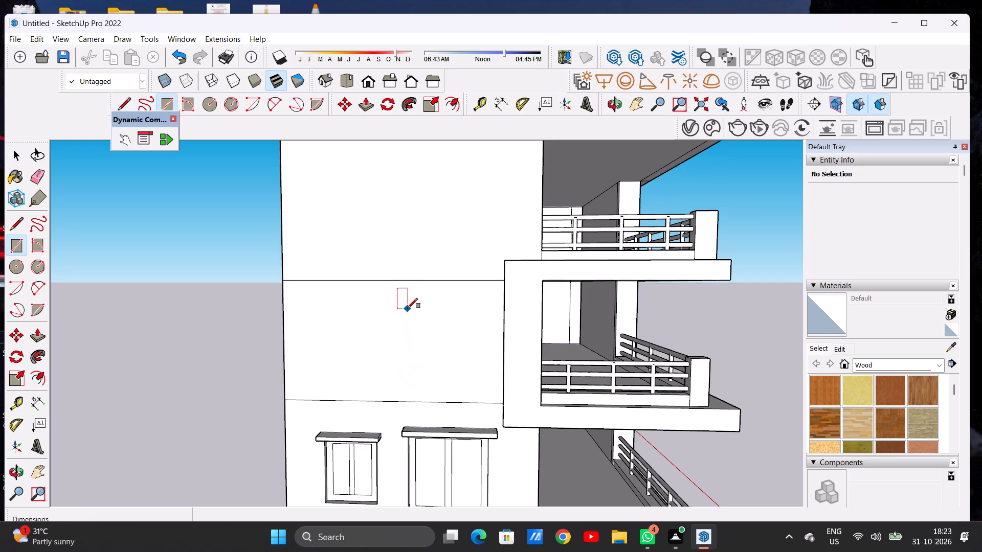
left_click(404, 303)
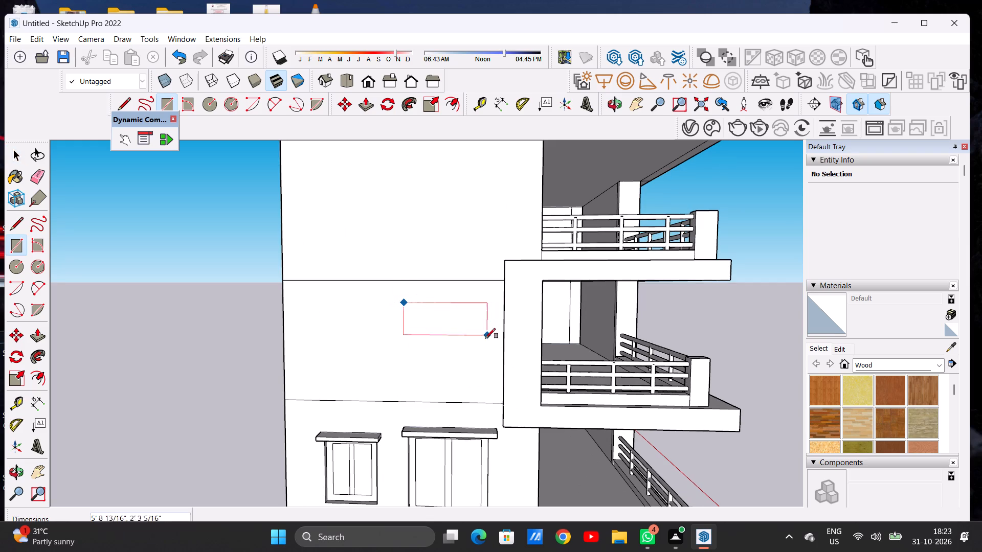
left_click(480, 380)
scroll(462, 339, "down", 4)
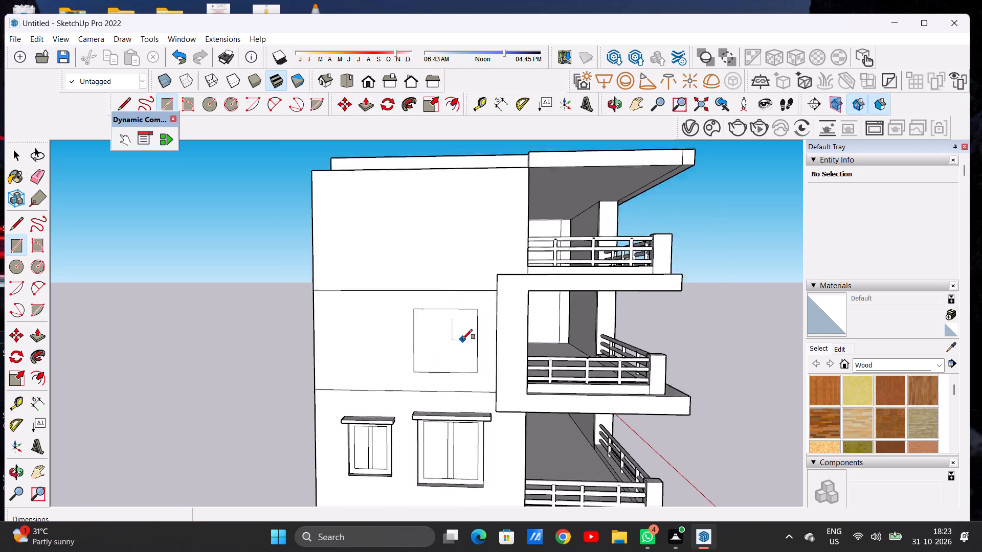
Draw the smaller window's outline beside it, about 3' 6" wide and 3' 11" tall, level with the larger outline's top edge.
scroll(462, 339, "down", 2)
scroll(397, 333, "up", 6)
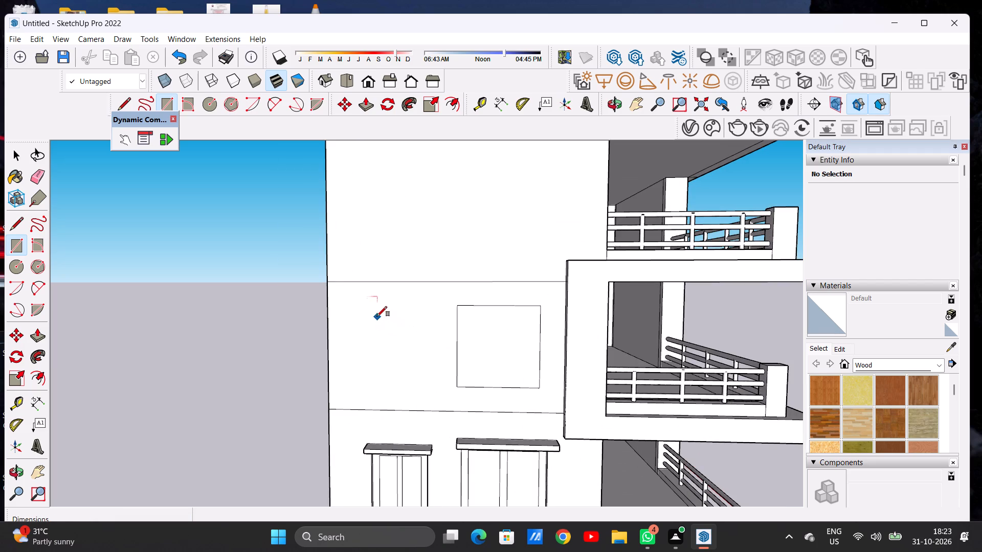
left_click(364, 306)
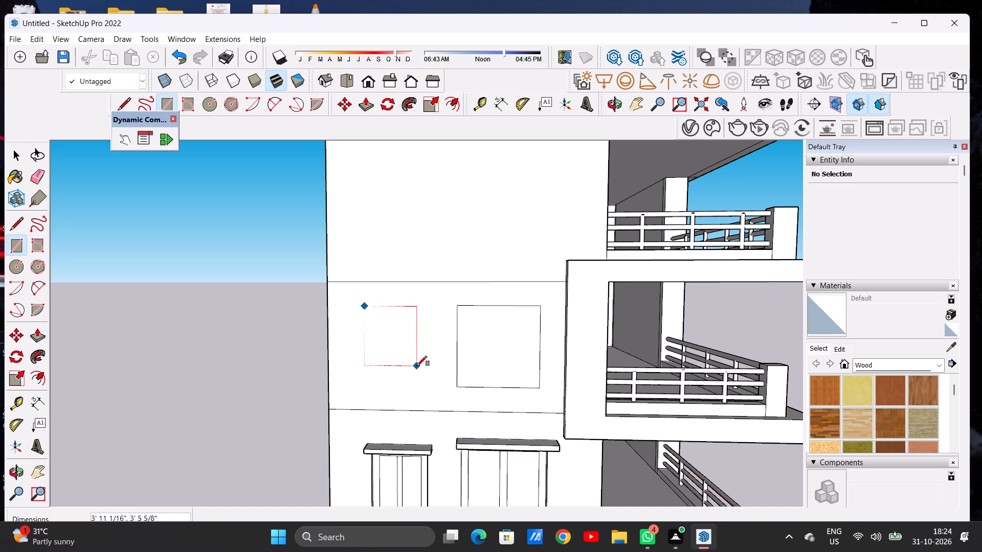
left_click(417, 366)
key("space")
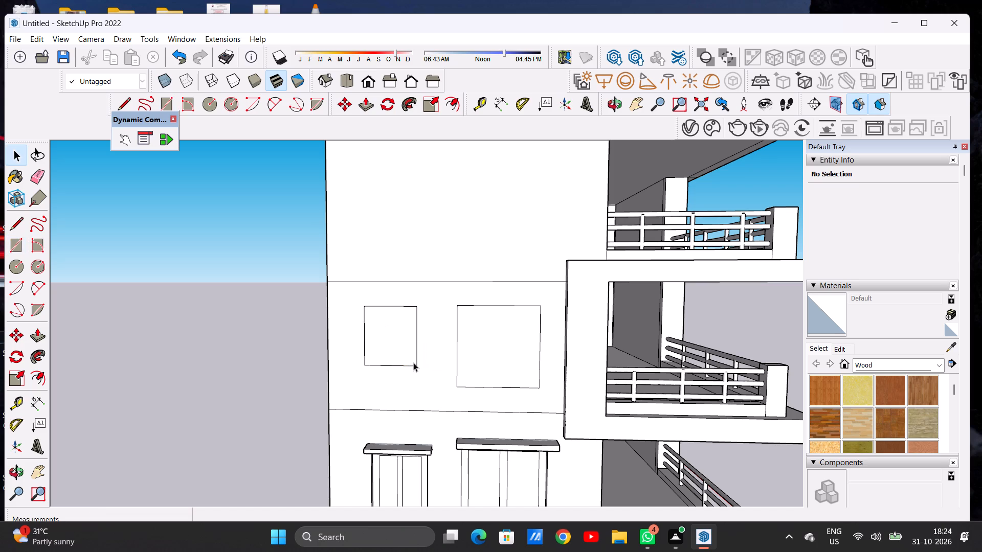
Draw a thin hood strip about 5' 11" by 4" just above the larger window outline, overhanging it on both sides.
scroll(430, 360, "down", 14)
middle_click_drag(448, 349, 453, 385)
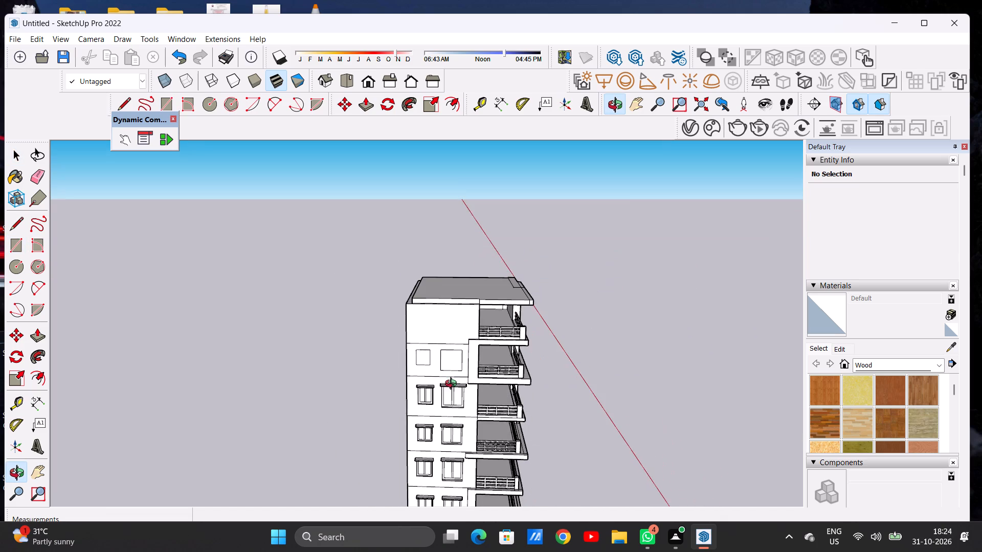
middle_click_drag(453, 385, 443, 367)
scroll(457, 365, "up", 3)
scroll(459, 365, "down", 1)
scroll(459, 365, "up", 10)
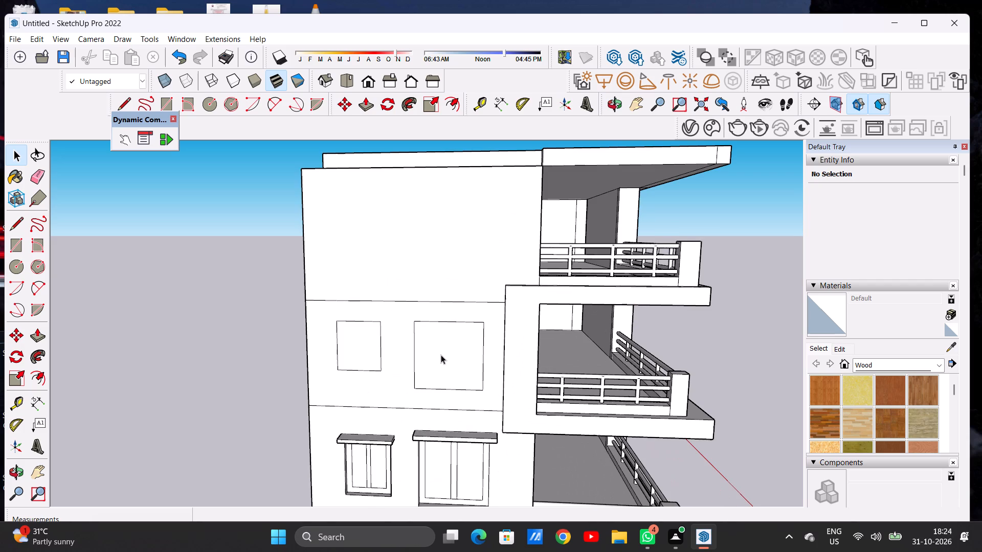
scroll(441, 355, "down", 8)
middle_click_drag(456, 374, 466, 357)
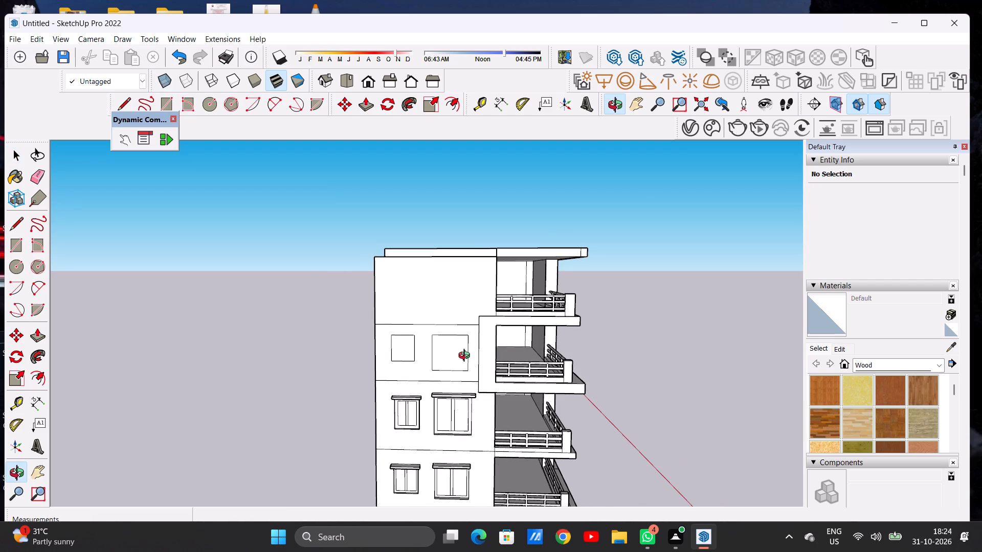
middle_click_drag(466, 357, 462, 355)
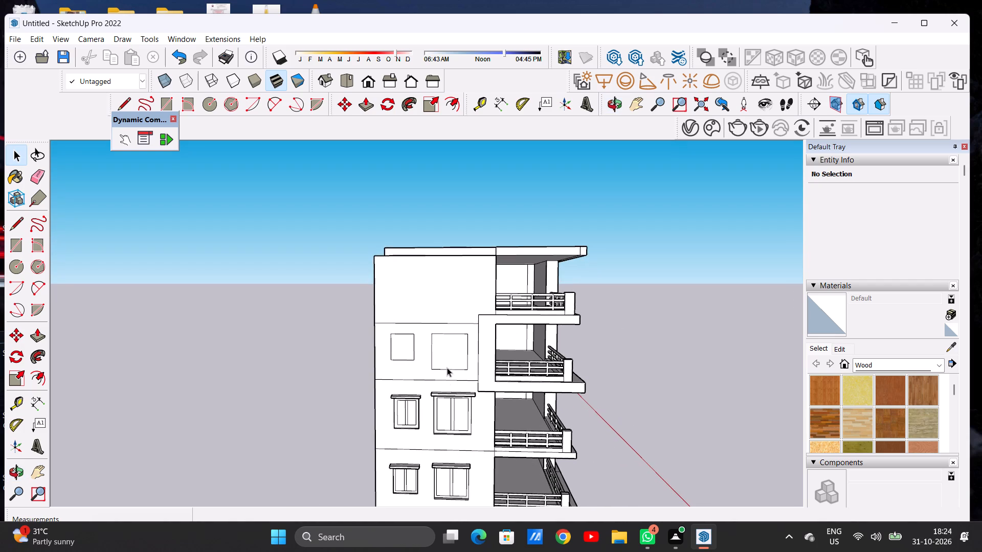
scroll(450, 351, "up", 9)
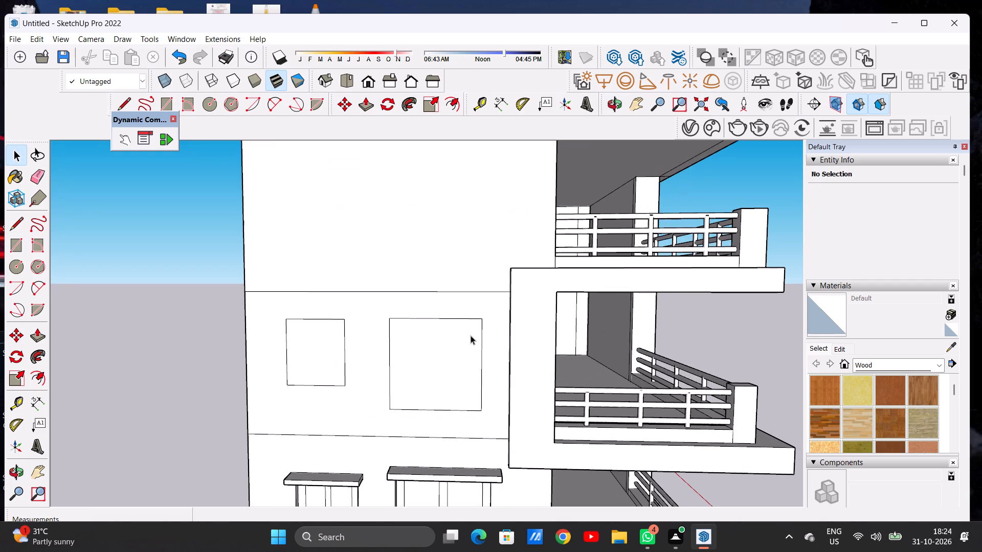
key("r")
middle_click_drag(457, 328, 473, 356)
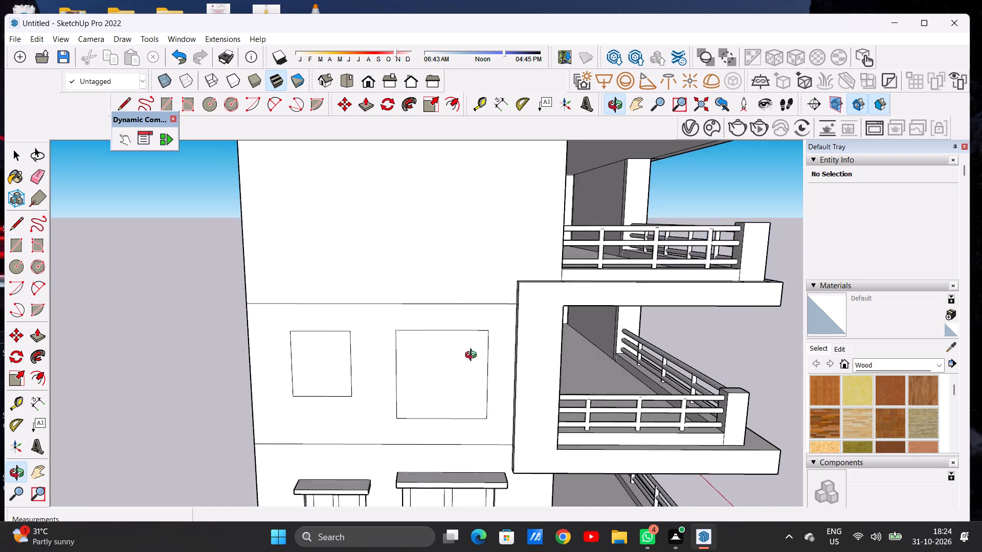
middle_click_drag(473, 356, 474, 358)
scroll(474, 328, "up", 6)
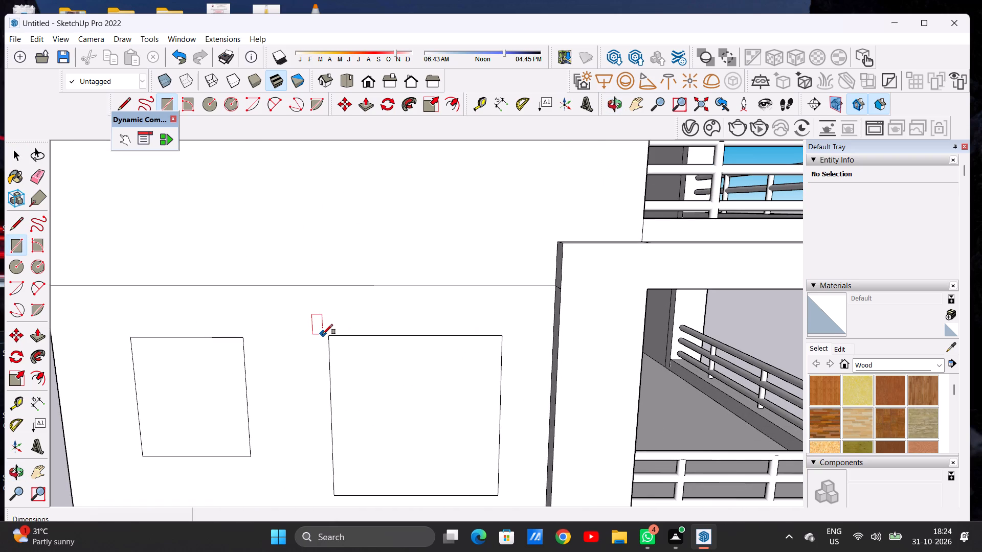
left_click(321, 332)
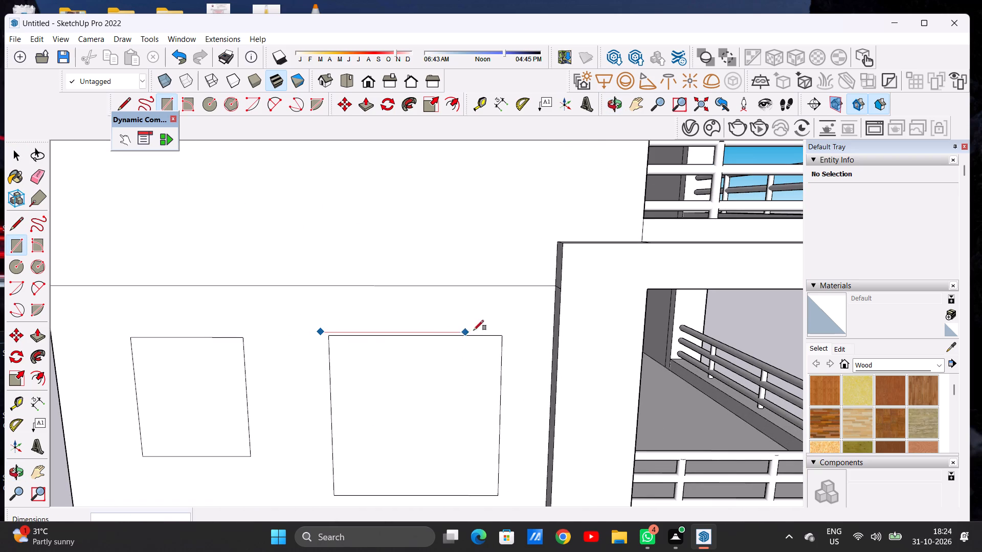
left_click(514, 322)
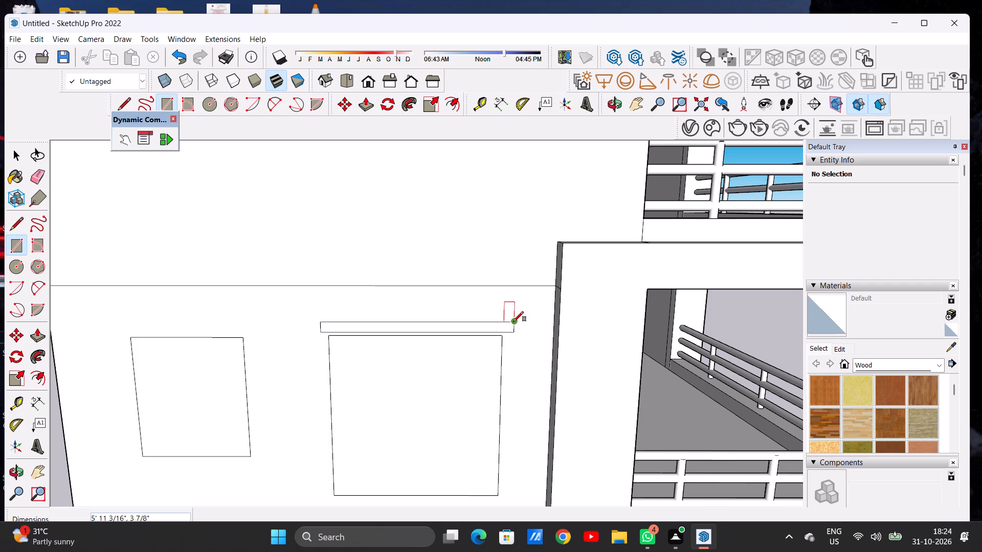
Draw a thin hood strip about 3' 10" by 2 5/16" just above the smaller window outline, overhanging it on both sides.
scroll(612, 315, "down", 7)
scroll(382, 331, "up", 3)
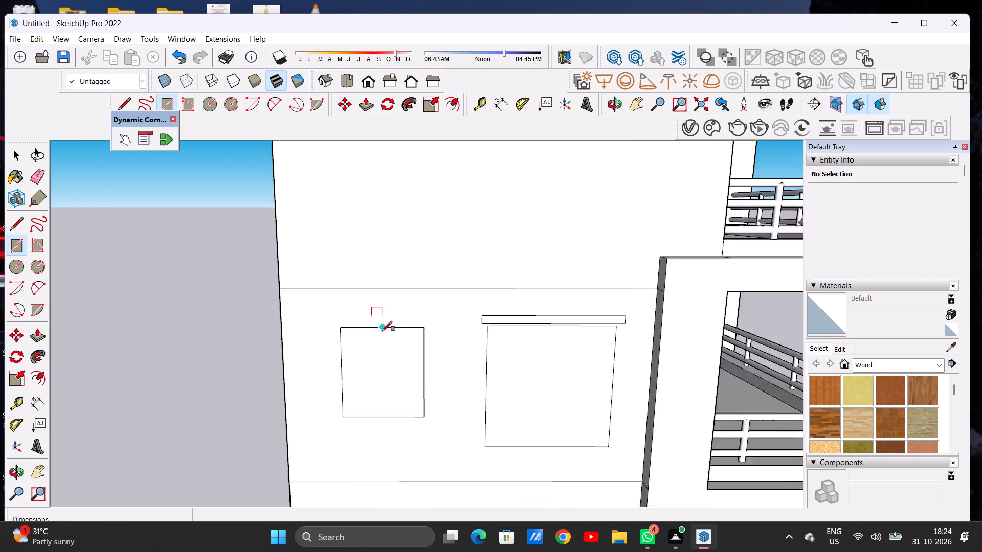
scroll(382, 331, "up", 5)
scroll(368, 328, "down", 1)
scroll(368, 328, "up", 2)
left_click(299, 321)
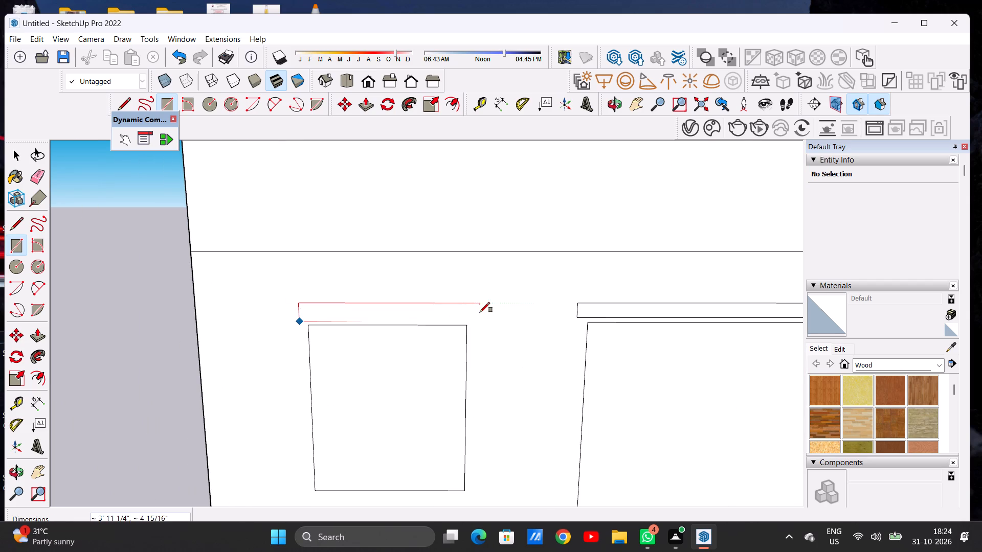
scroll(479, 312, "up", 6)
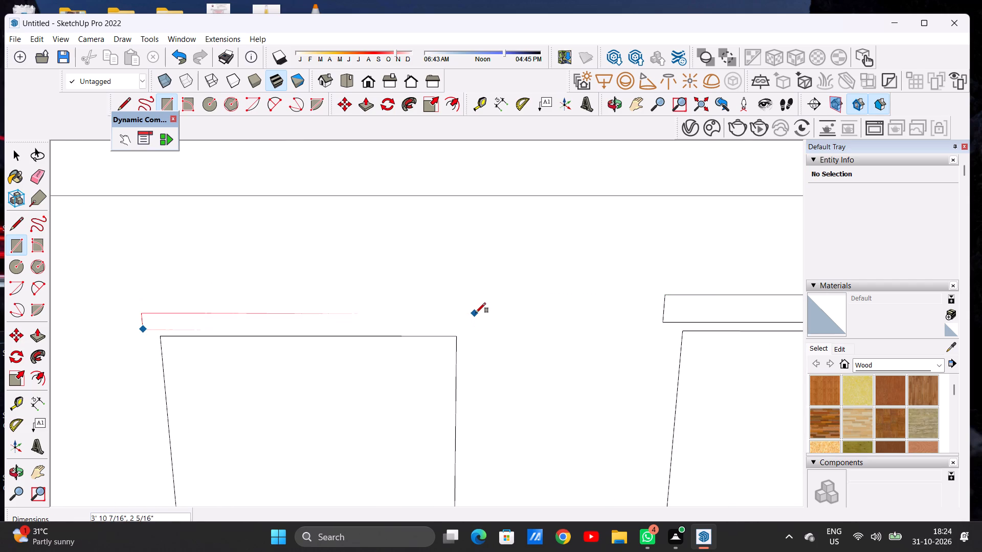
left_click(476, 313)
key("space")
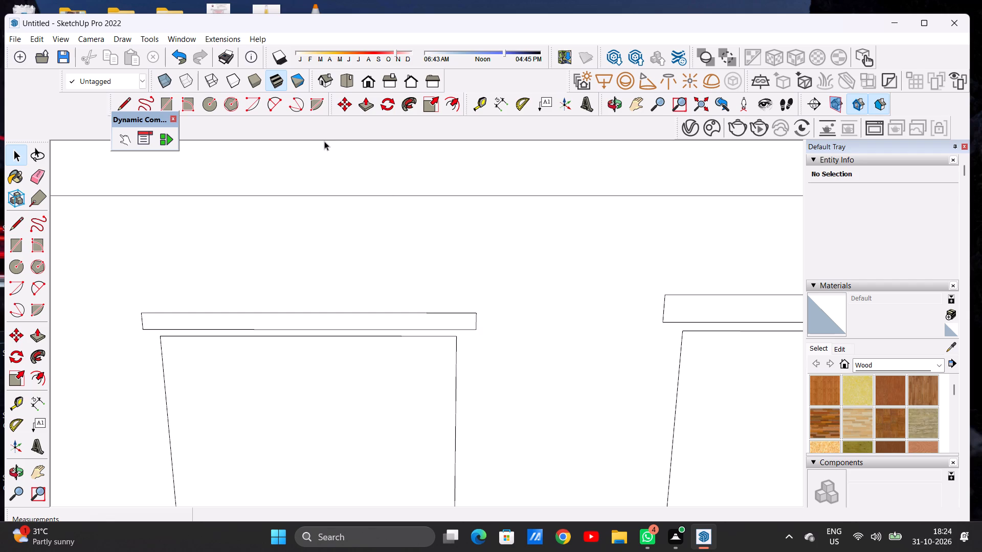
Recess both window faces on the upper storey into the wall, the larger one by about 6 15/16" and the smaller one similarly.
scroll(376, 289, "down", 20)
scroll(376, 289, "down", 6)
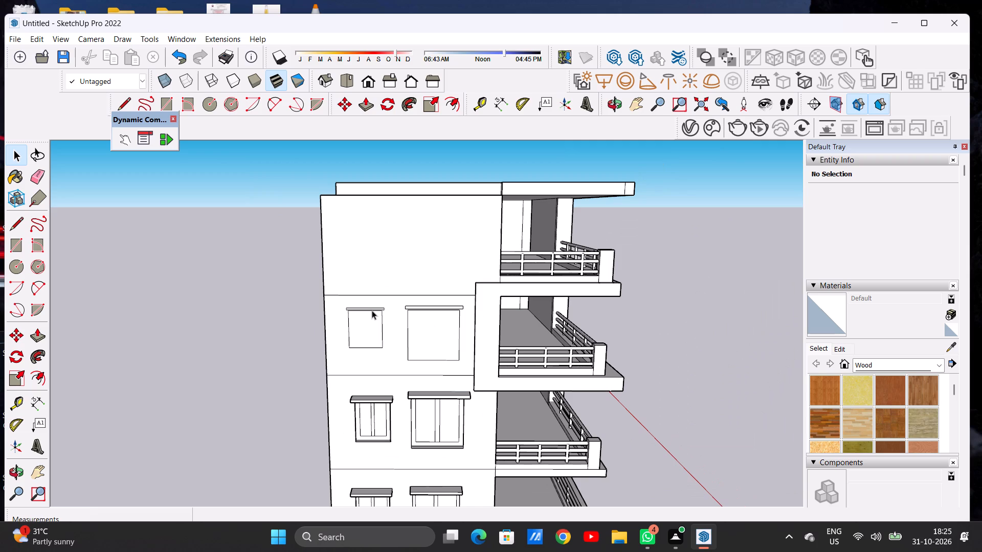
scroll(372, 310, "down", 6)
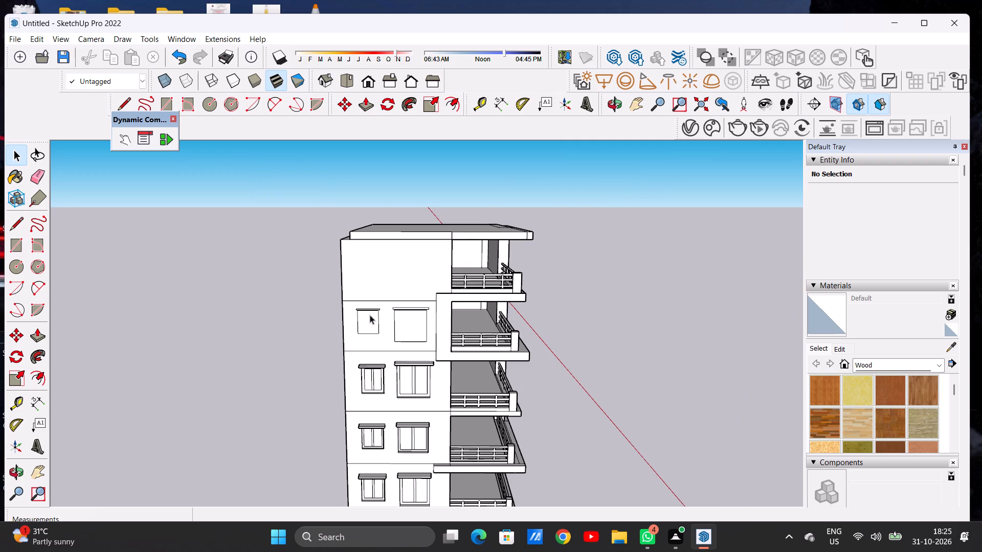
scroll(421, 319, "up", 16)
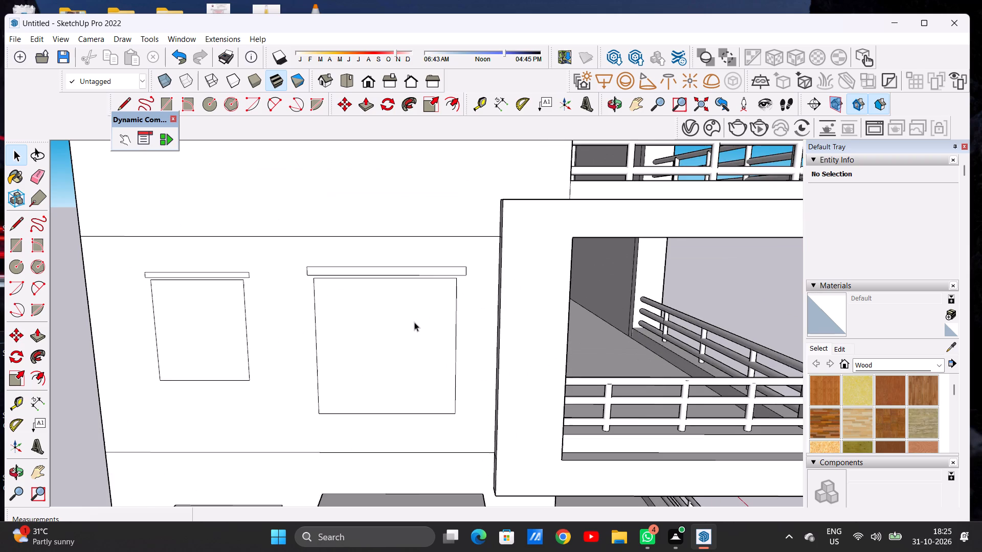
key("p")
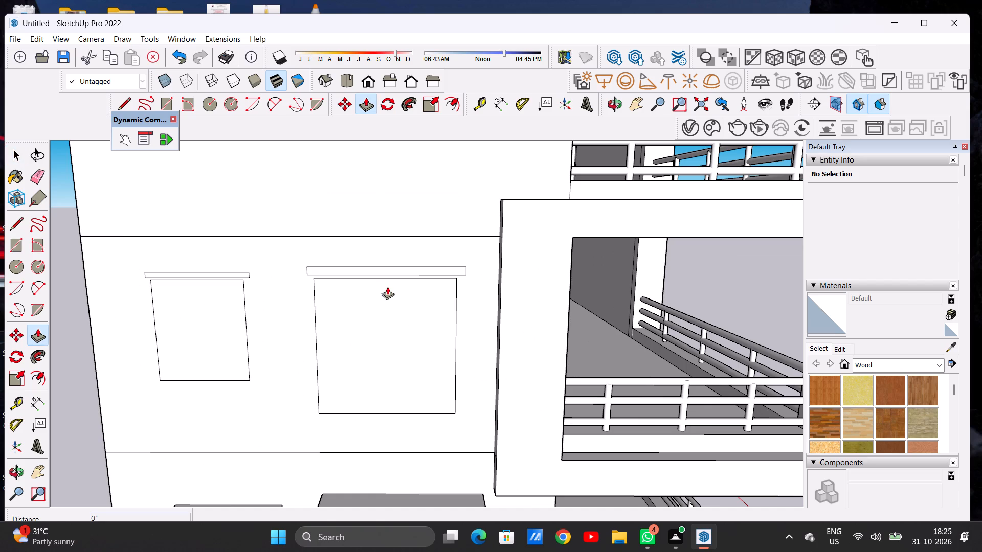
middle_click_drag(381, 326, 378, 378)
scroll(378, 379, "up", 4)
left_click(376, 380)
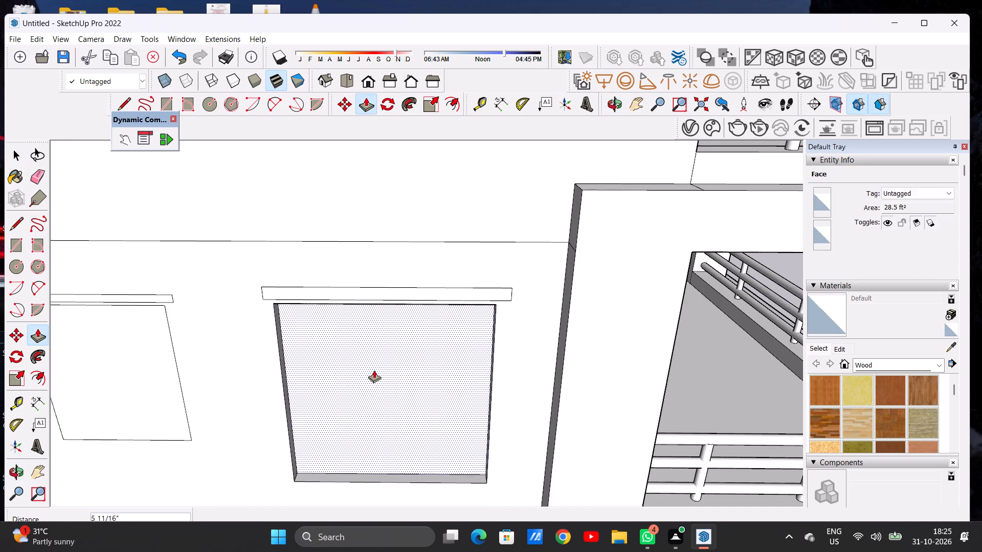
left_click(374, 369)
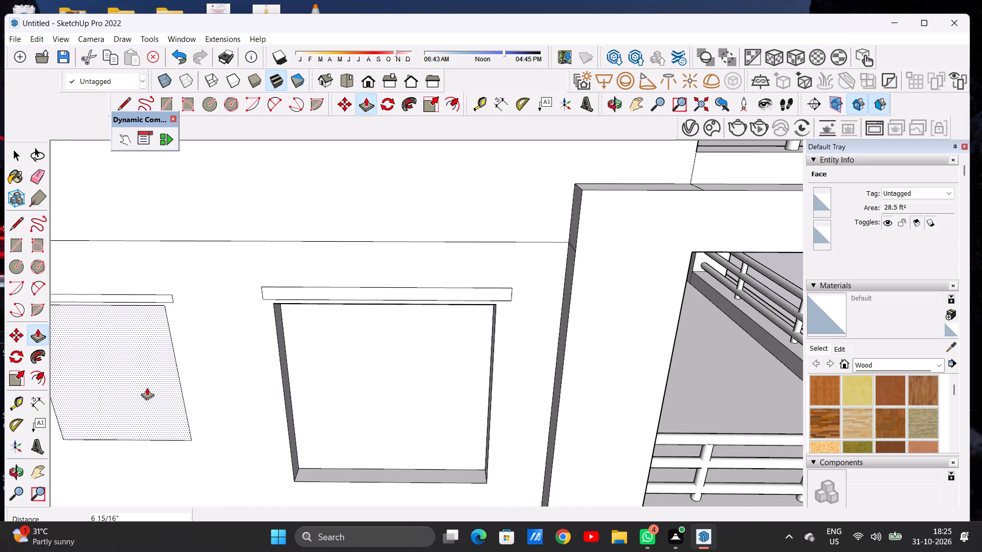
left_click(147, 387)
left_click(149, 377)
key("space")
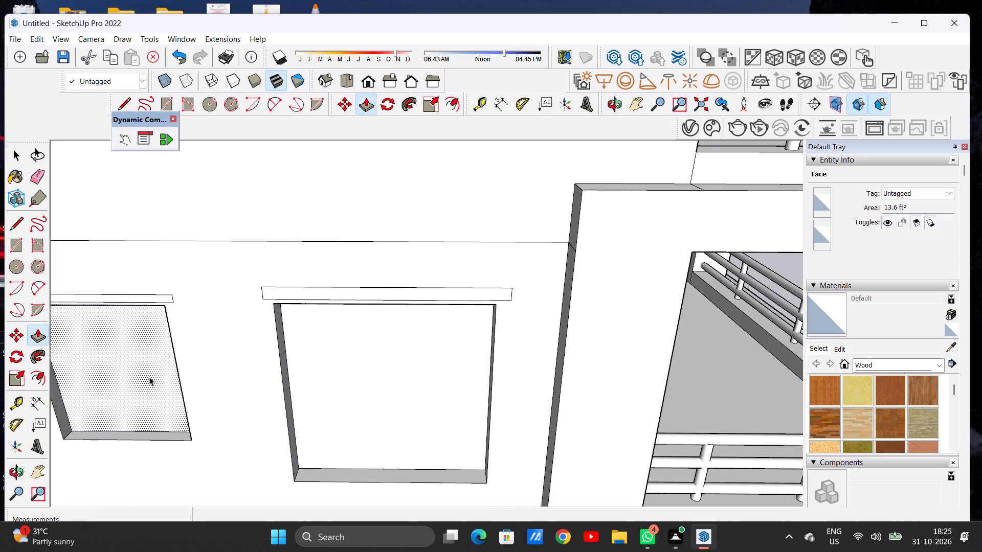
Offset the larger window's recessed face inward by about 4 1/2" to outline its frame.
type("OF")
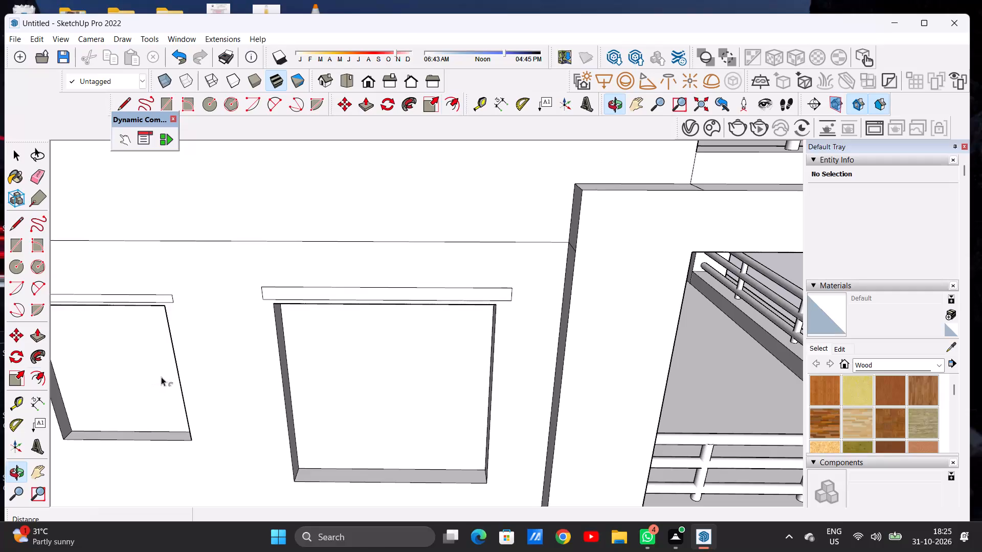
scroll(249, 381, "down", 6)
middle_click_drag(327, 389, 321, 308)
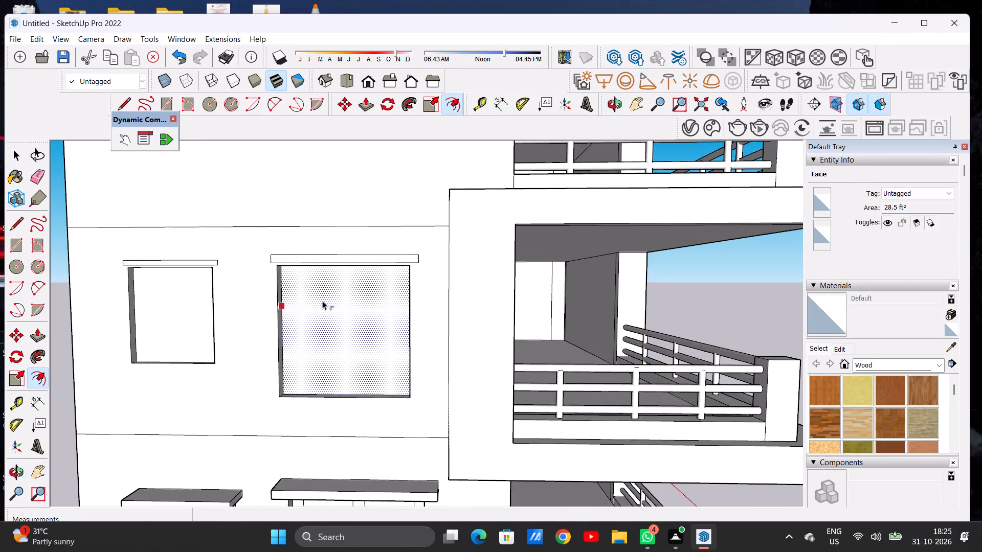
scroll(325, 282, "up", 3)
left_click(326, 270)
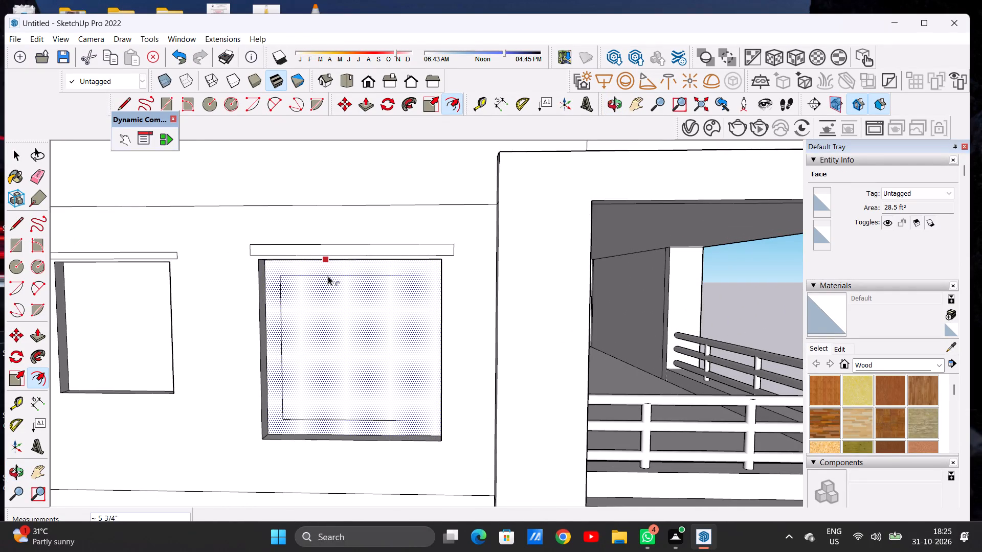
left_click(329, 272)
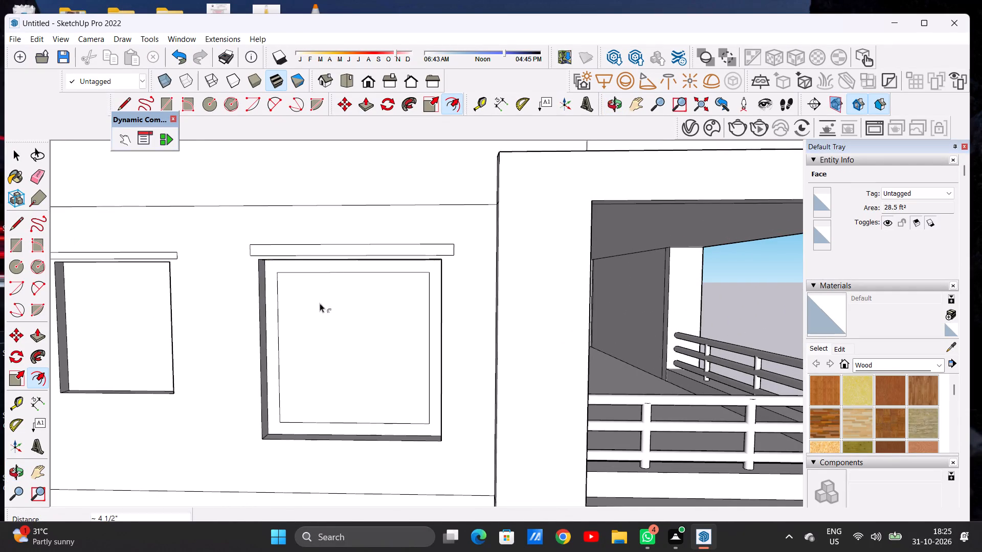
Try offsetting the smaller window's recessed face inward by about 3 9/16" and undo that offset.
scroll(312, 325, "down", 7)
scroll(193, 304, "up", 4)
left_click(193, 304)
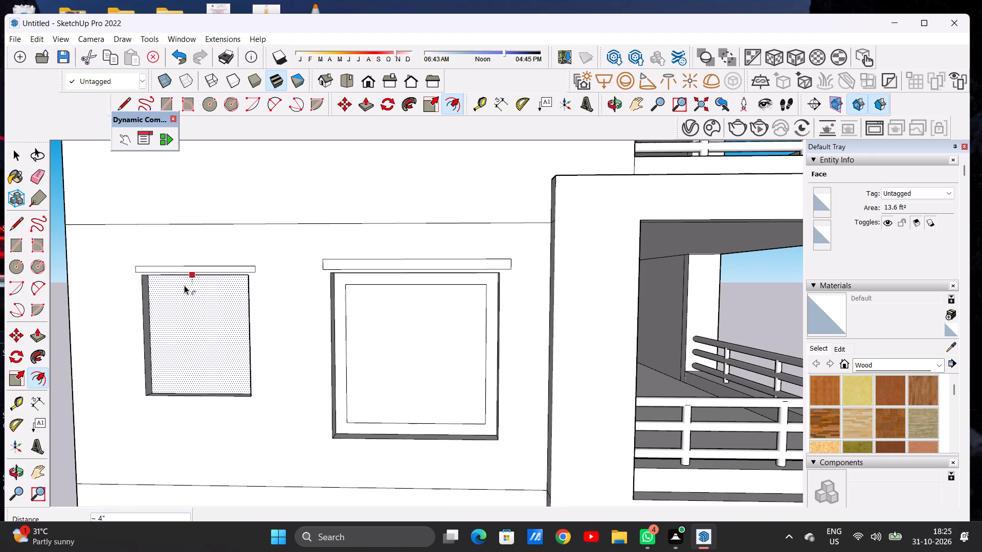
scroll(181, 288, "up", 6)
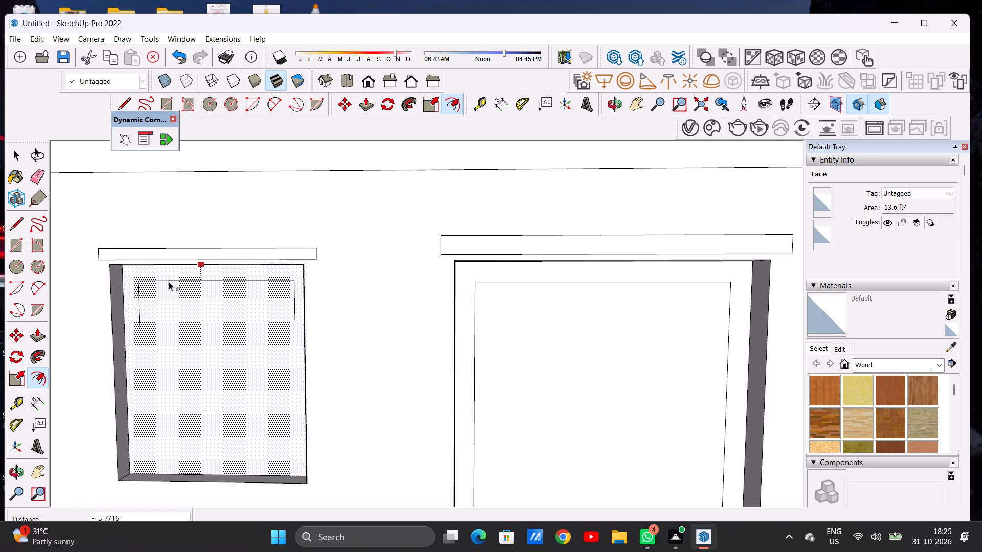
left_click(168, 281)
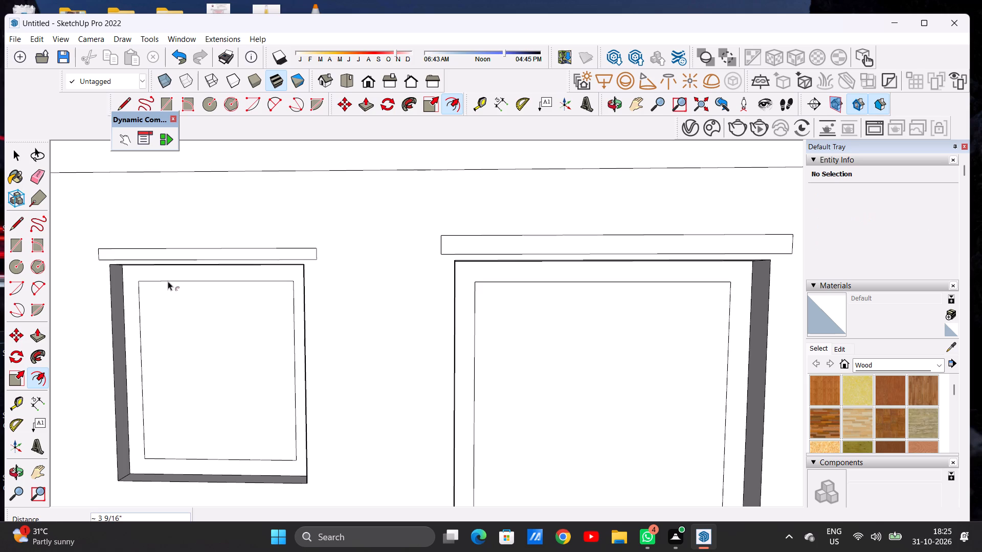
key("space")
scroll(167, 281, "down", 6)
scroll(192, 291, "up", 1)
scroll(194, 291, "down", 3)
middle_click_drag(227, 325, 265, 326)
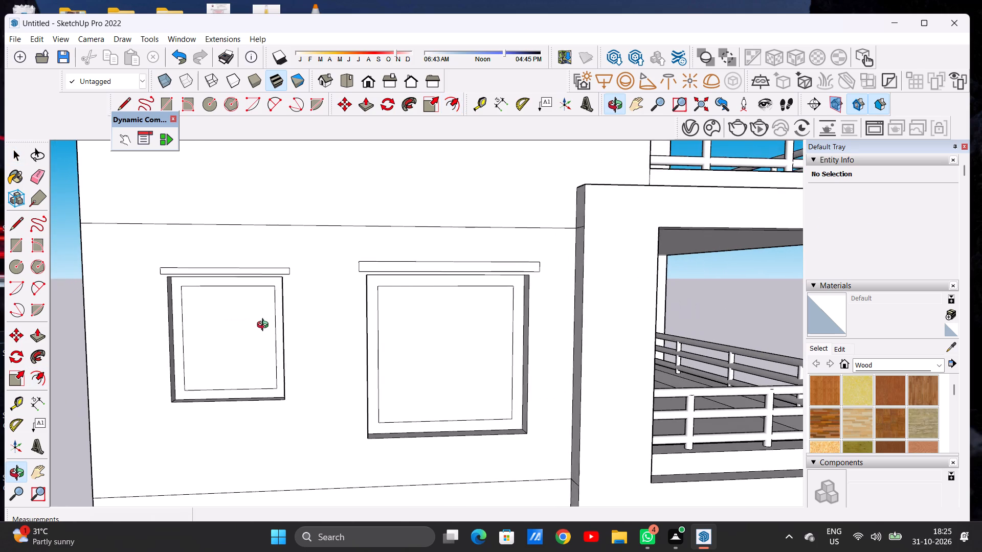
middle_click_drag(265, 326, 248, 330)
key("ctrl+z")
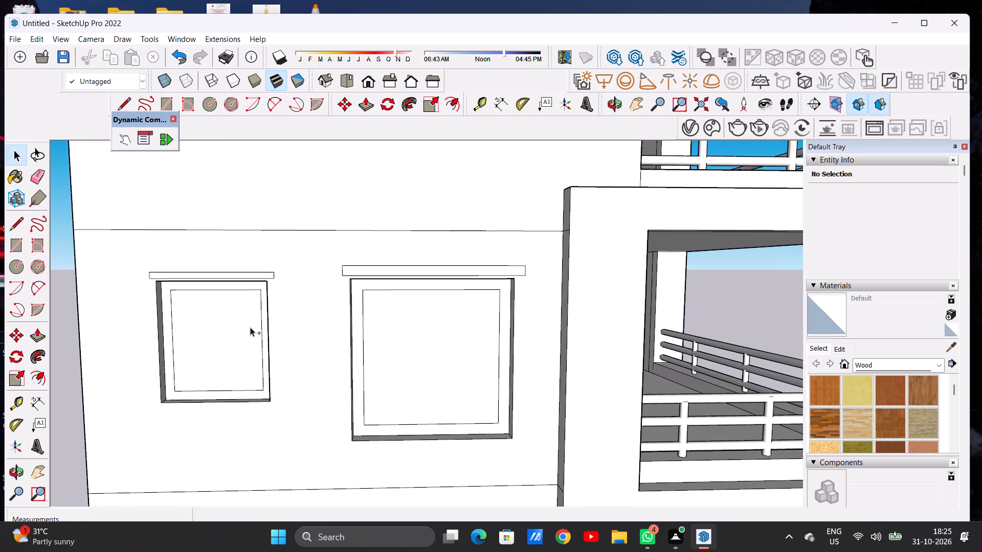
Offset the smaller window's recessed face inward by about 3" to outline its frame.
scroll(247, 324, "down", 11)
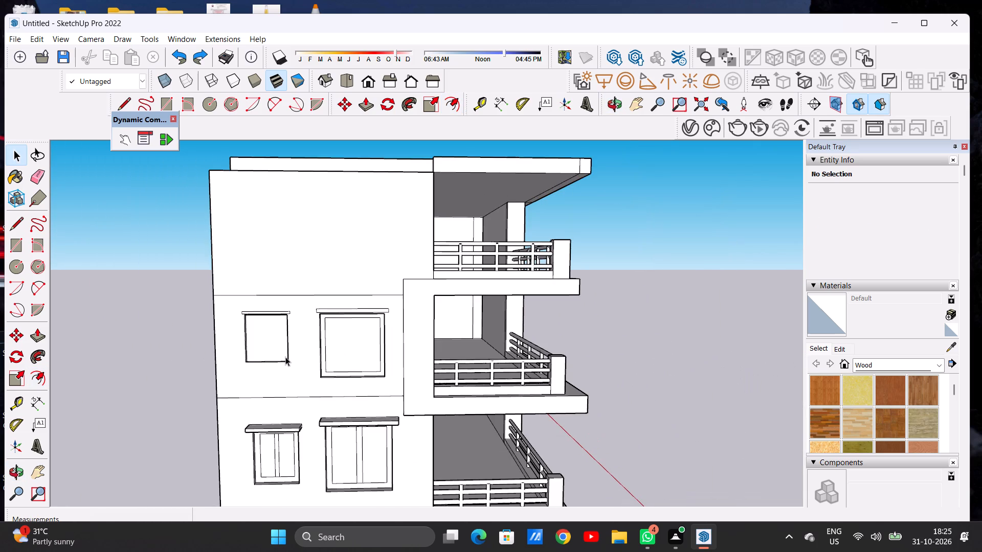
scroll(285, 357, "up", 11)
type("OF")
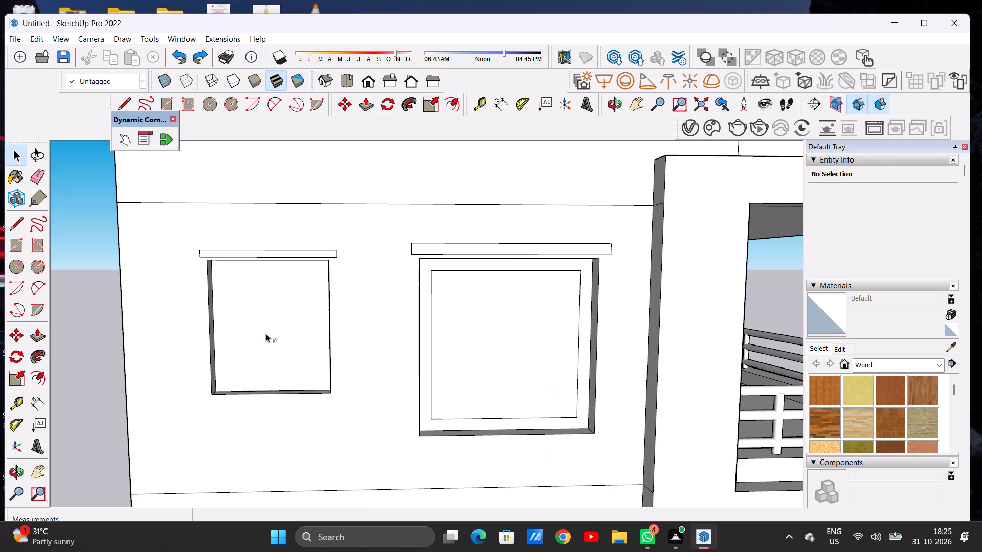
left_click(224, 265)
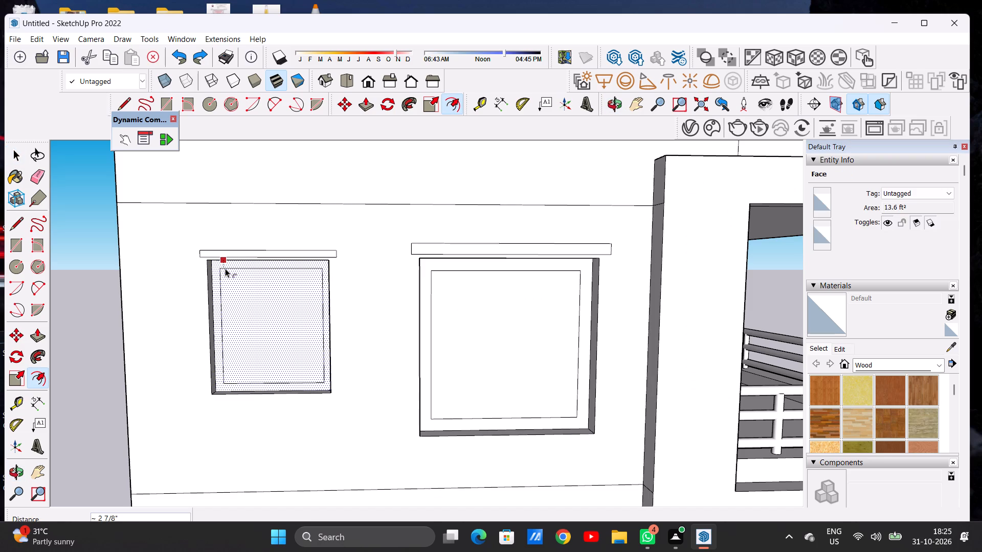
left_click(225, 270)
key("space")
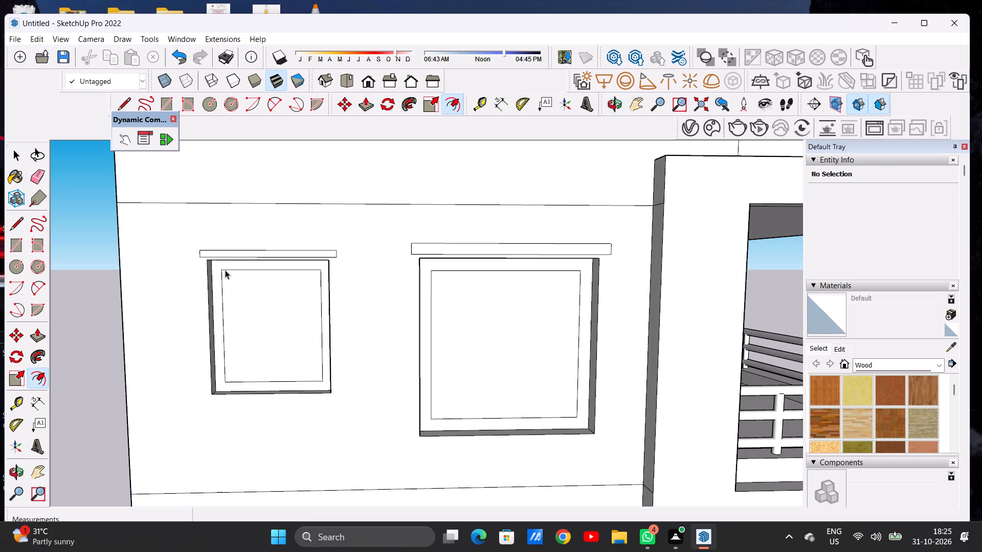
Draw two closely spaced vertical lines, about 3' 4" long, down the middle of the smaller window's inner panel as a mullion.
type("L")
scroll(230, 282, "up", 6)
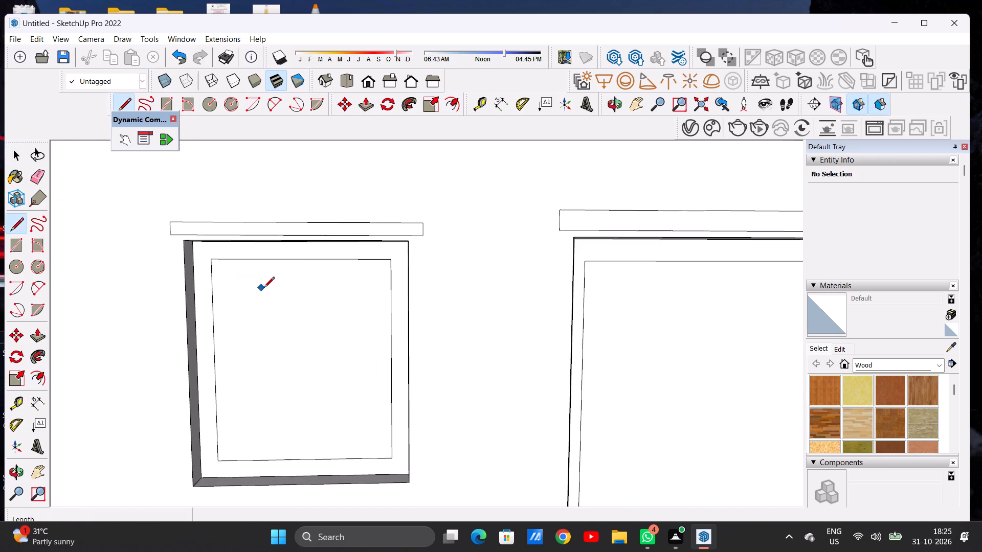
left_click(293, 258)
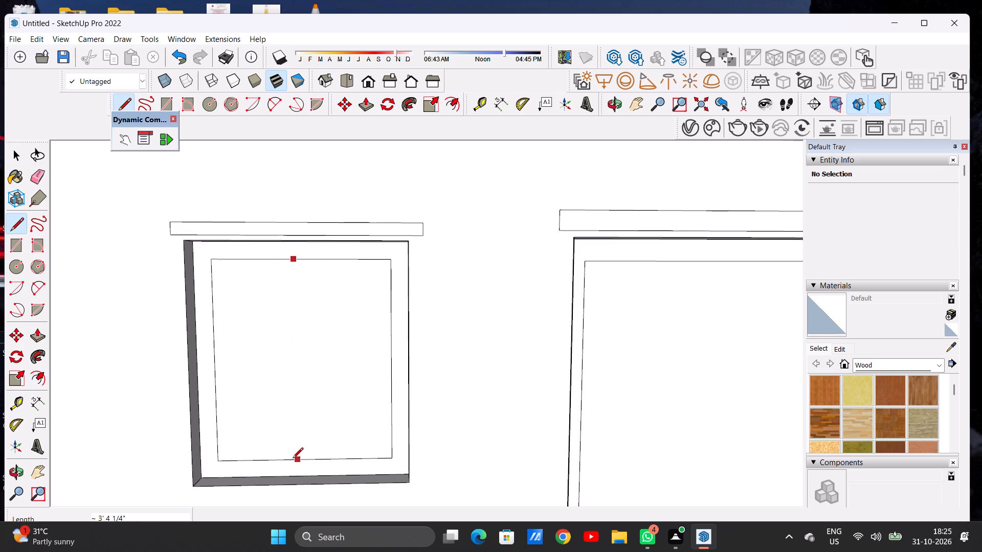
left_click(293, 459)
left_click(309, 258)
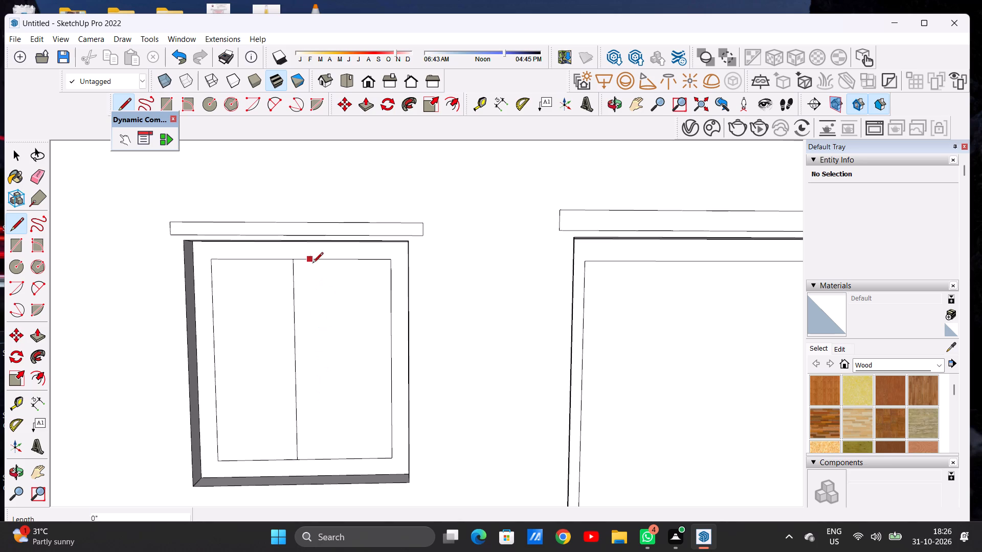
left_click(314, 455)
Draw two closely spaced vertical lines, about 4' 7" long, down the middle of the larger window's inner panel as a mullion.
scroll(221, 377, "down", 9)
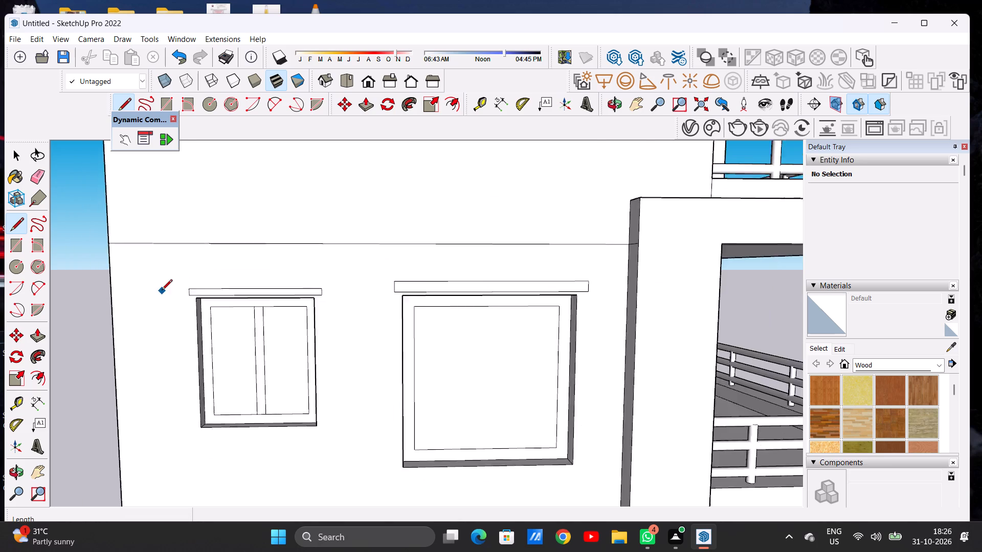
scroll(162, 291, "down", 7)
scroll(316, 317, "up", 9)
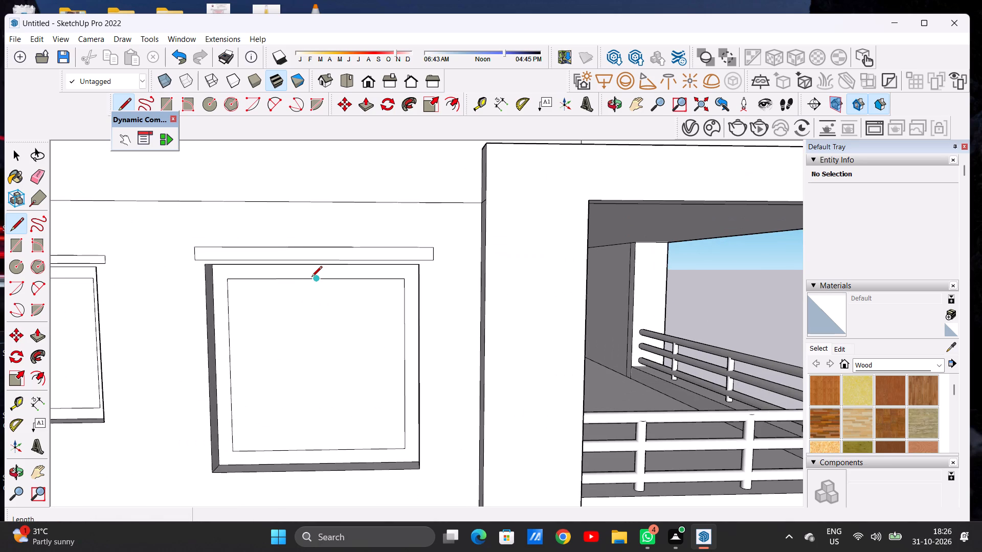
left_click(307, 278)
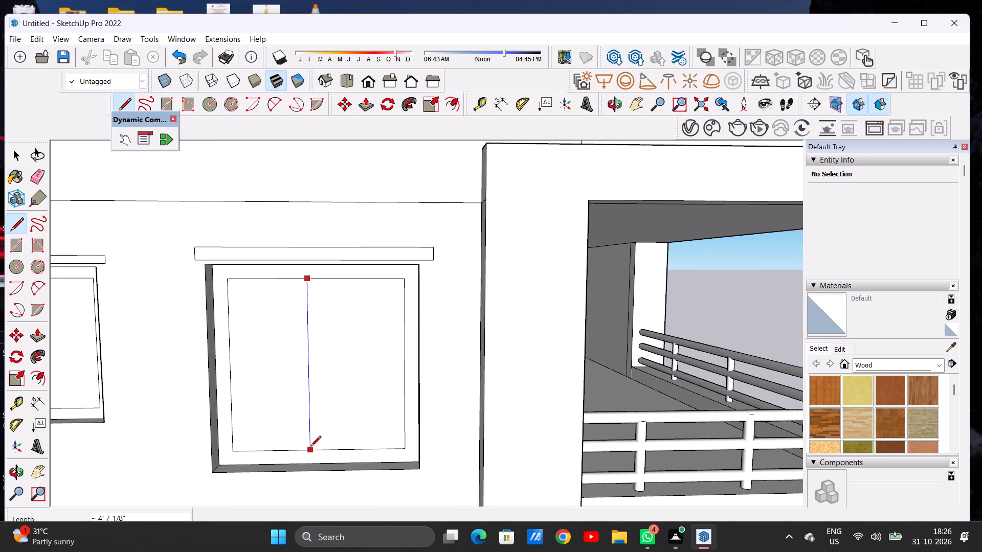
left_click(310, 447)
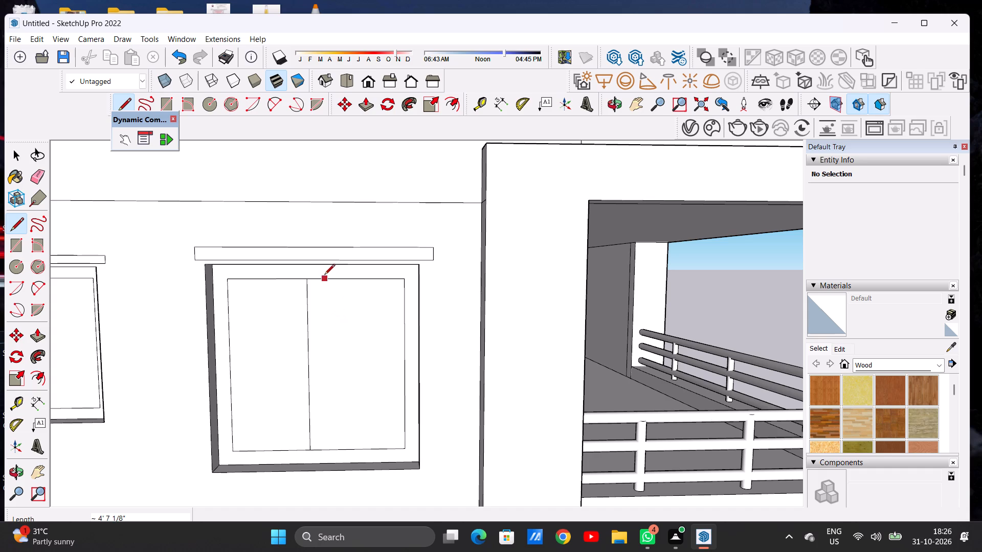
left_click(326, 276)
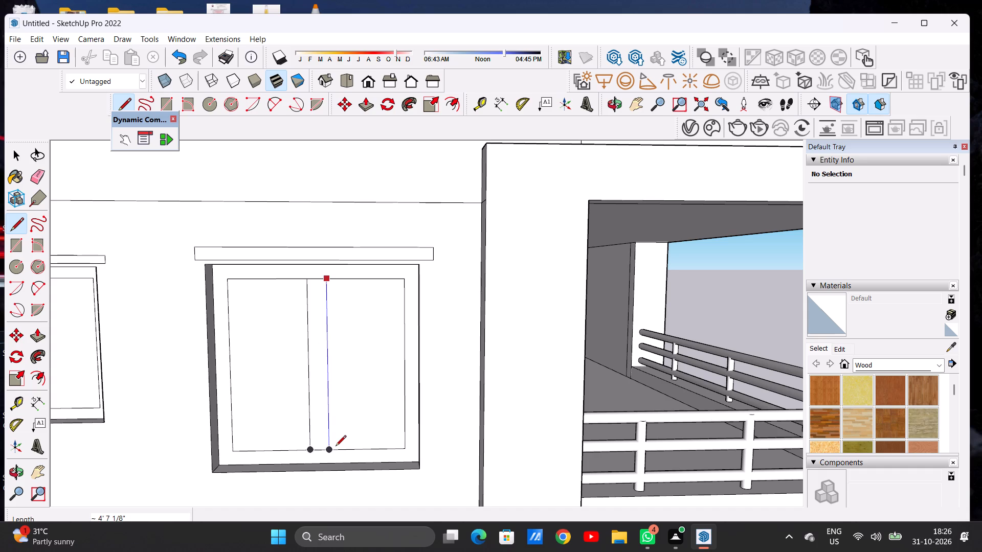
left_click(336, 447)
scroll(307, 383, "down", 12)
key("space")
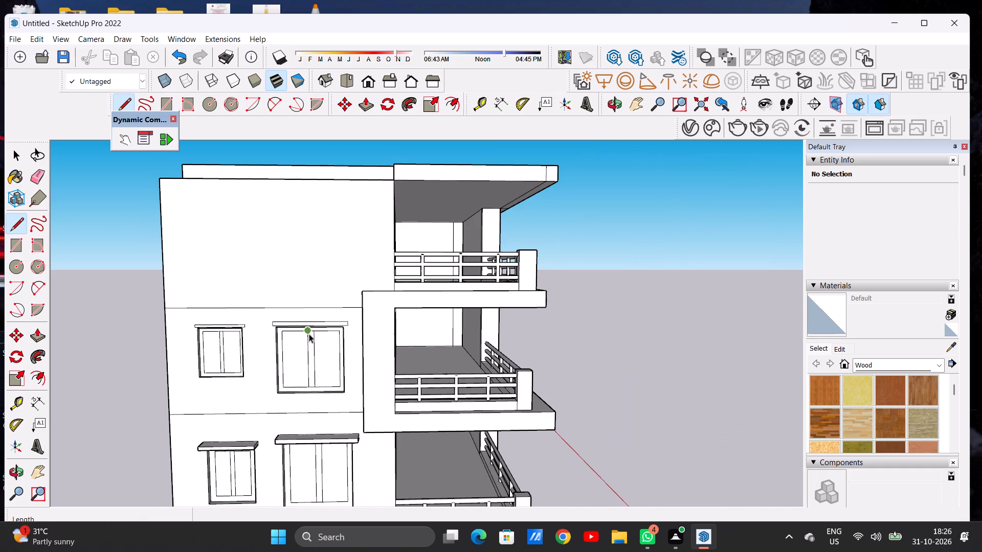
Extrude the hood strip above the larger window outward 1' 4 1/4", level with the hood on the storey below.
type("P")
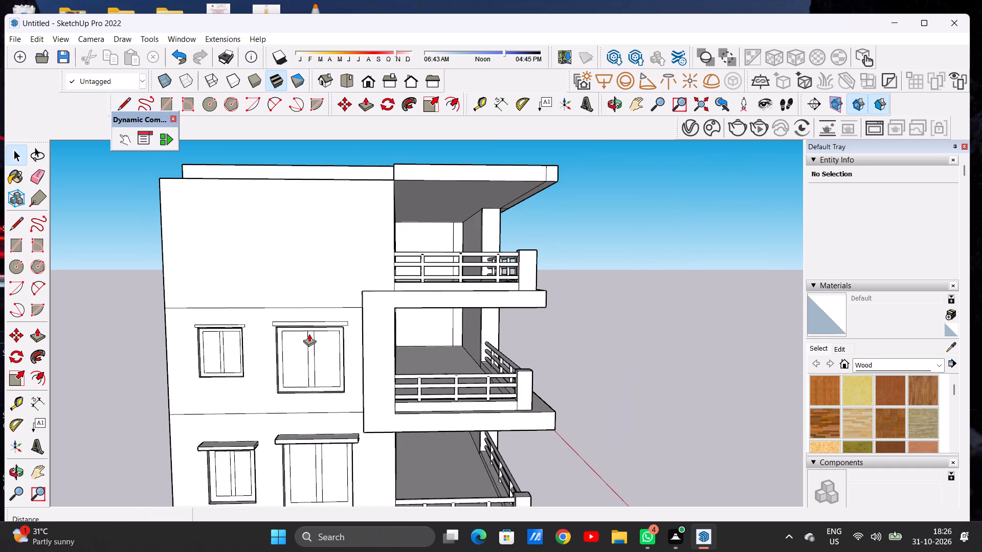
middle_click_drag(339, 342, 179, 363)
scroll(289, 328, "up", 16)
scroll(340, 307, "down", 1)
scroll(340, 307, "up", 1)
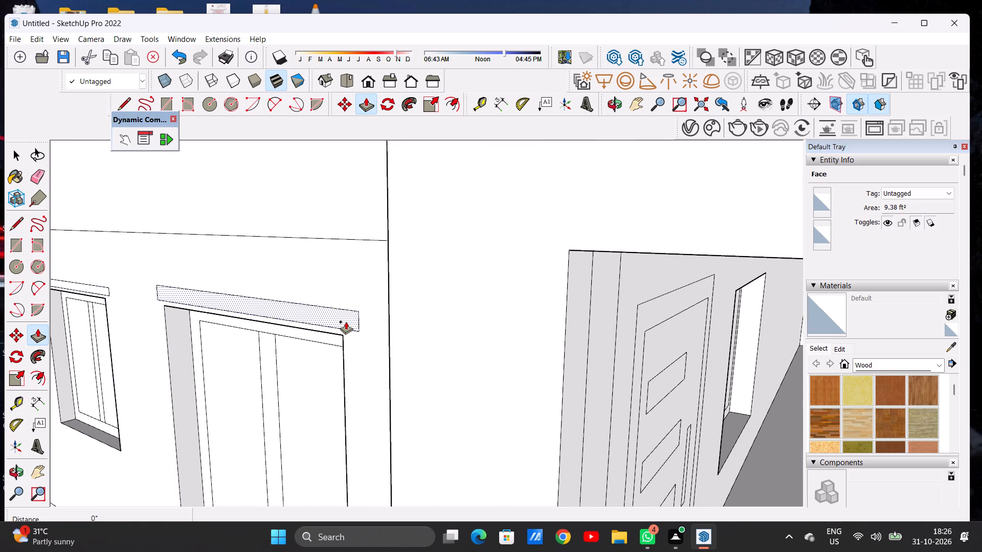
left_click(346, 321)
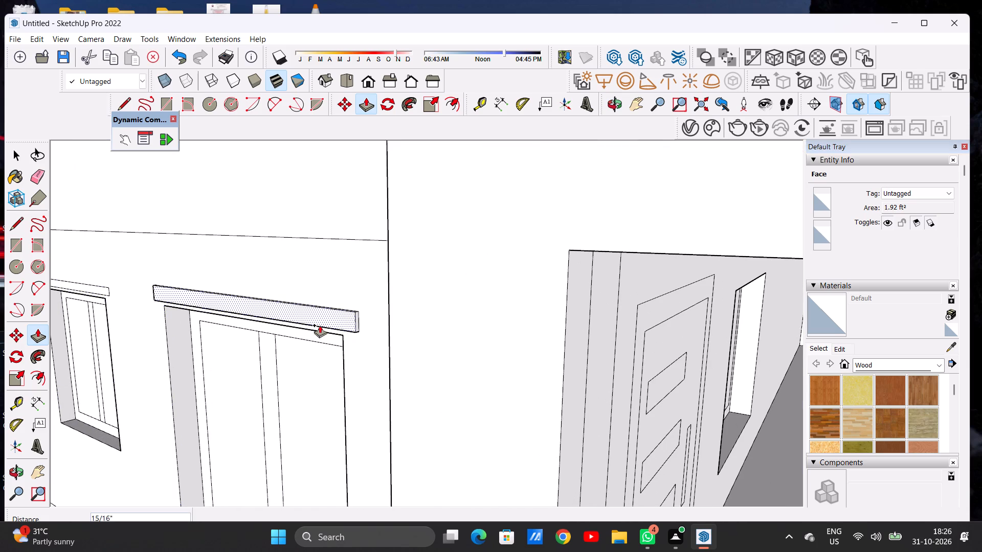
scroll(340, 295, "down", 20)
scroll(340, 295, "down", 3)
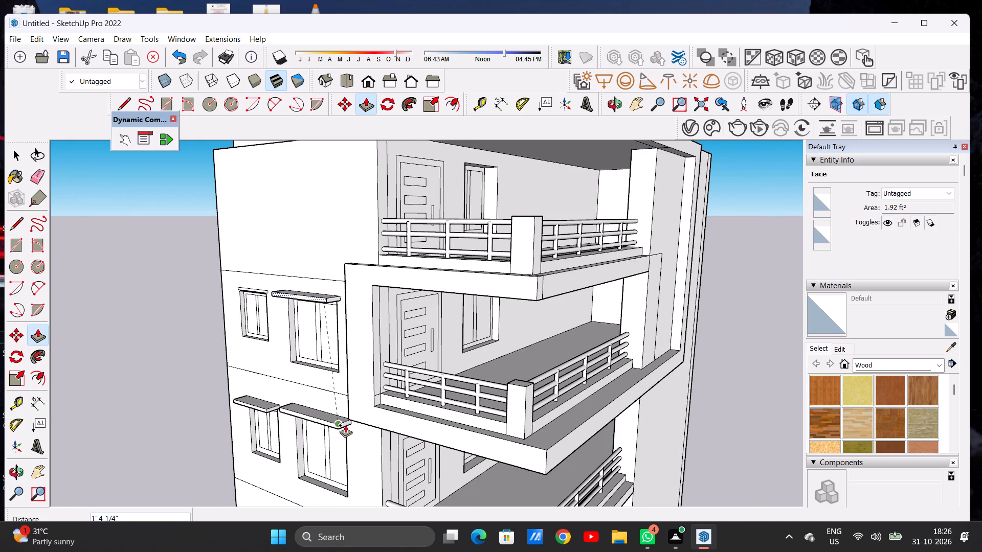
left_click(339, 429)
Extrude the hood strip above the smaller window outward 1' 4 1/4", level with the hood on the storey below.
scroll(334, 307, "down", 6)
scroll(264, 295, "up", 2)
scroll(264, 295, "down", 1)
scroll(264, 295, "up", 1)
scroll(264, 295, "down", 1)
scroll(264, 295, "up", 3)
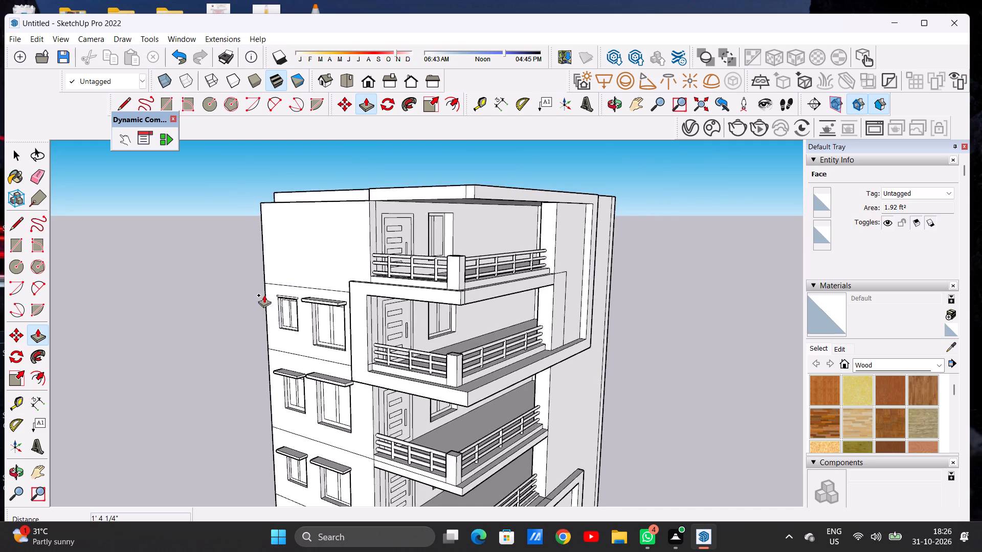
scroll(264, 295, "up", 17)
scroll(316, 303, "down", 1)
scroll(314, 303, "up", 2)
left_click(311, 305)
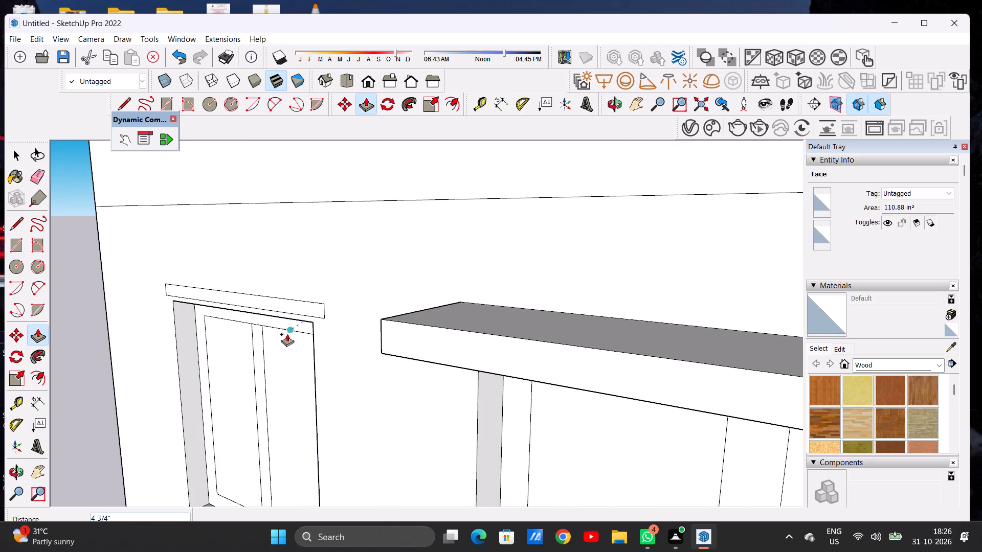
scroll(316, 295, "down", 20)
scroll(316, 295, "down", 7)
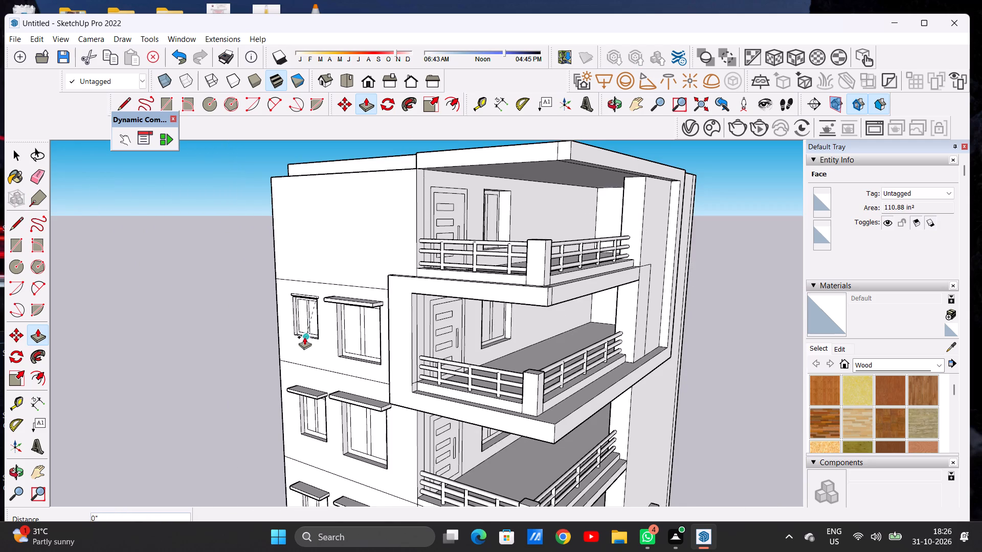
left_click(319, 399)
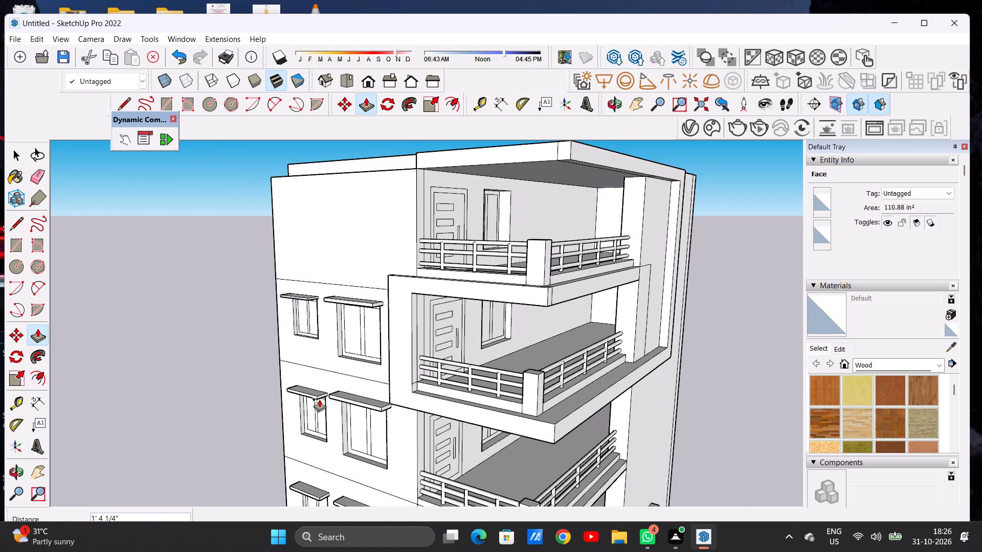
key("space")
scroll(334, 262, "down", 7)
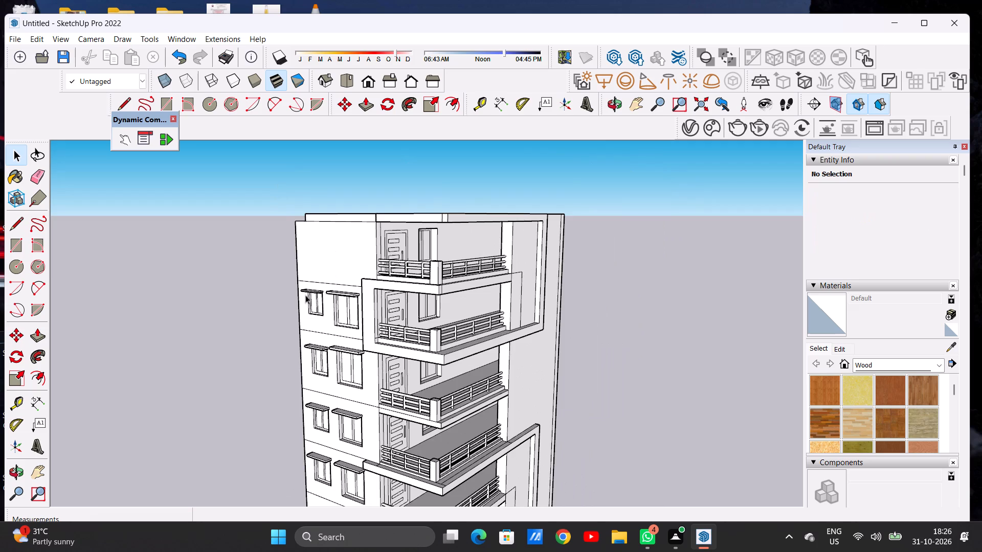
Draw the larger window's outline on the top storey's side wall, a square about 5' 4 11/16" per side, above the larger window below.
middle_click_drag(305, 295, 479, 271)
scroll(347, 285, "up", 4)
scroll(343, 291, "down", 1)
scroll(335, 300, "up", 3)
scroll(314, 310, "down", 1)
scroll(314, 310, "up", 2)
middle_click_drag(309, 276, 307, 408)
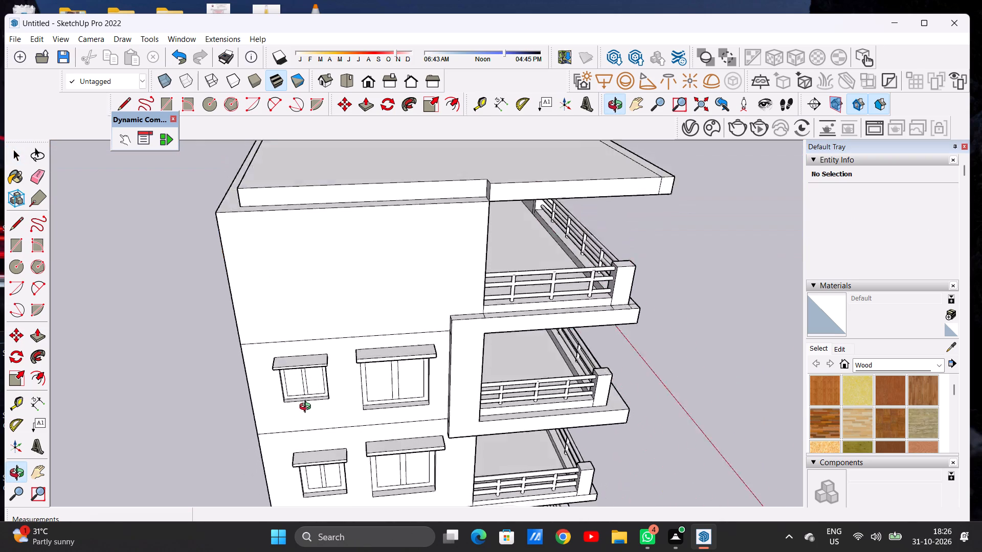
middle_click_drag(307, 408, 276, 311)
scroll(328, 331, "down", 19)
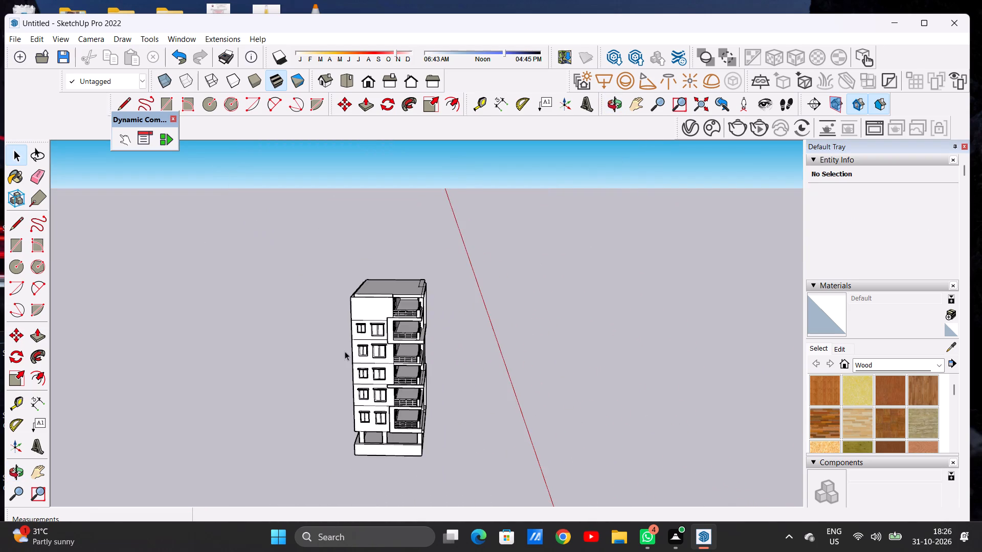
middle_click_drag(366, 339, 382, 315)
scroll(383, 305, "up", 6)
scroll(370, 310, "down", 1)
scroll(370, 310, "up", 4)
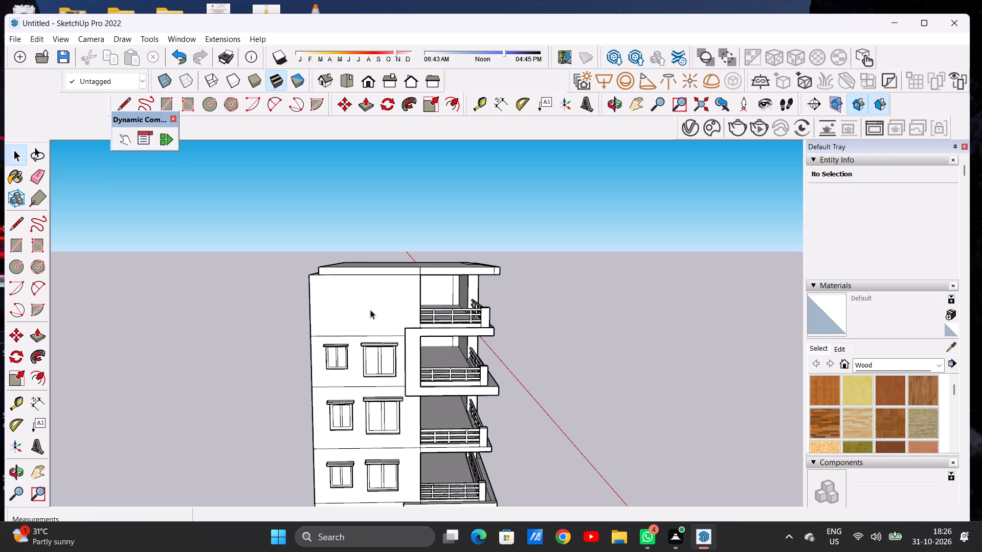
middle_click_drag(368, 310, 361, 317)
scroll(380, 312, "up", 6)
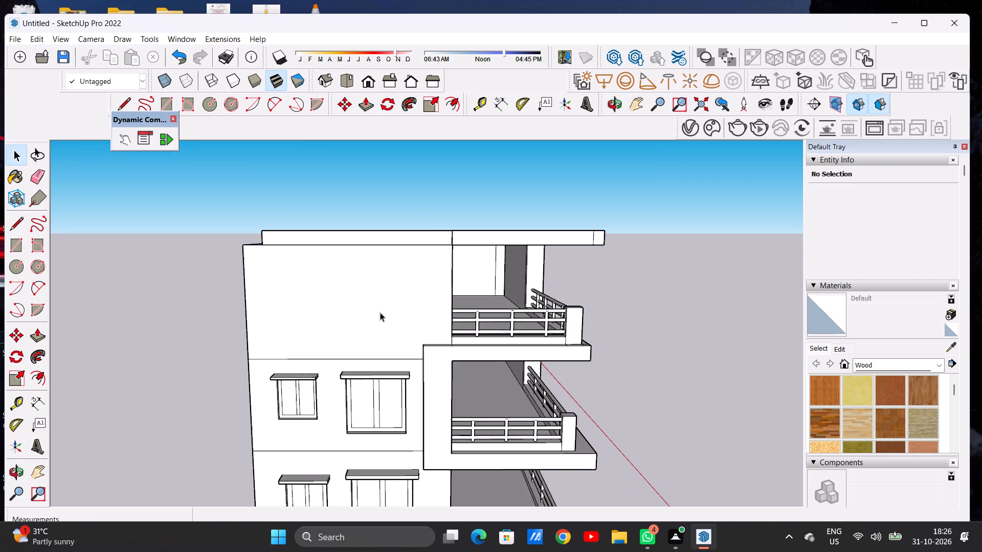
key("r")
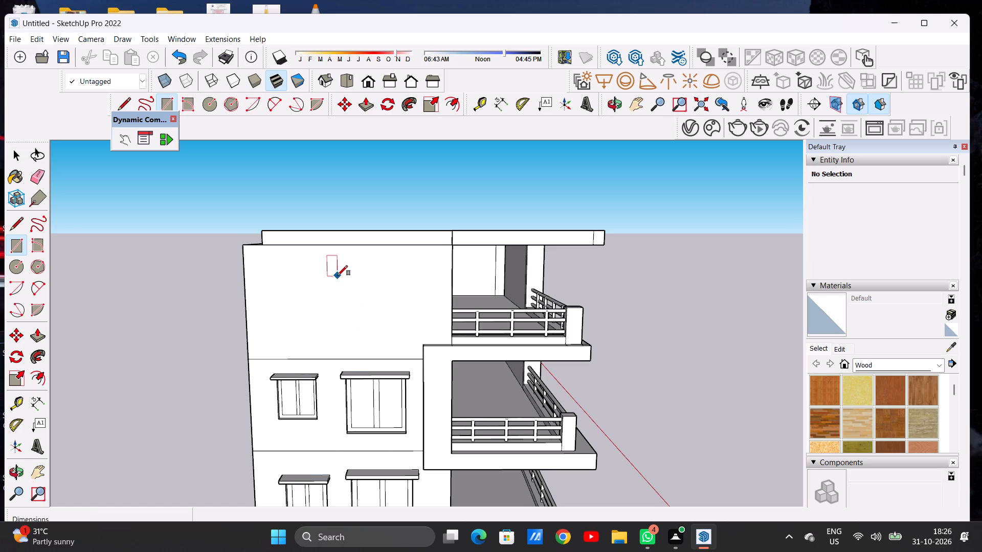
left_click(341, 269)
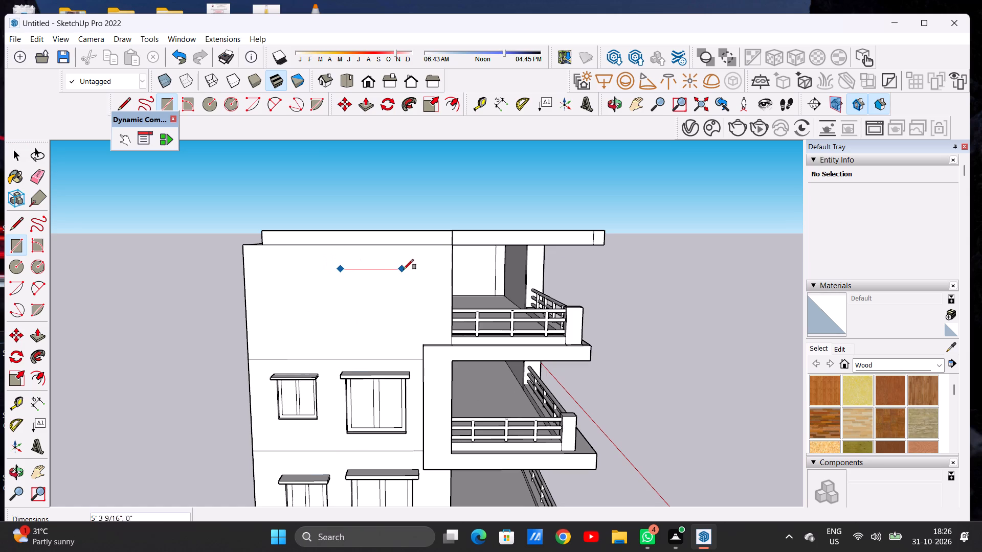
left_click(404, 330)
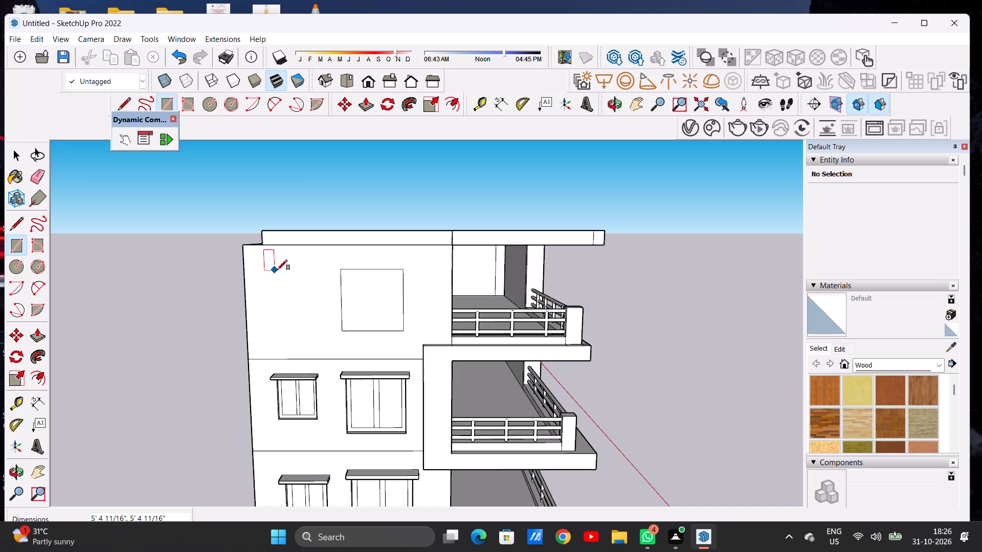
Draw the smaller window's outline beside it on the top storey, about 3' 8" wide and 4' 1" high.
left_click(273, 273)
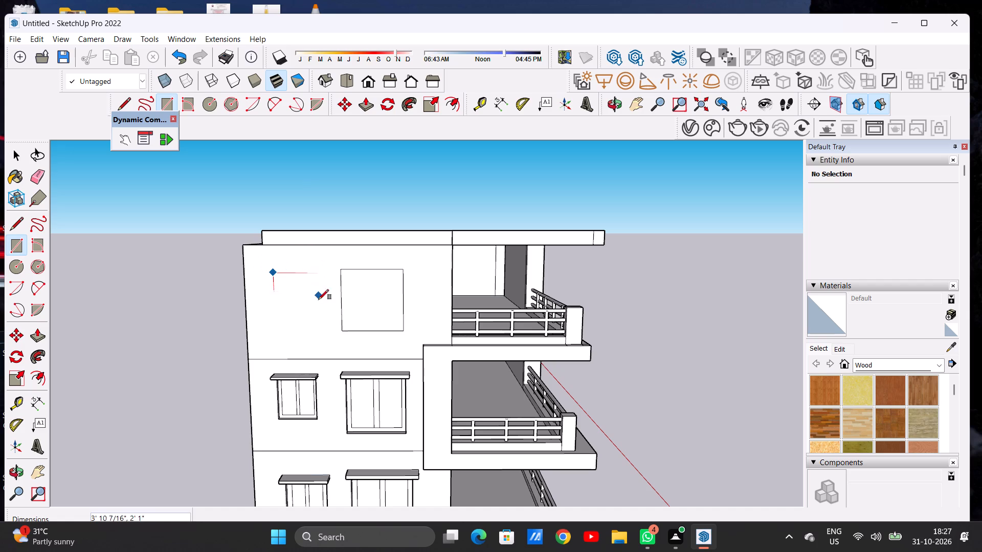
left_click(317, 319)
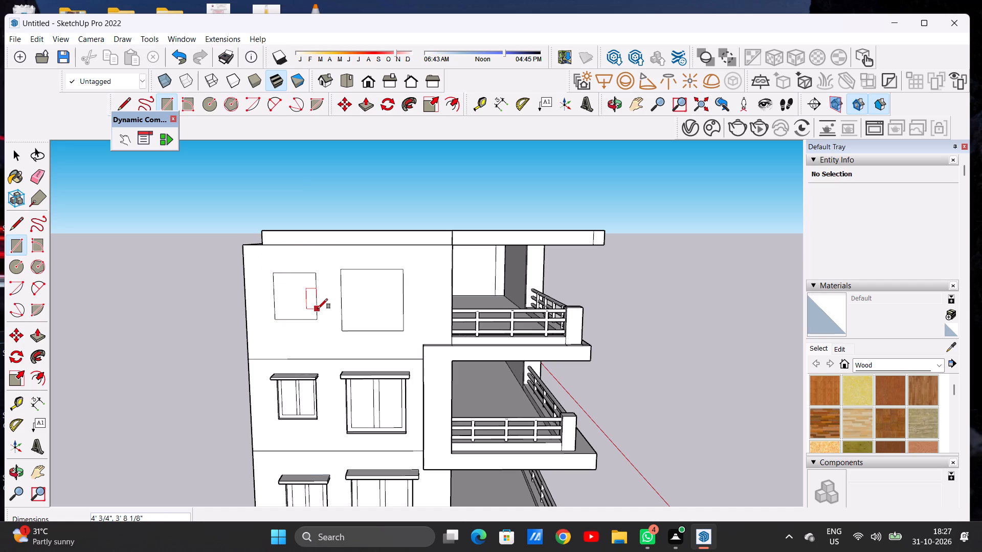
key("space")
Draw a thin hood strip about 5' 11 7/16" by 3 3/16" just above the top storey's larger window outline.
scroll(338, 272, "down", 3)
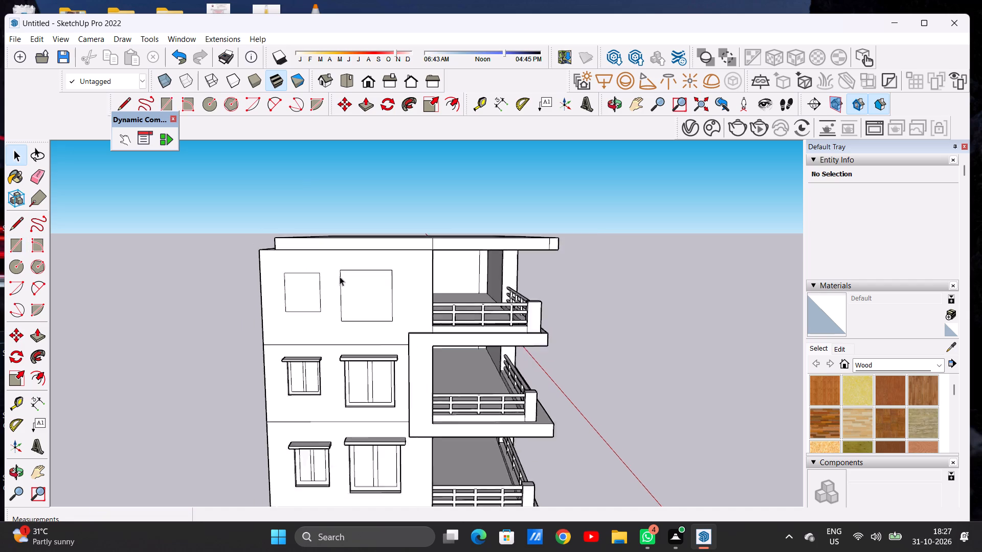
scroll(340, 277, "down", 6)
middle_click_drag(341, 288, 339, 323)
scroll(341, 303, "up", 7)
middle_click_drag(342, 295, 341, 272)
scroll(345, 265, "up", 6)
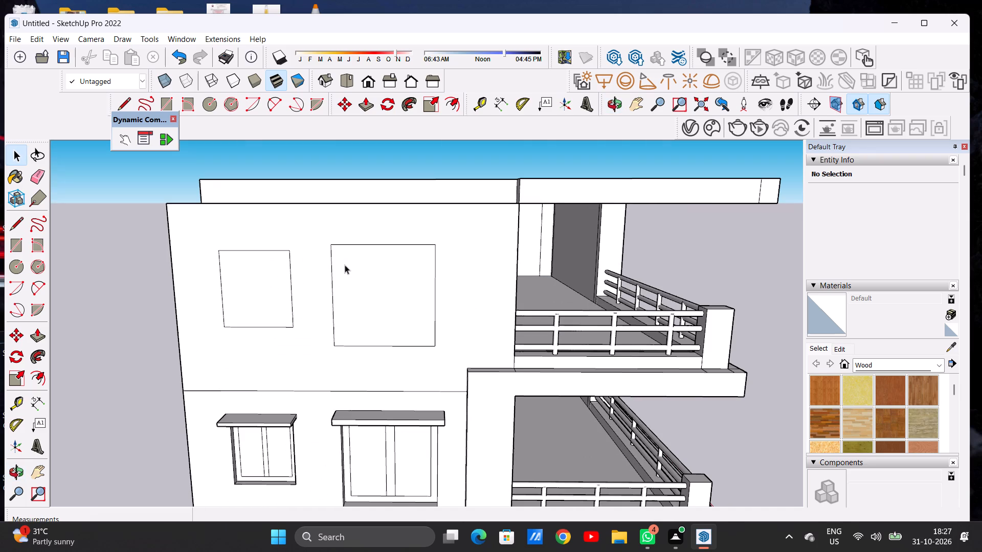
key("r")
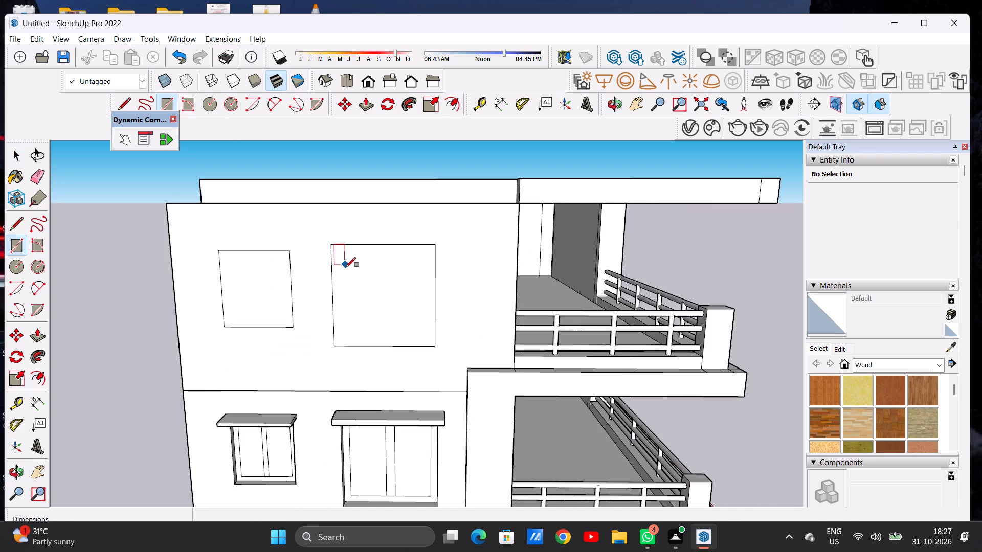
scroll(368, 310, "down", 5)
key("space")
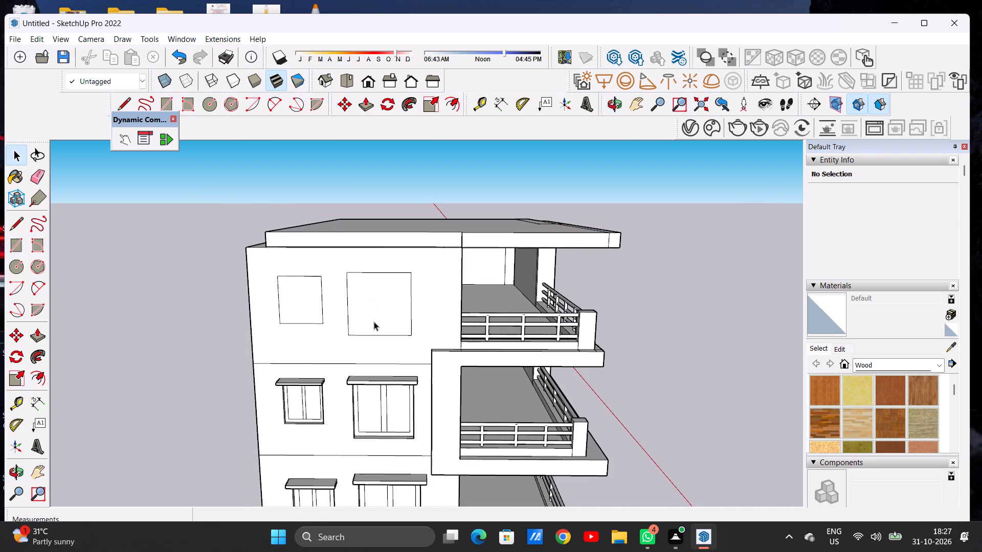
scroll(347, 272, "up", 1)
scroll(347, 272, "down", 1)
scroll(347, 272, "up", 4)
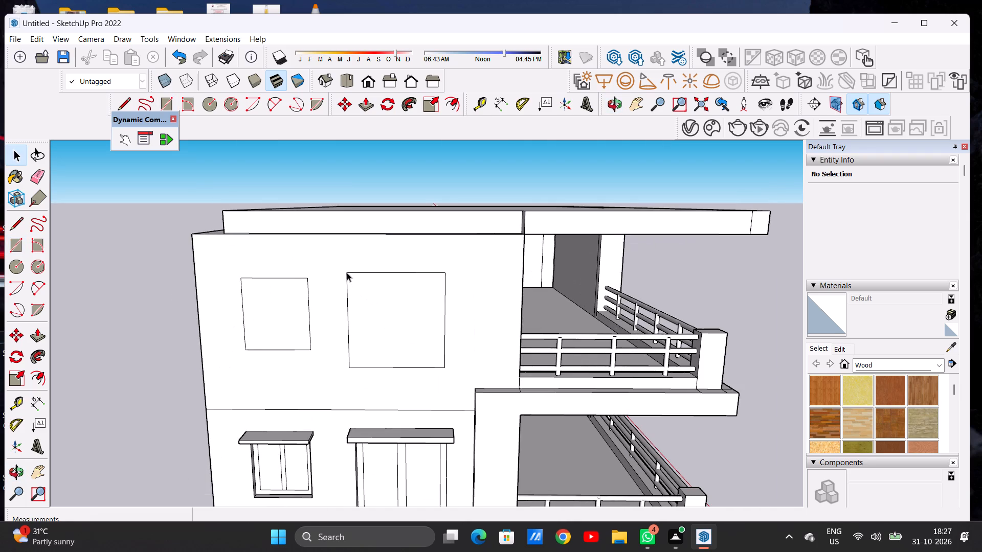
key("r")
scroll(351, 272, "up", 12)
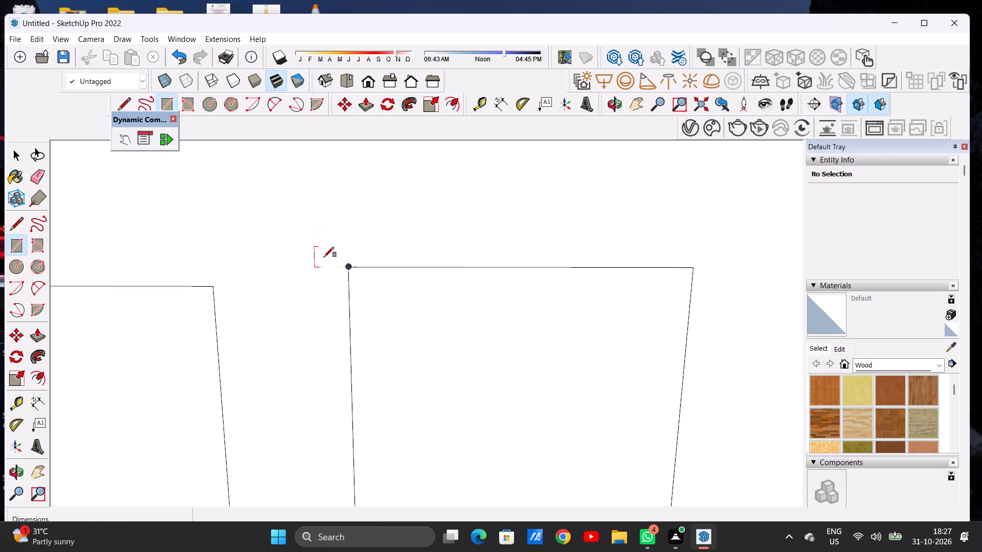
scroll(322, 271, "down", 8)
scroll(322, 238, "up", 13)
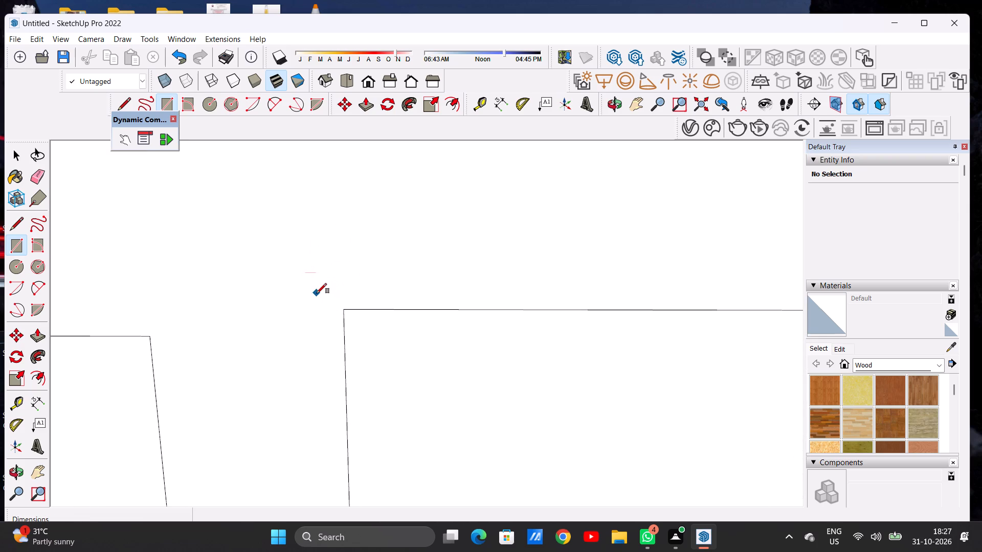
left_click(323, 295)
scroll(408, 296, "down", 5)
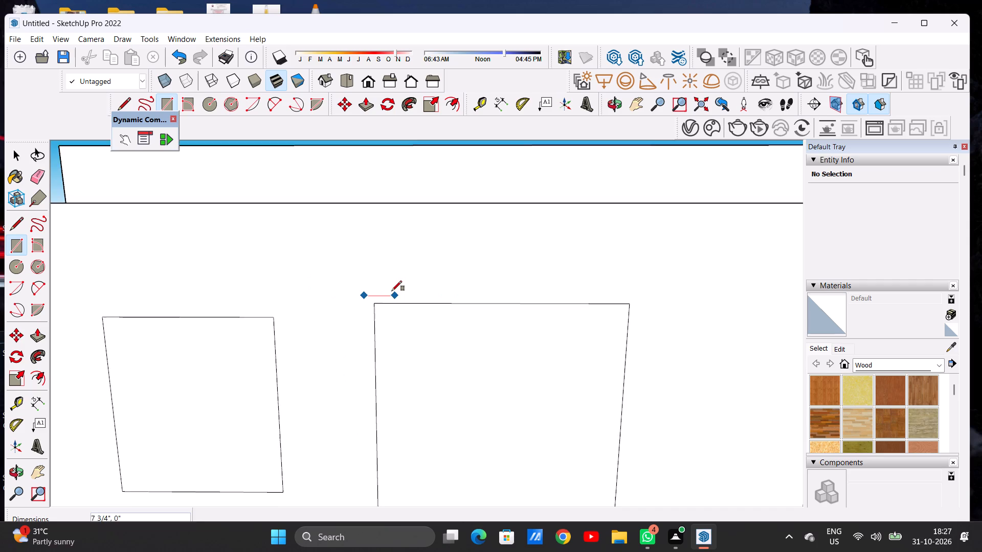
scroll(392, 291, "down", 4)
scroll(385, 295, "up", 1)
scroll(385, 295, "down", 8)
scroll(511, 294, "up", 6)
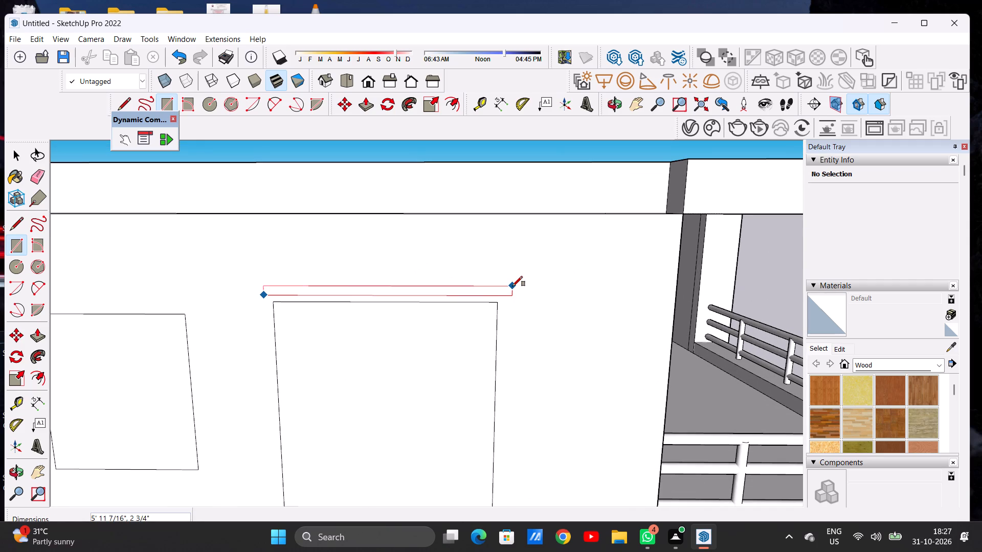
left_click(512, 285)
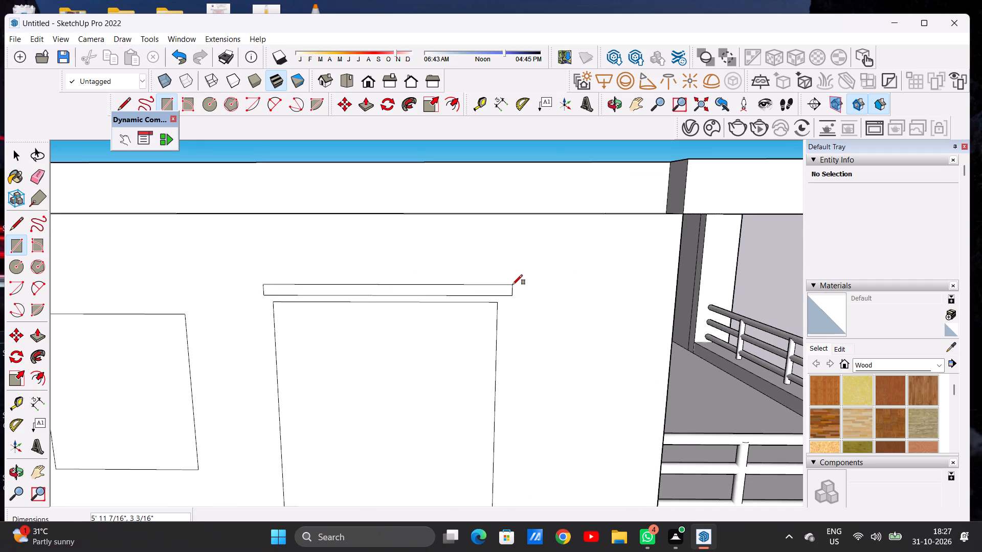
key("space")
key("space")
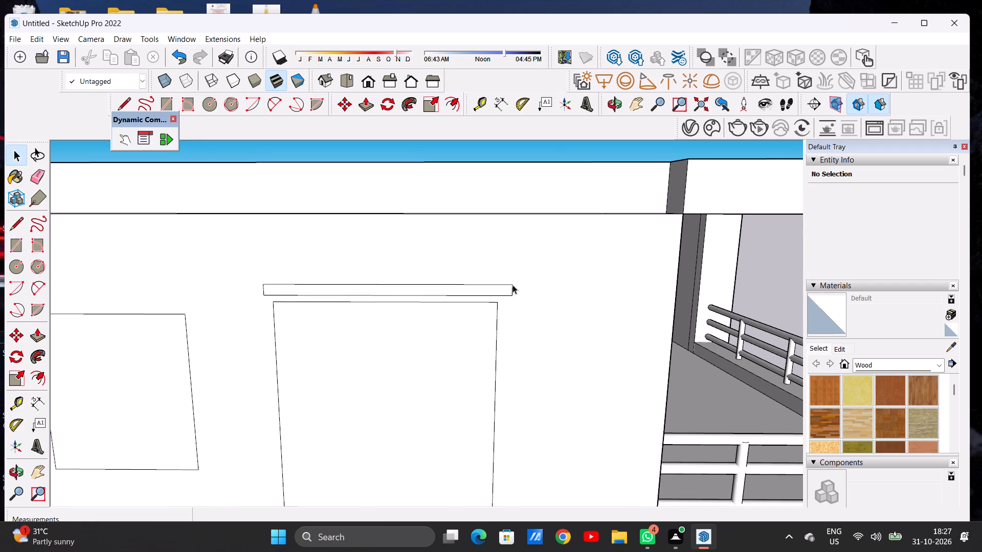
Draw a thin hood strip about 3' 10 7/16" by 2 11/16" just above the top storey's smaller window outline.
scroll(475, 307, "down", 14)
scroll(406, 293, "up", 9)
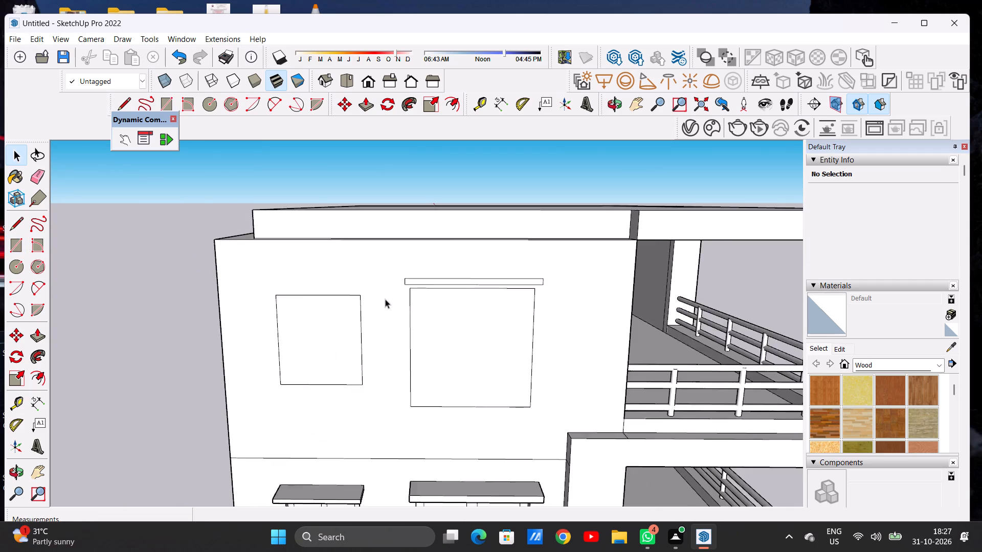
scroll(385, 299, "up", 6)
scroll(451, 261, "down", 14)
scroll(419, 279, "up", 12)
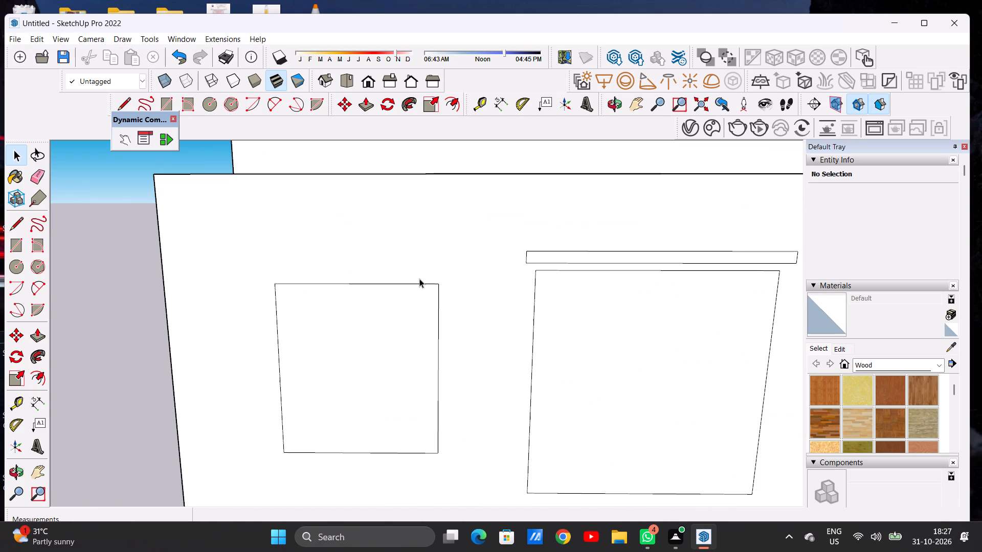
key("r")
scroll(313, 283, "up", 6)
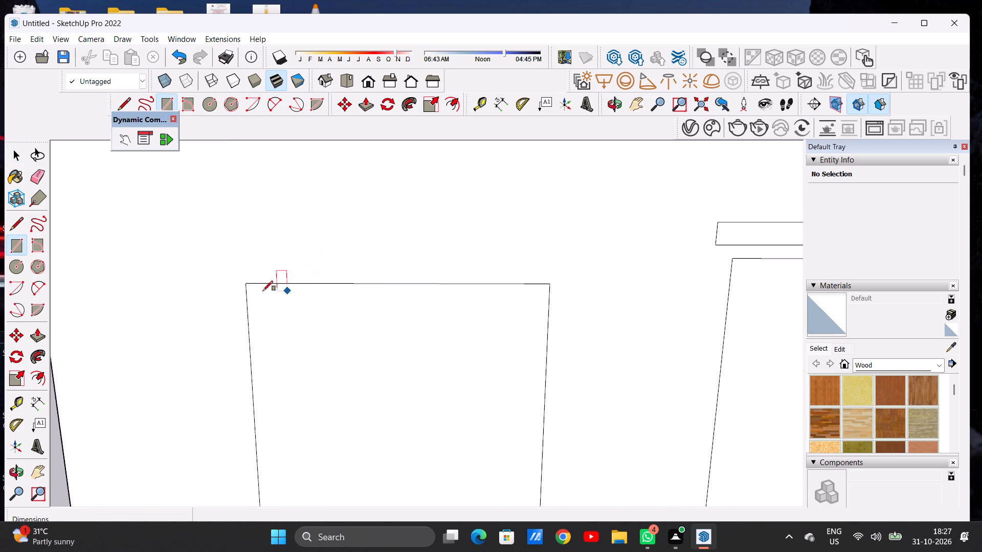
left_click(236, 277)
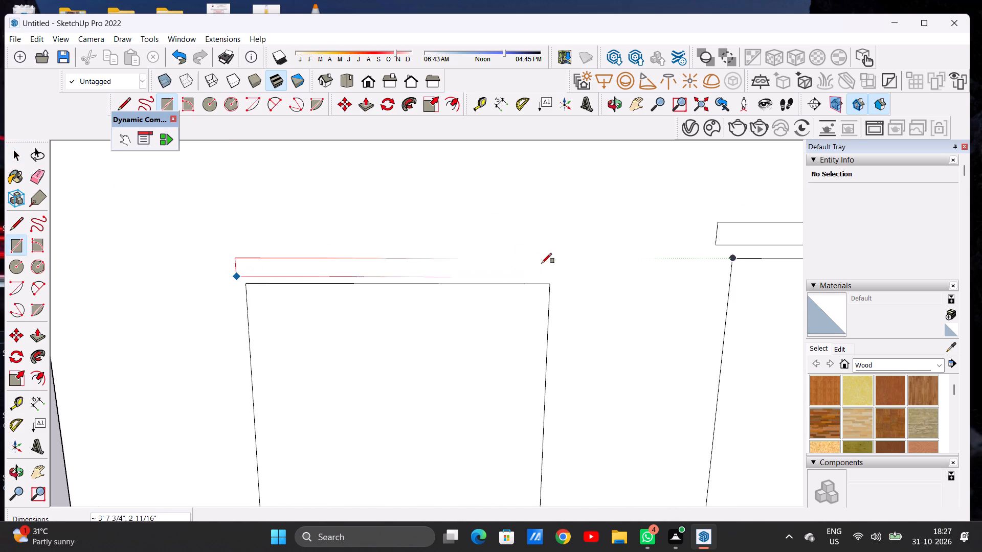
left_click(558, 258)
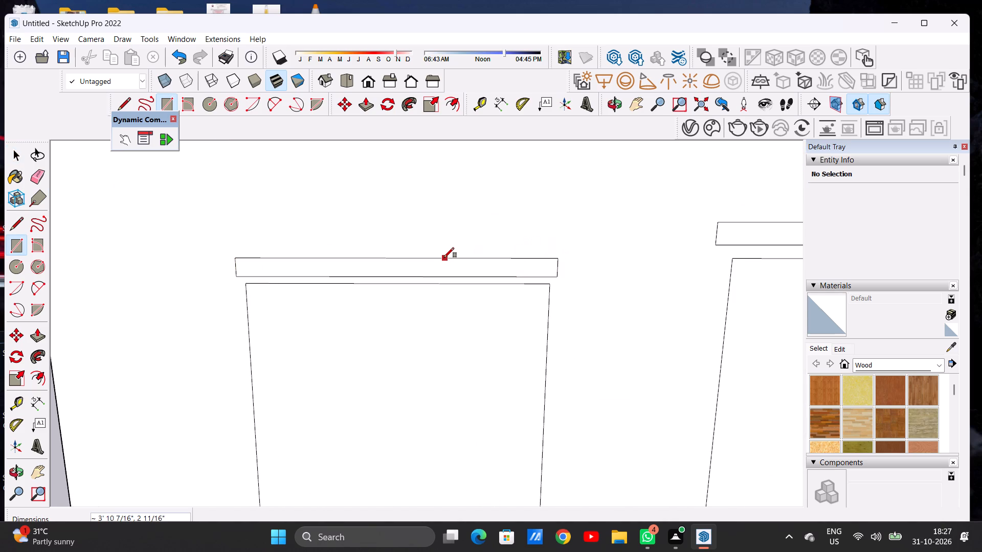
key("space")
Push the larger window face on the top storey's side wall inward with Push/Pull to form a recess.
scroll(338, 318, "down", 3)
scroll(337, 318, "up", 1)
scroll(335, 316, "down", 1)
scroll(334, 315, "up", 2)
scroll(334, 312, "down", 2)
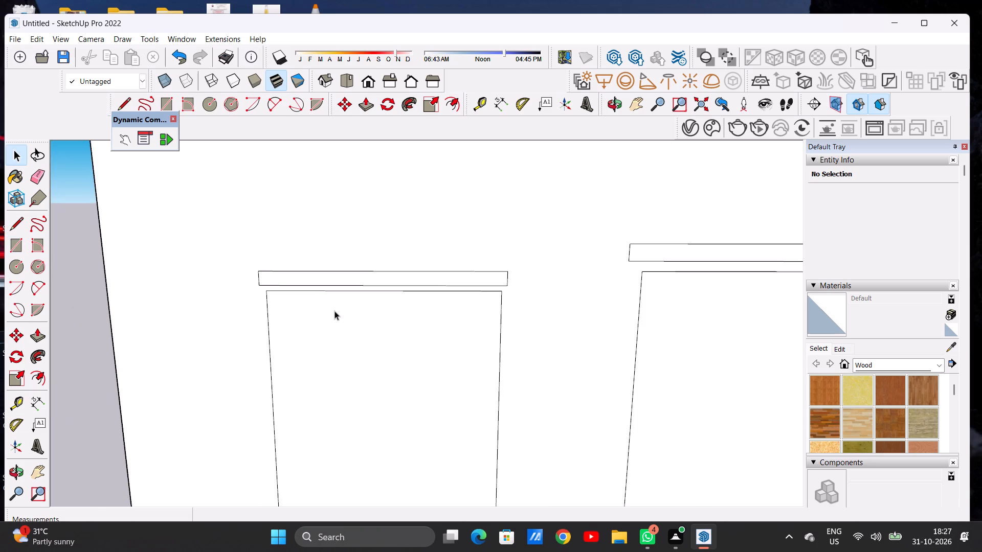
scroll(397, 303, "down", 15)
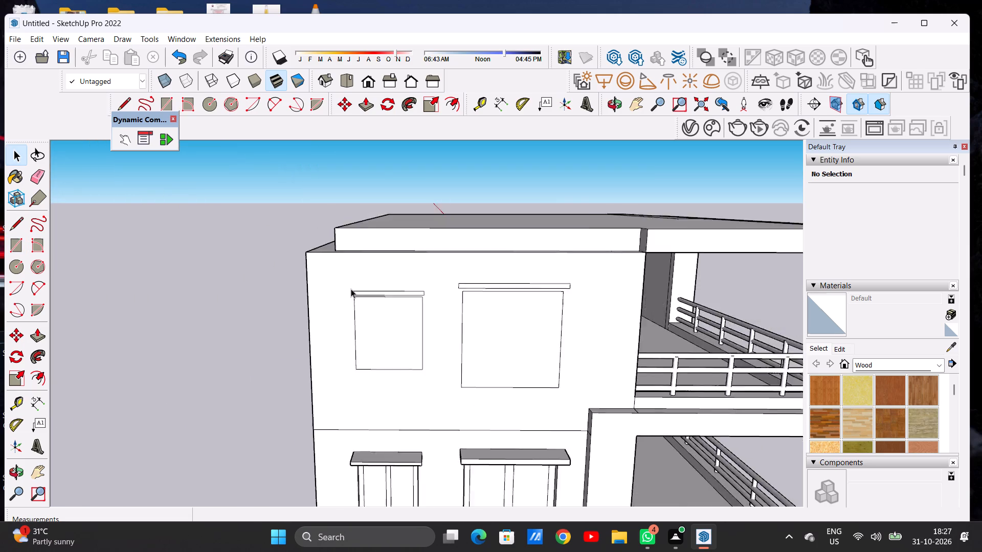
scroll(351, 289, "down", 4)
scroll(352, 300, "up", 1)
scroll(360, 306, "down", 1)
scroll(434, 308, "up", 7)
key("p")
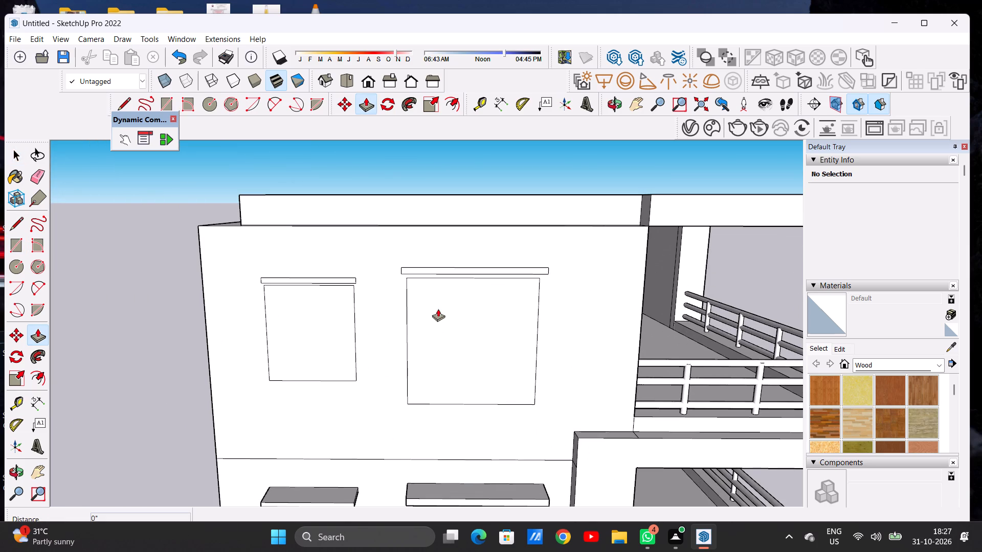
scroll(368, 311, "down", 9)
middle_click_drag(407, 312, 384, 317)
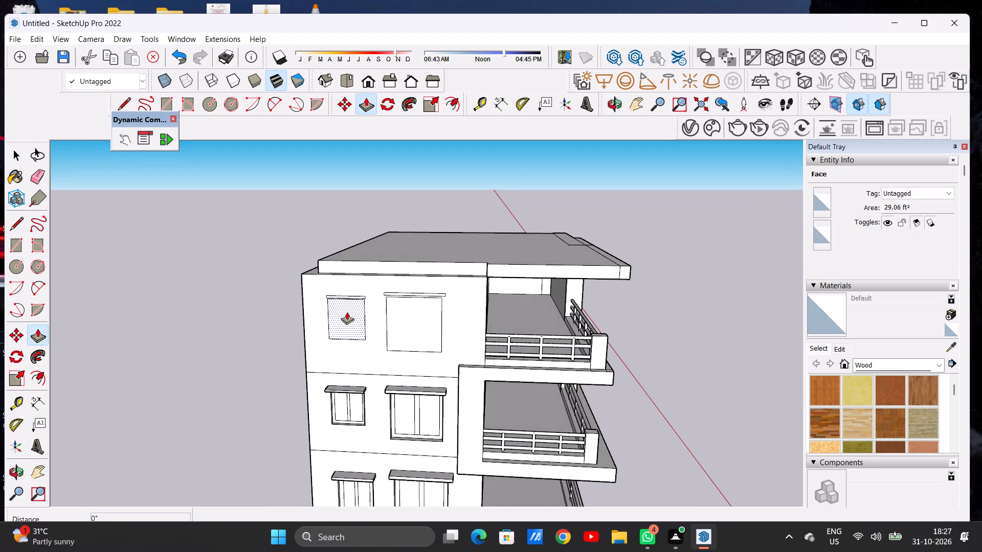
scroll(347, 312, "down", 5)
middle_click_drag(381, 323, 405, 341)
scroll(398, 321, "up", 9)
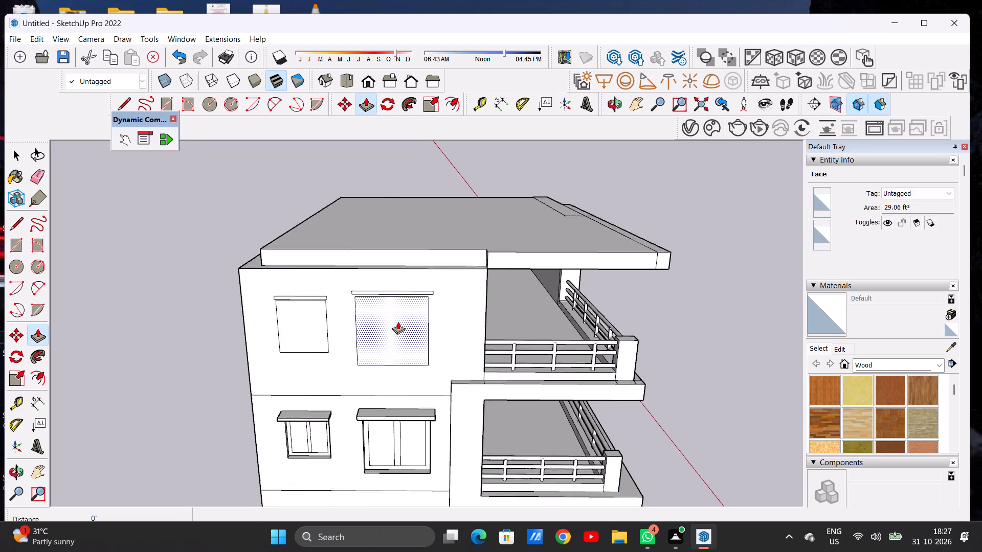
scroll(398, 321, "up", 2)
scroll(398, 321, "down", 1)
left_click(391, 323)
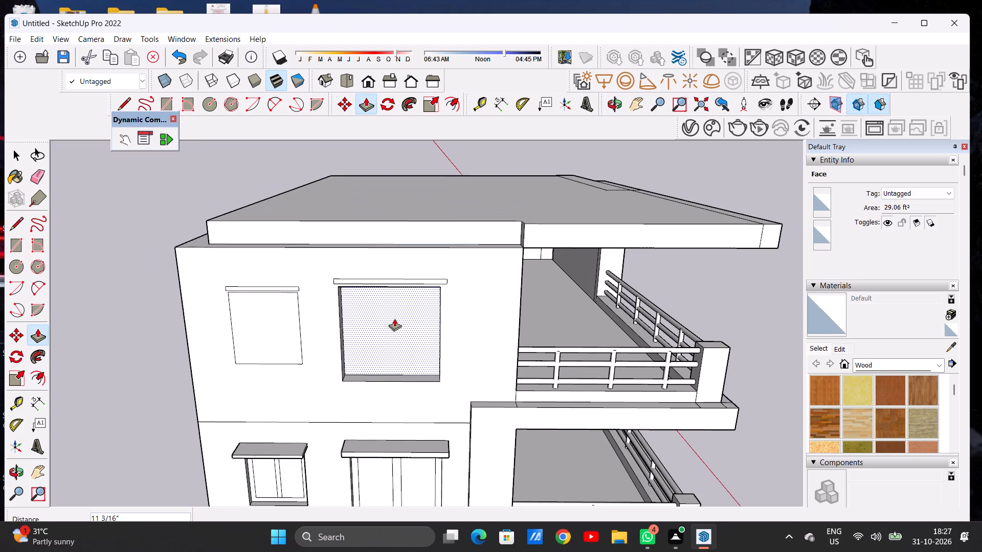
left_click(394, 318)
Push the smaller window face beside it on the top storey inward to form a matching recess.
scroll(277, 328, "up", 6)
scroll(277, 328, "down", 1)
scroll(277, 328, "up", 4)
left_click(277, 328)
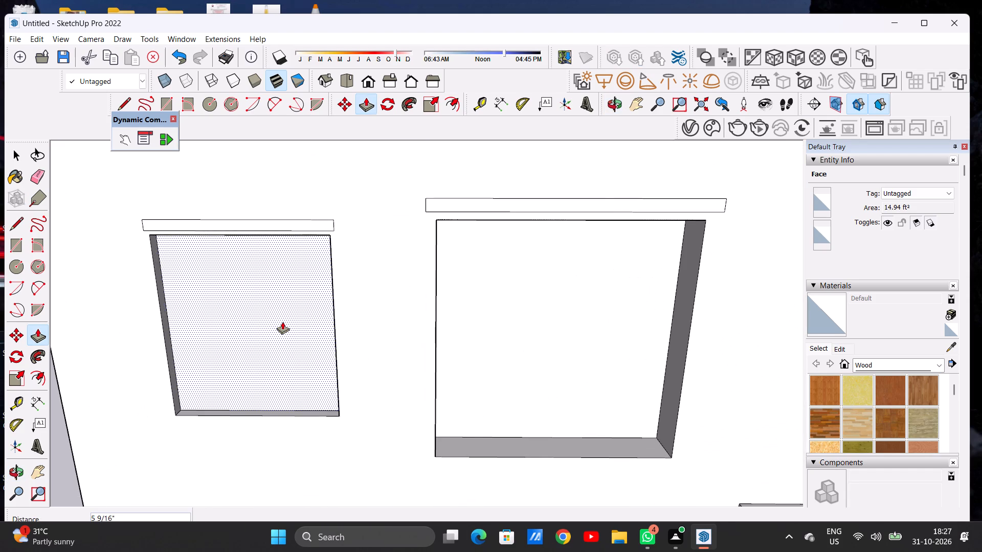
left_click(282, 321)
key("space")
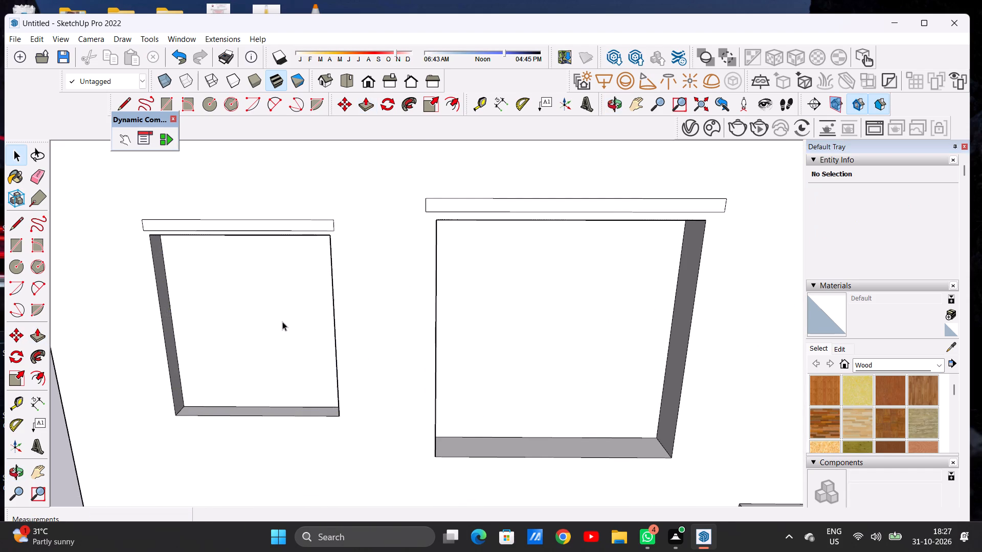
Offset the larger top-storey window's recessed face inward by about 5 9/16" to outline its frame.
scroll(306, 313, "down", 18)
middle_click_drag(354, 335, 356, 311)
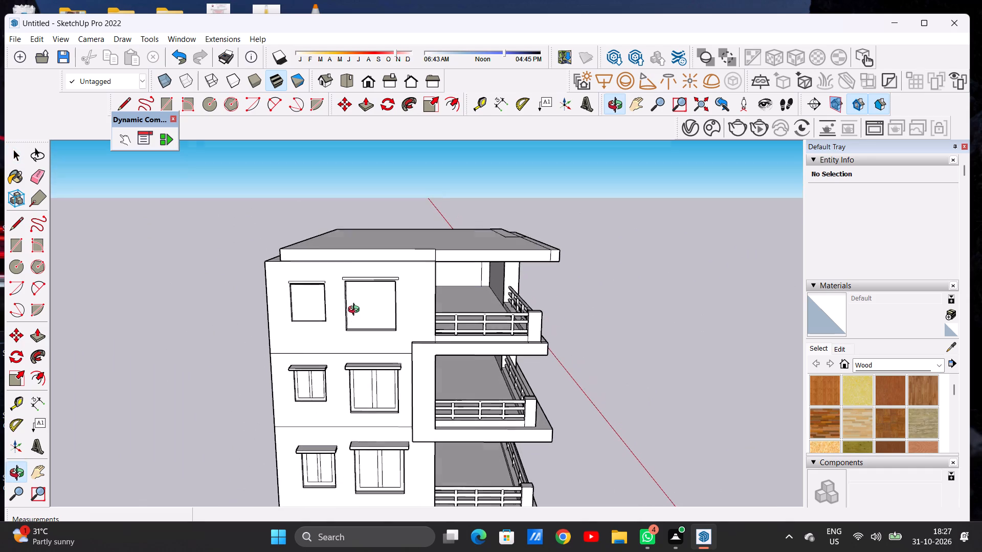
middle_click_drag(356, 311, 356, 309)
scroll(372, 301, "up", 6)
type("OF")
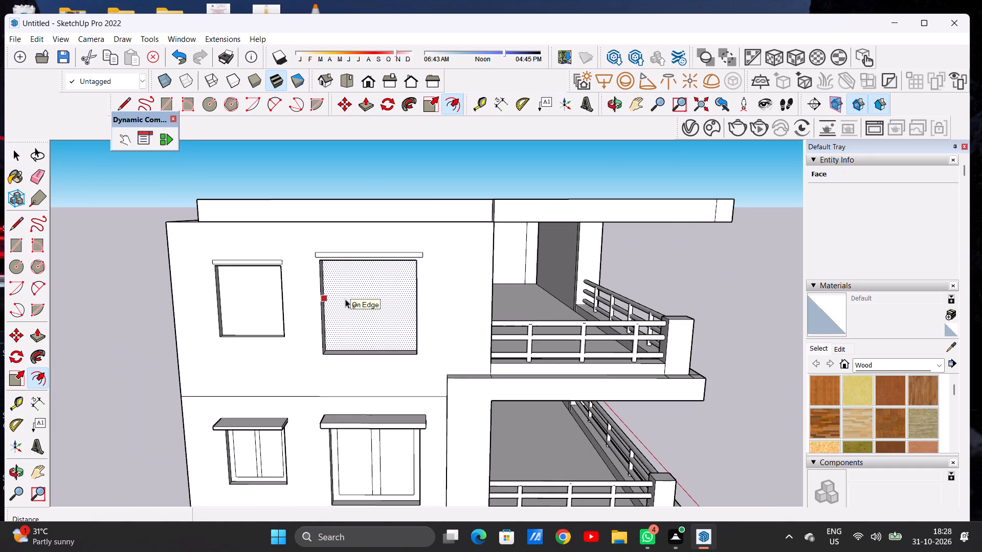
scroll(376, 268, "up", 4)
left_click(358, 260)
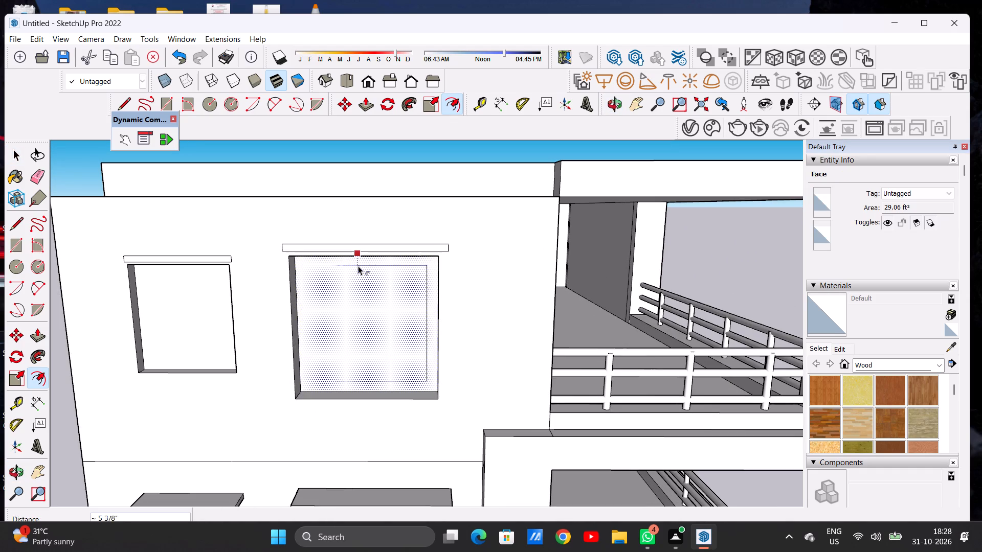
left_click(358, 266)
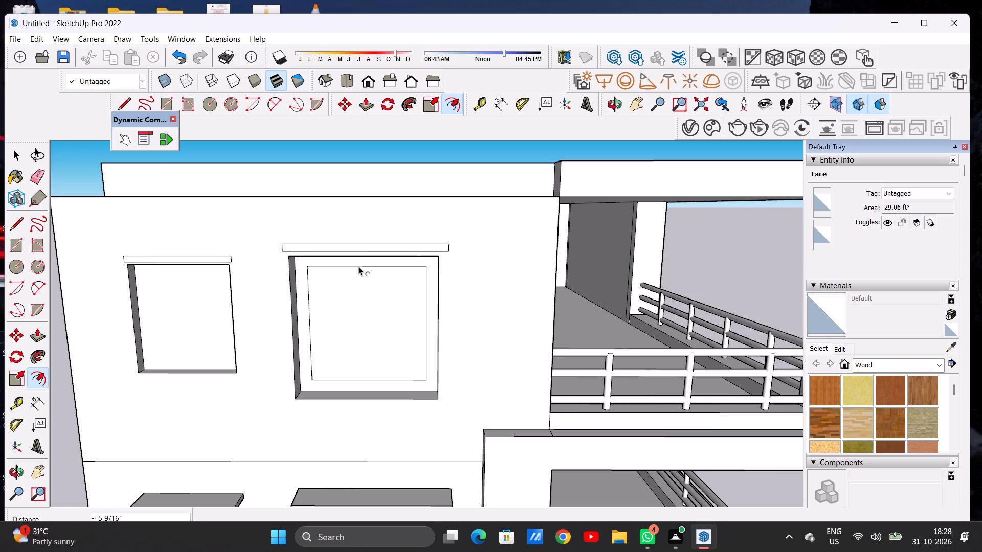
Offset the smaller top-storey window's recessed face inward by about 3 15/16" to outline its frame.
scroll(388, 267, "down", 4)
scroll(243, 280, "up", 2)
scroll(243, 280, "down", 2)
scroll(243, 280, "up", 2)
left_click(230, 270)
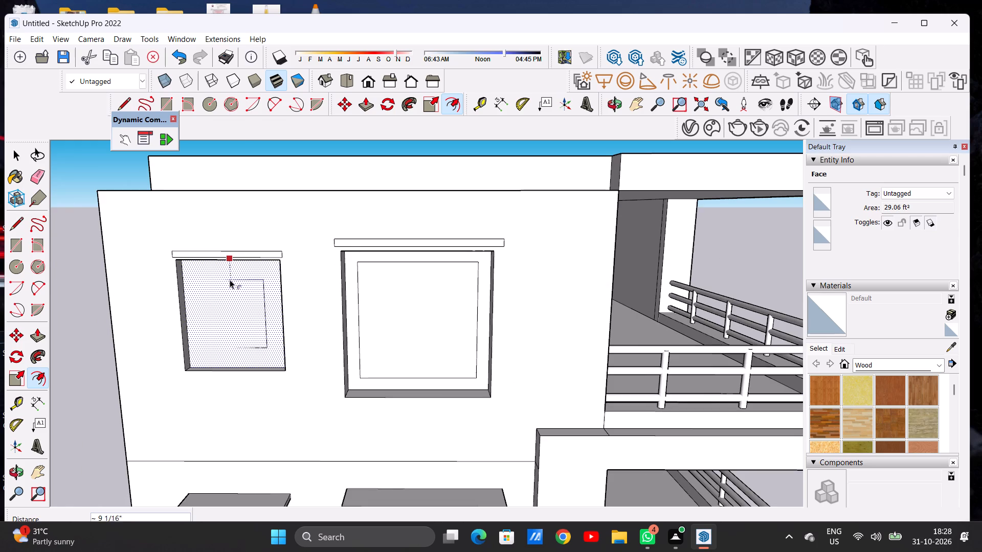
left_click(228, 268)
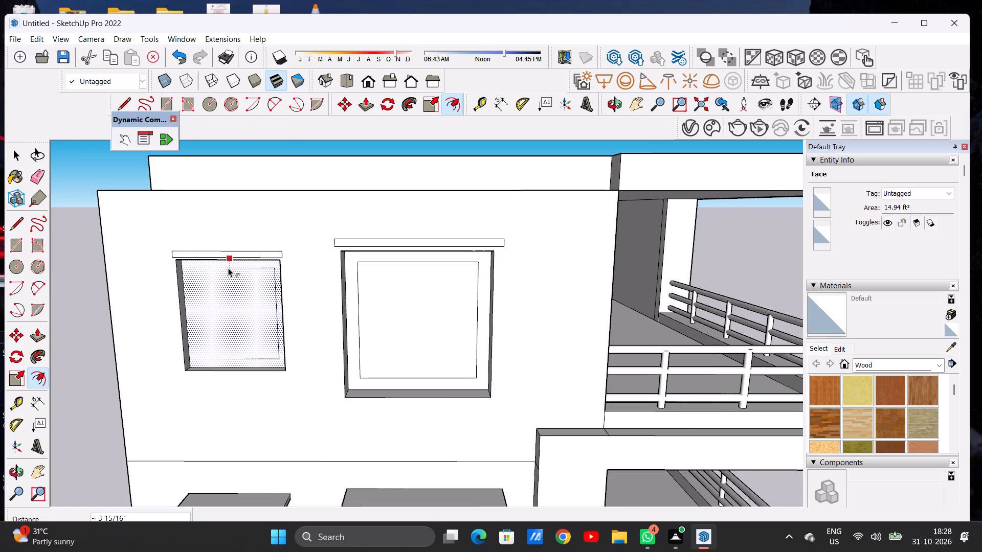
key("space")
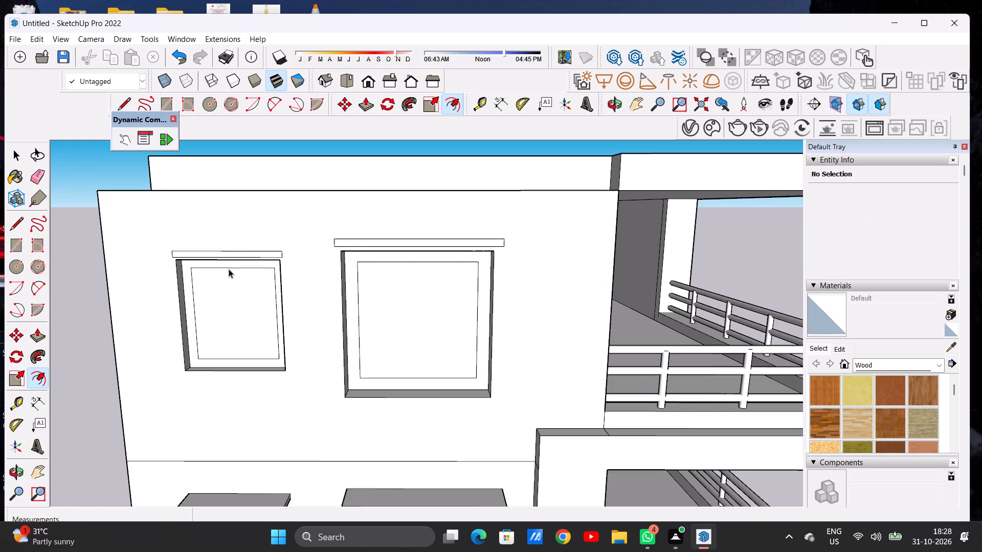
Draw two parallel vertical mullion lines, about 3' 4 13/16" long, down the middle of the smaller top-storey window's inner frame.
scroll(230, 270, "down", 17)
middle_click_drag(266, 323, 300, 308)
scroll(300, 299, "up", 13)
key("l")
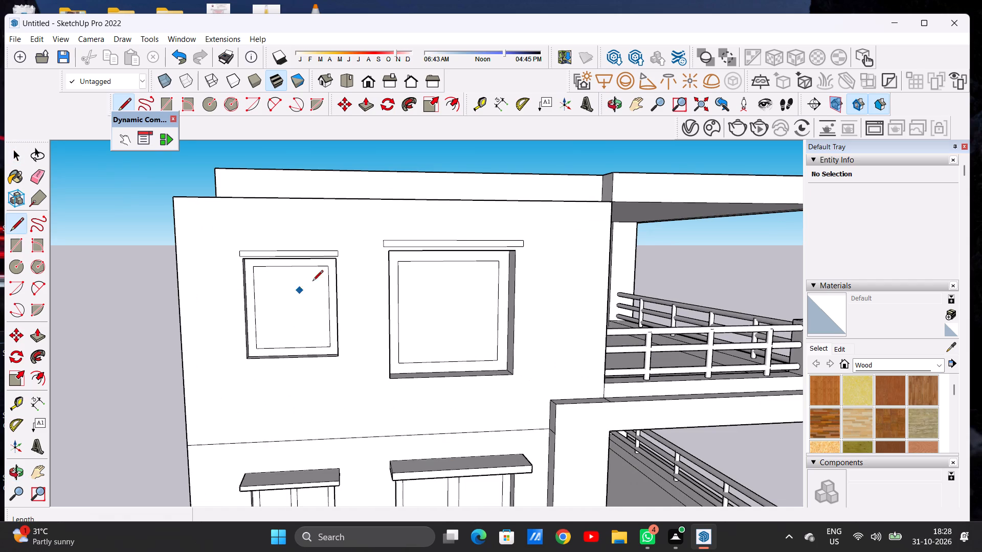
middle_click_drag(320, 272, 304, 290)
scroll(287, 292, "up", 5)
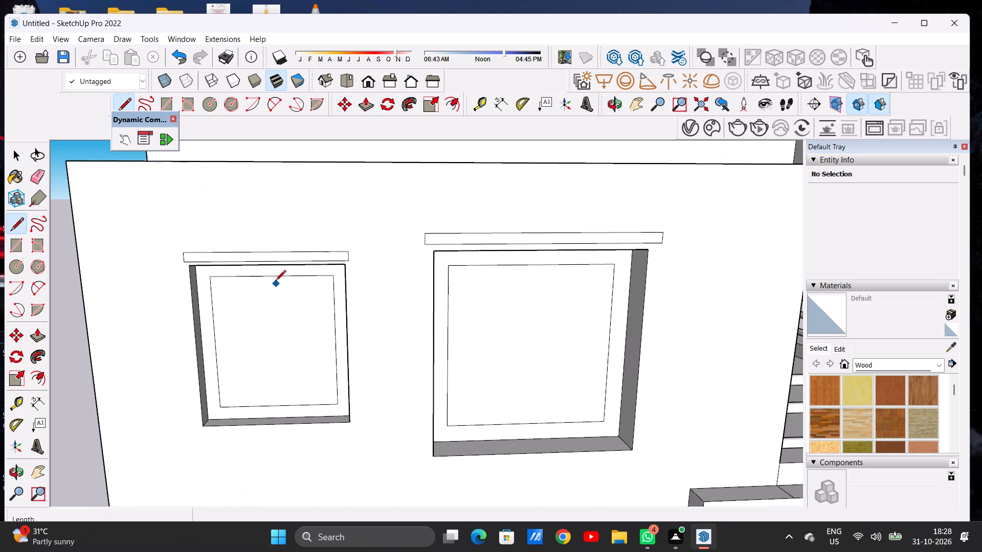
left_click(263, 275)
left_click(273, 406)
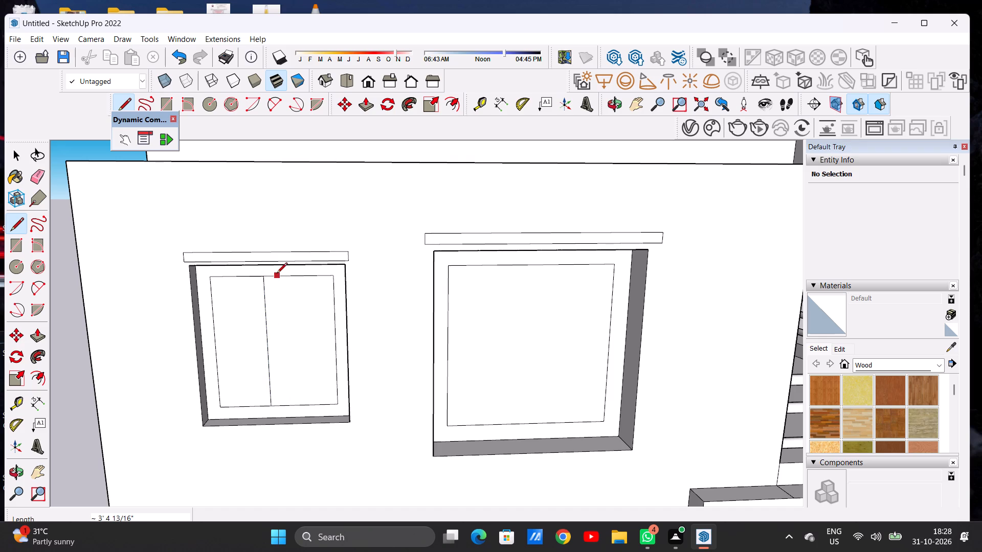
left_click(278, 273)
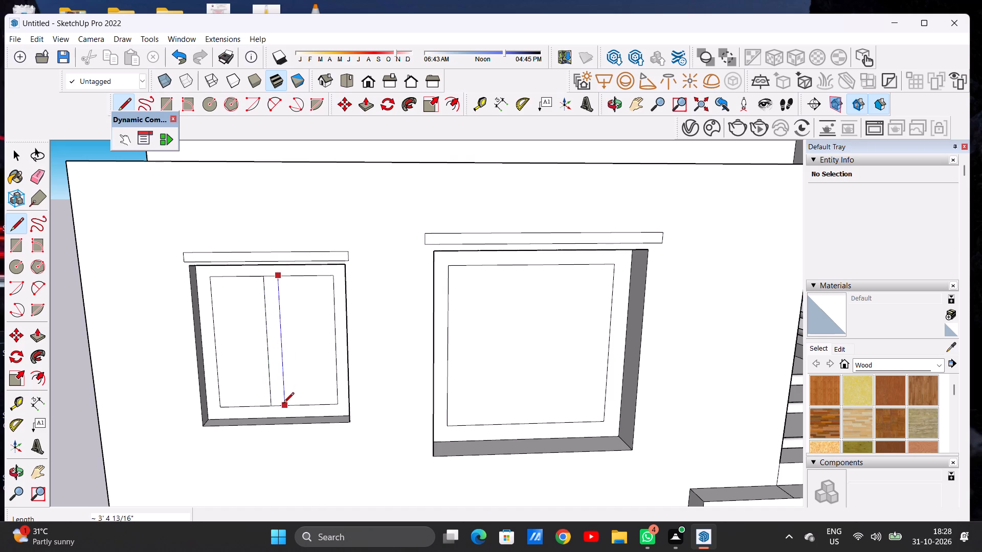
left_click(283, 404)
Draw two parallel vertical mullion lines, about 4' 5 9/16" long, down the middle of the larger top-storey window's inner frame.
scroll(266, 347, "down", 12)
scroll(353, 343, "up", 6)
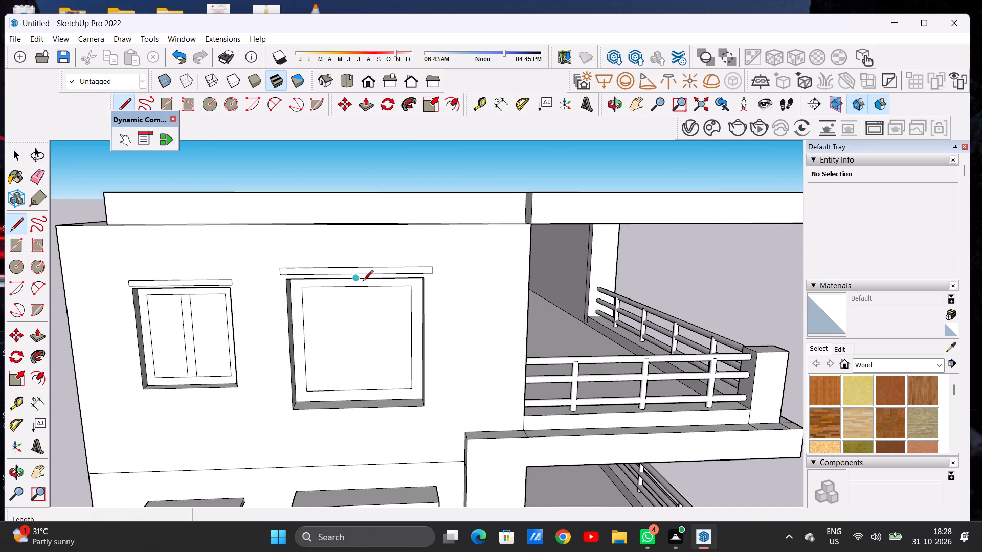
left_click(346, 287)
key("space")
type("L")
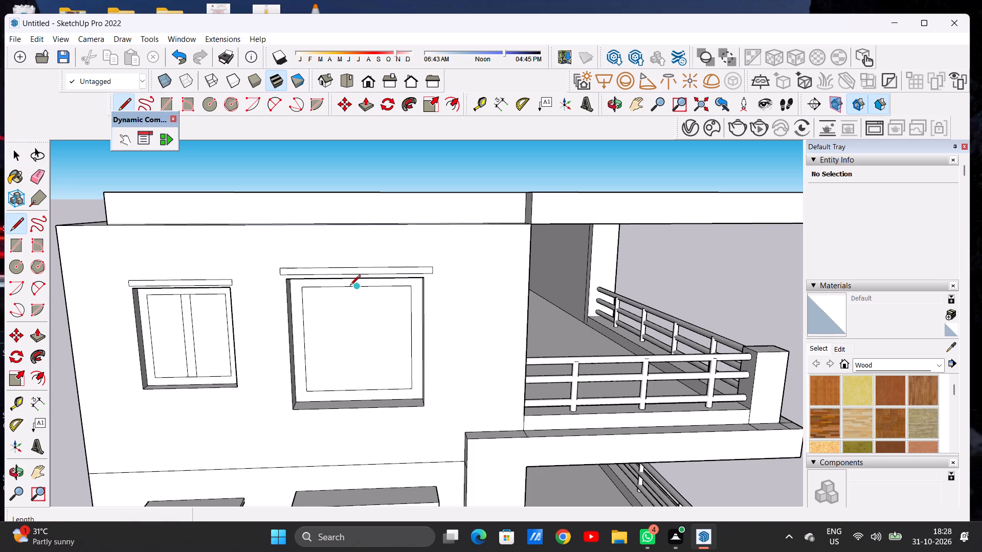
left_click(349, 286)
left_click(352, 388)
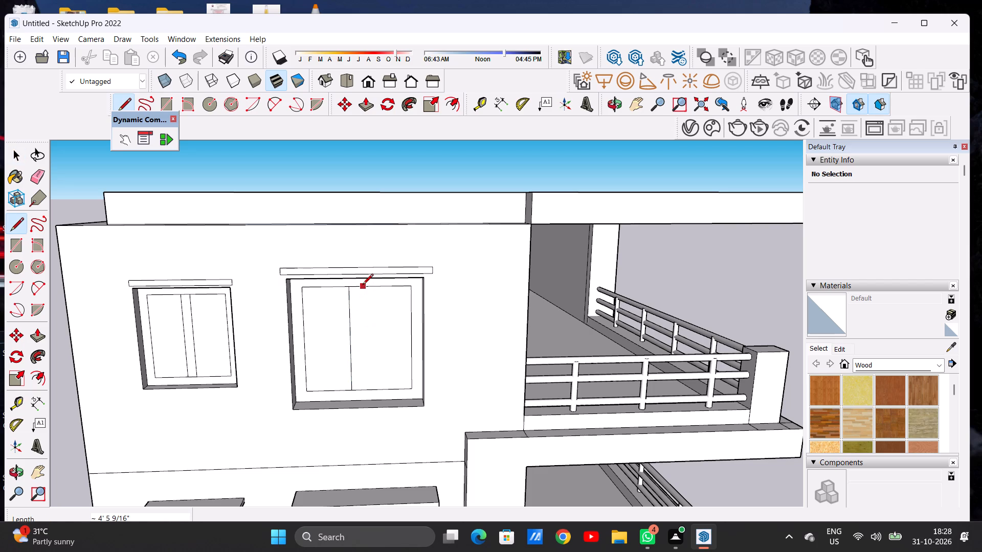
left_click(361, 288)
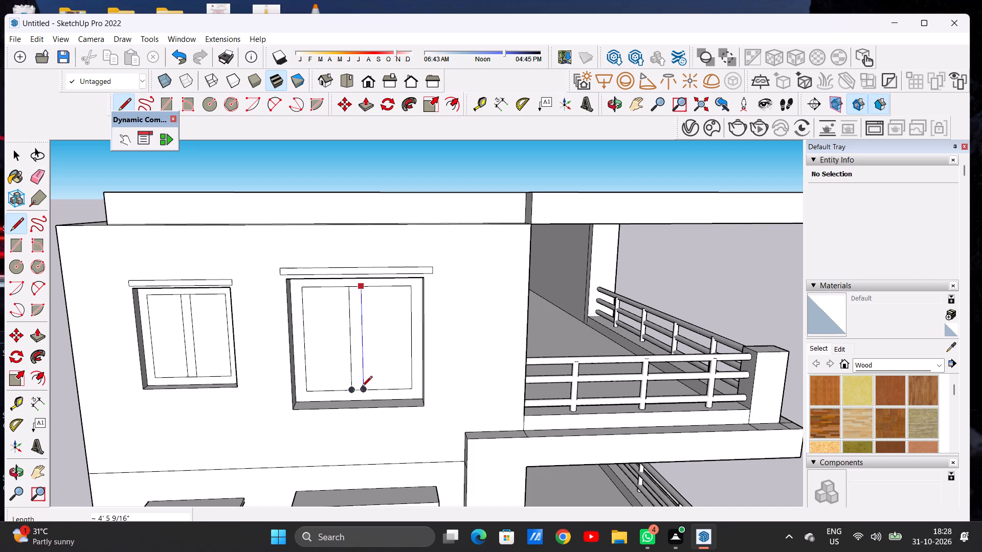
left_click(362, 388)
key("space")
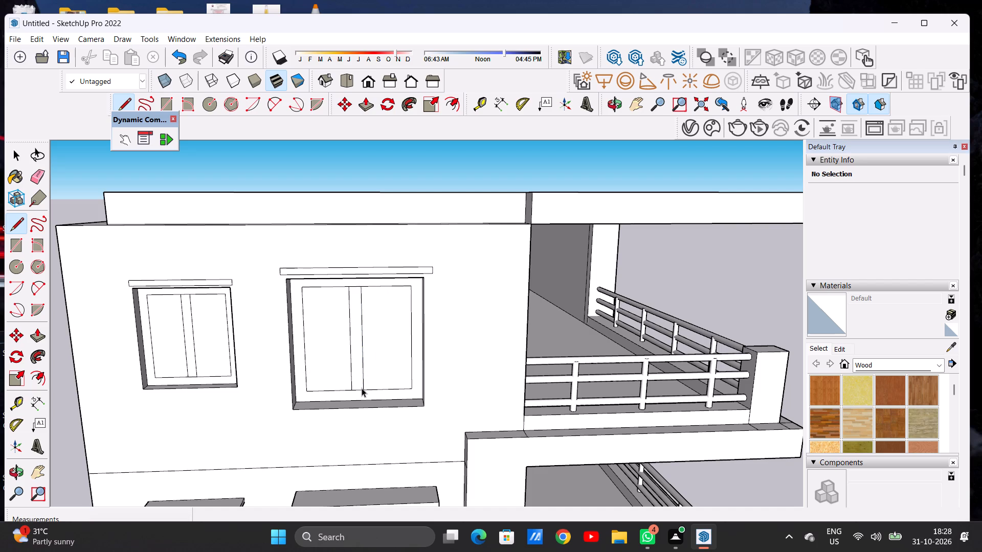
Extrude the hood strip above the larger top-storey window outward 1' 4 1/4", aligning it with the hood on the storey below.
scroll(395, 353, "down", 9)
scroll(370, 329, "up", 1)
scroll(370, 329, "down", 11)
middle_click_drag(374, 352, 252, 343)
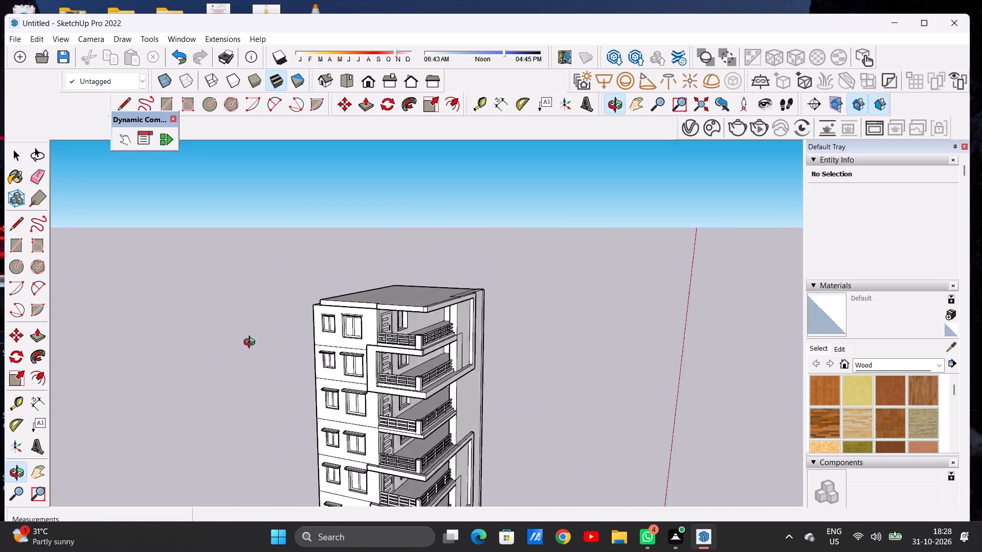
middle_click_drag(252, 343, 218, 350)
scroll(727, 0, "up", 7)
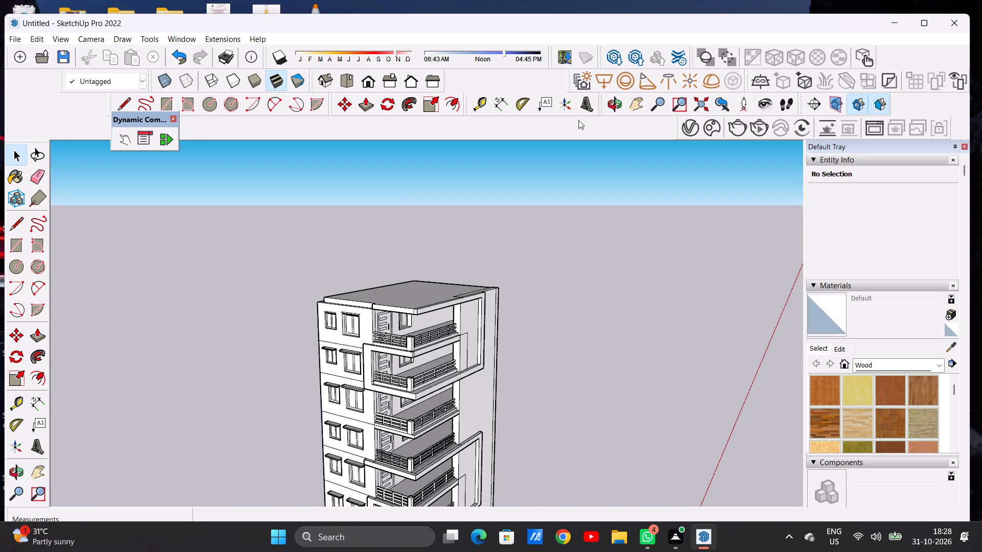
scroll(359, 318, "up", 10)
middle_click_drag(365, 310, 295, 333)
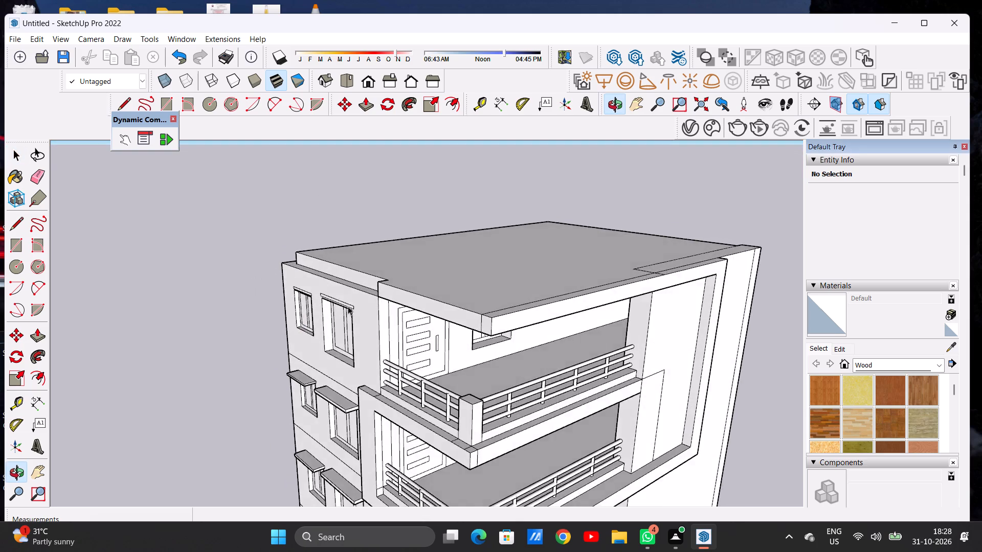
scroll(356, 303, "up", 3)
scroll(357, 303, "down", 1)
scroll(357, 303, "up", 3)
key("p")
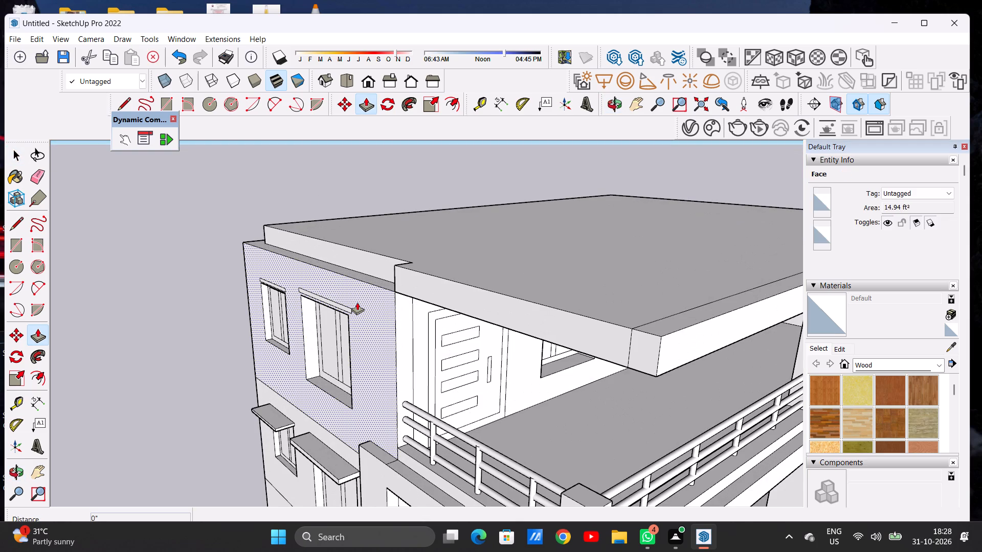
scroll(345, 314, "up", 2)
scroll(345, 314, "down", 1)
scroll(345, 314, "up", 3)
scroll(342, 309, "down", 1)
scroll(342, 309, "up", 9)
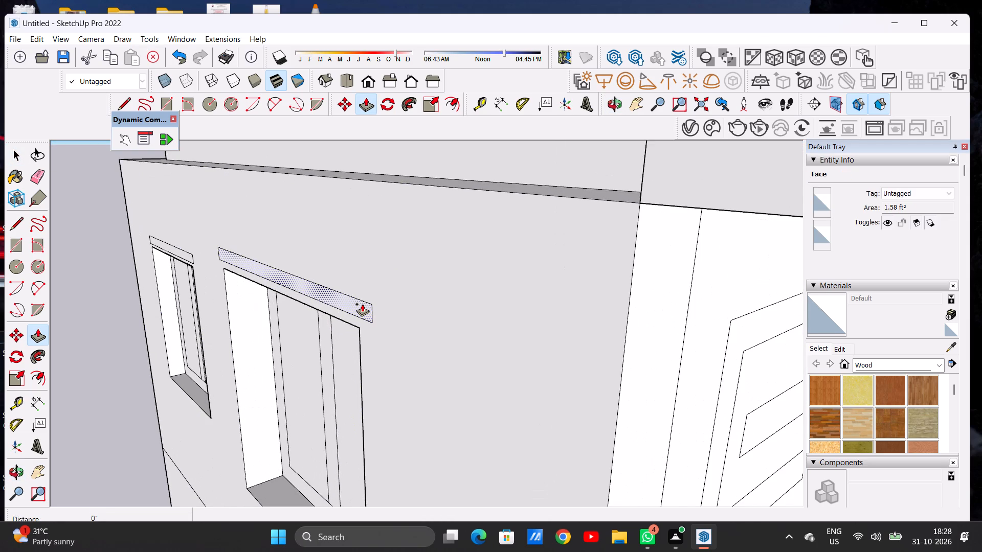
left_click(362, 304)
scroll(351, 290, "down", 12)
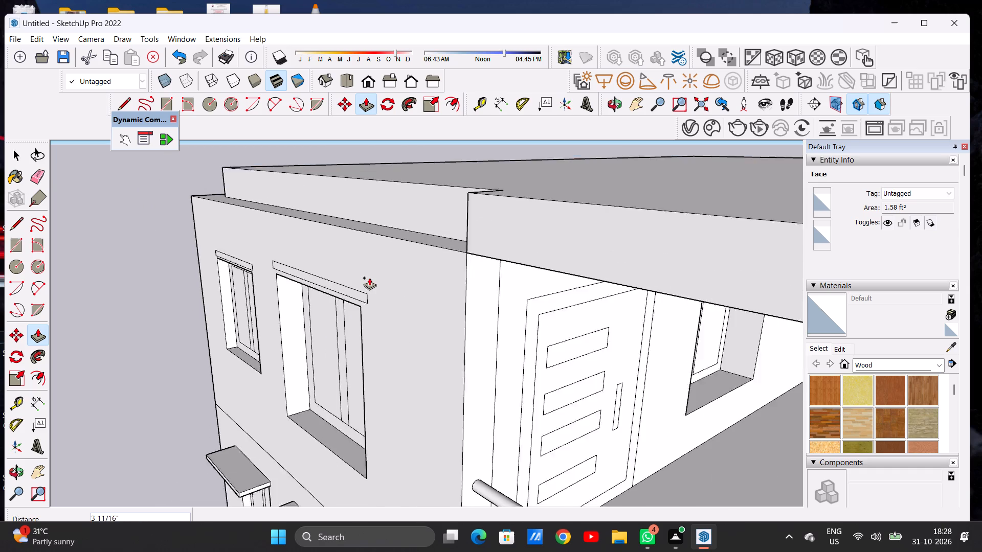
scroll(369, 278, "down", 9)
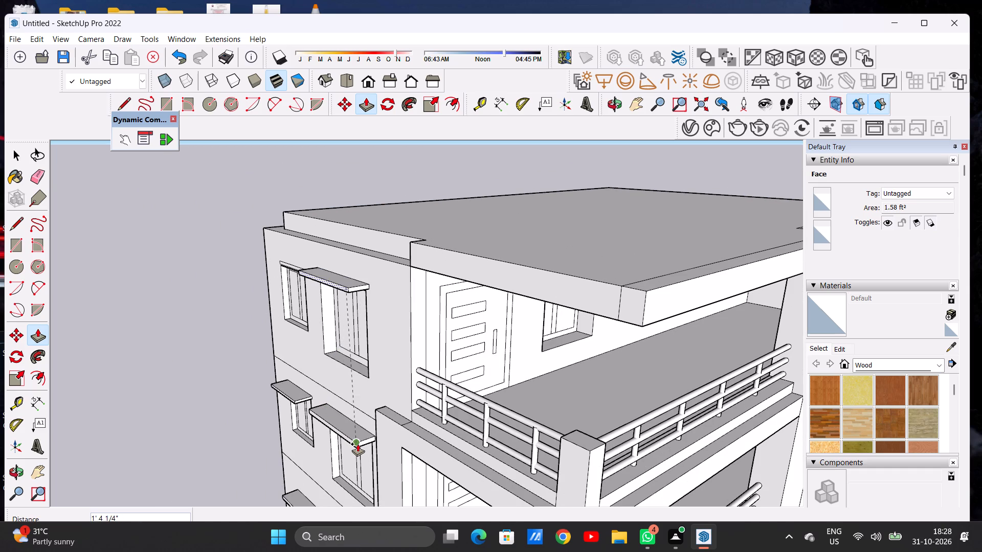
left_click(358, 444)
Extrude the hood strip above the smaller top-storey window outward 1' 4 1/4", aligning it with the hood on the storey below.
scroll(344, 256, "down", 6)
middle_click_drag(290, 269, 450, 269)
scroll(283, 290, "up", 1)
scroll(283, 290, "down", 1)
scroll(283, 290, "up", 4)
middle_click_drag(311, 277, 247, 317)
scroll(275, 285, "up", 11)
scroll(296, 279, "down", 1)
scroll(296, 279, "up", 3)
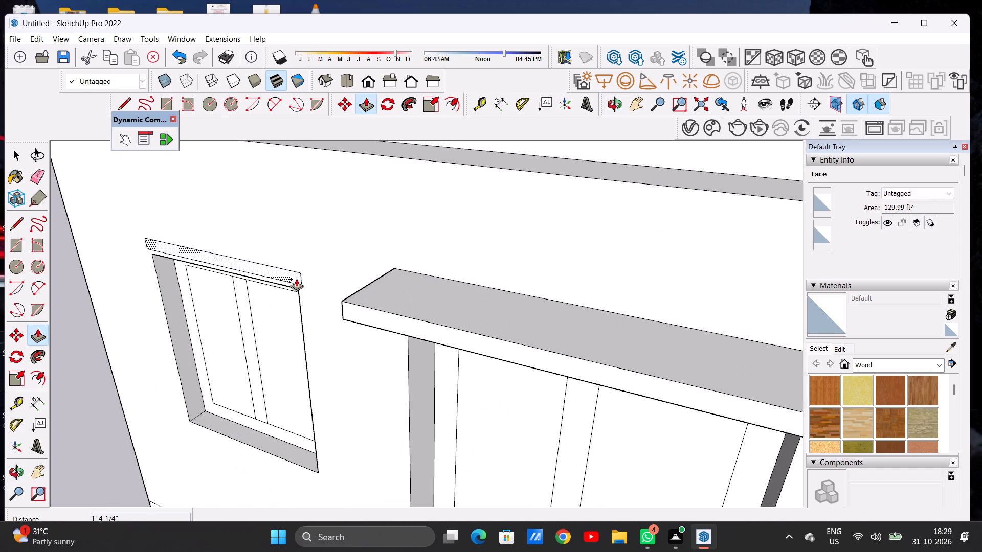
left_click(296, 279)
scroll(297, 266, "down", 20)
scroll(297, 266, "down", 6)
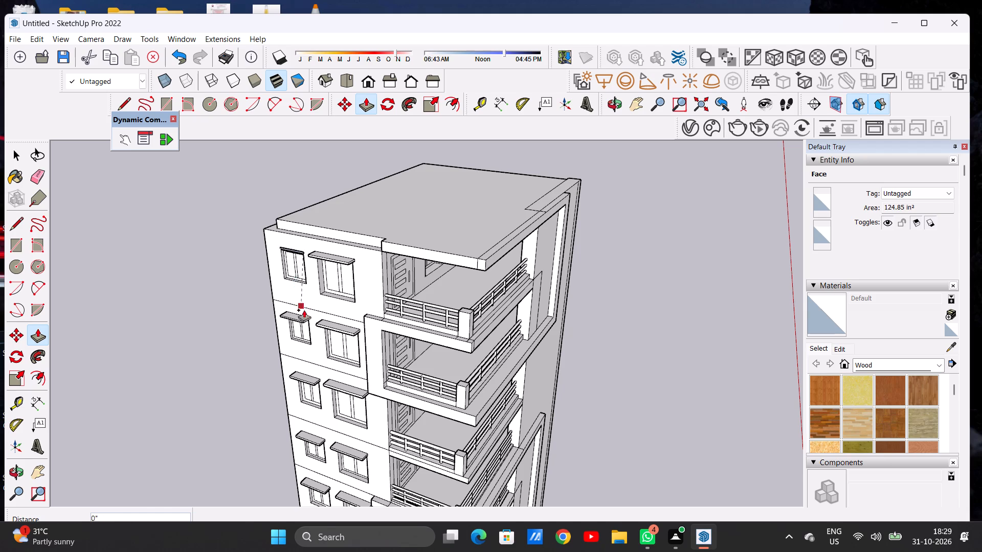
left_click(303, 324)
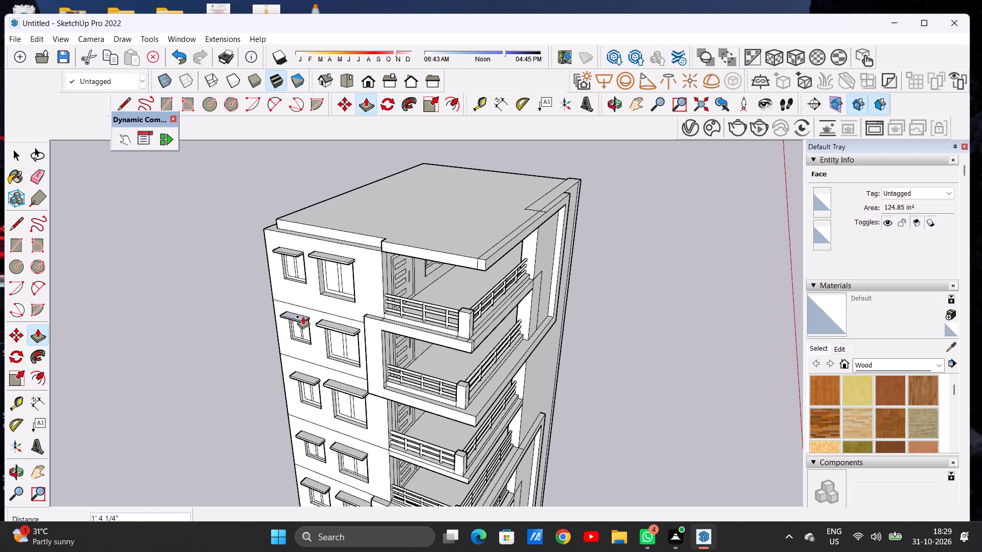
key("space")
Examine the top storey's two side windows with their frames, mullions and hoods.
scroll(360, 282, "down", 6)
middle_click_drag(338, 284, 341, 282)
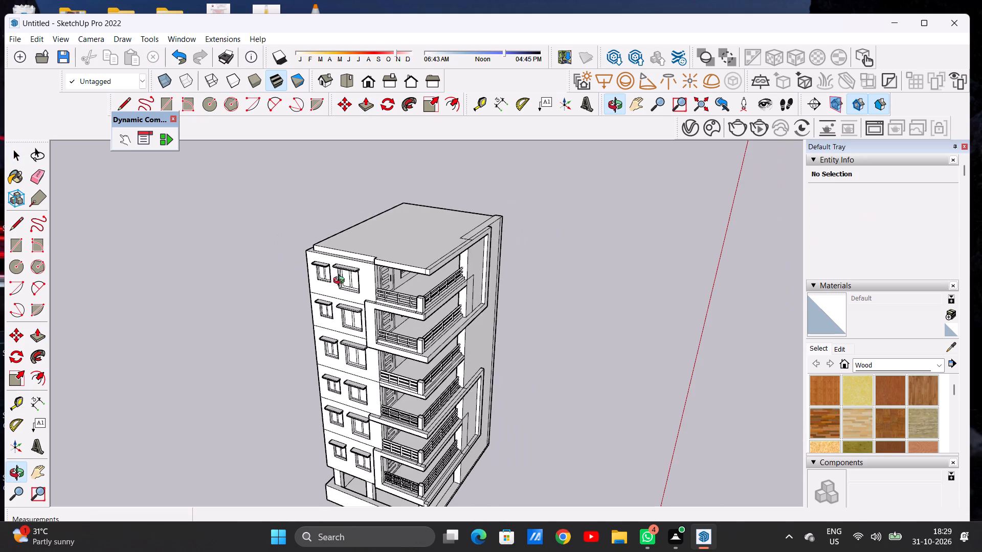
middle_click_drag(341, 282, 471, 245)
scroll(349, 270, "up", 2)
scroll(346, 273, "down", 1)
scroll(346, 274, "up", 17)
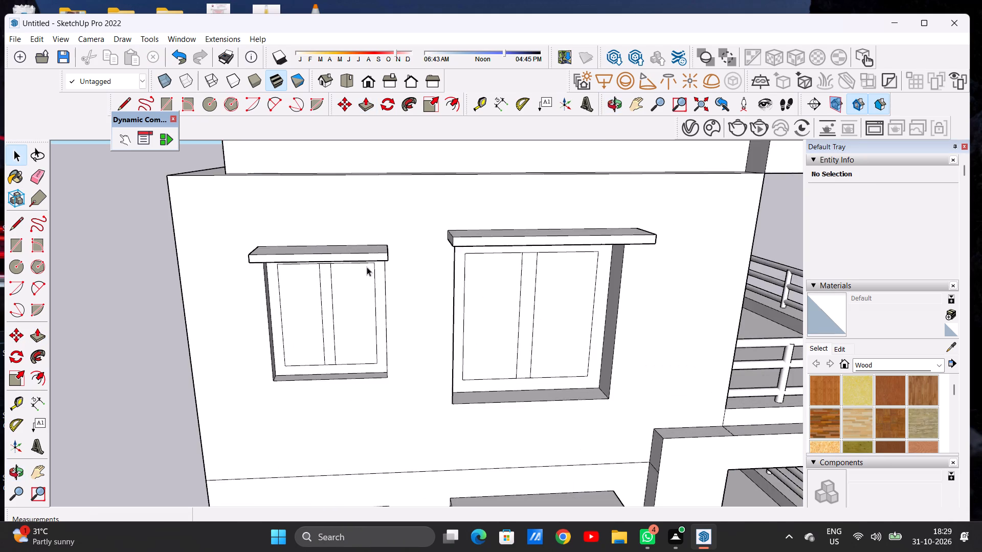
middle_click(367, 267)
scroll(340, 275, "down", 15)
scroll(331, 289, "up", 1)
scroll(329, 289, "down", 4)
scroll(329, 289, "up", 1)
scroll(330, 289, "down", 12)
Examine the whole building from several sides, comparing the windowed side facade with the balcony facade.
middle_click_drag(325, 273, 415, 290)
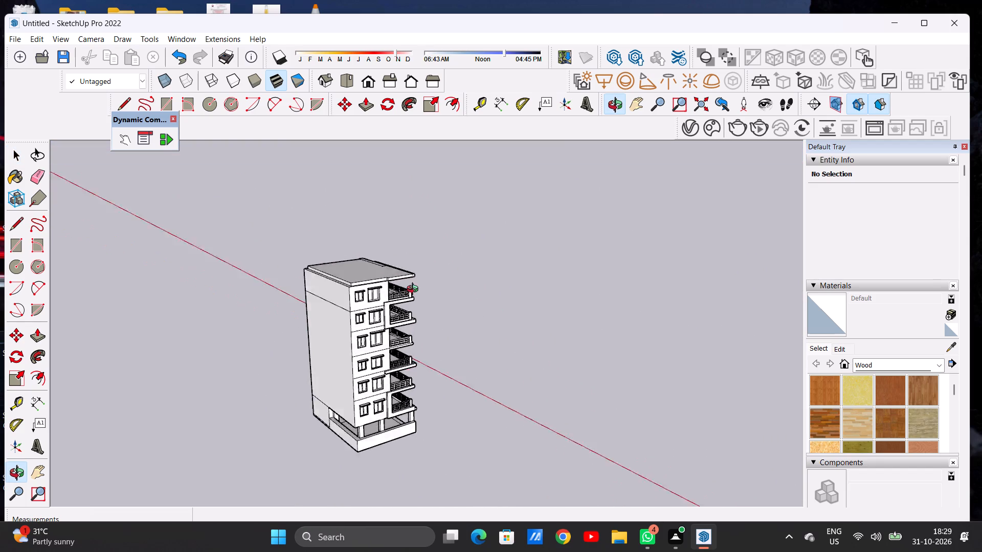
middle_click_drag(415, 290, 250, 295)
middle_click_drag(444, 276, 249, 250)
scroll(383, 289, "down", 4)
middle_click_drag(455, 275, 360, 264)
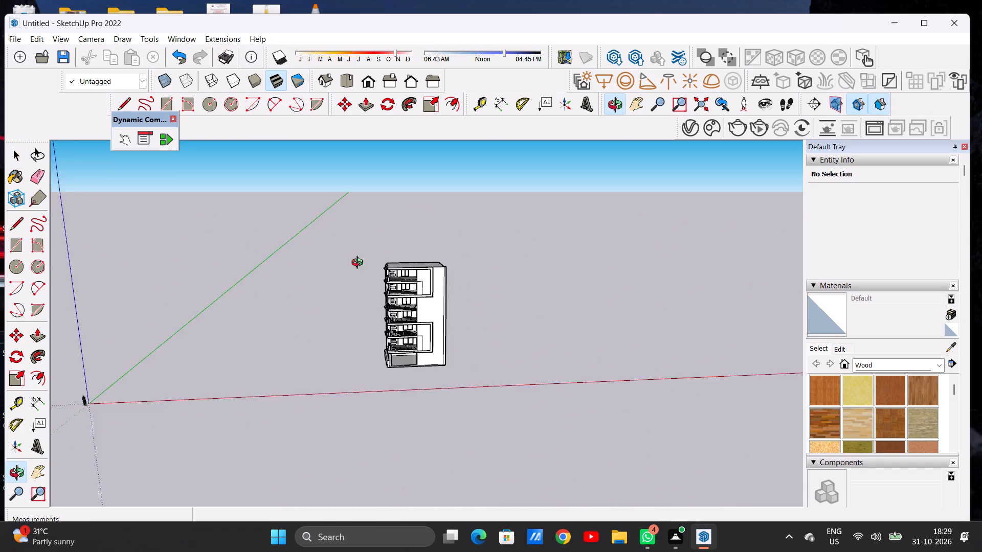
middle_click_drag(360, 264, 341, 260)
scroll(410, 260, "up", 14)
middle_click_drag(299, 265, 203, 267)
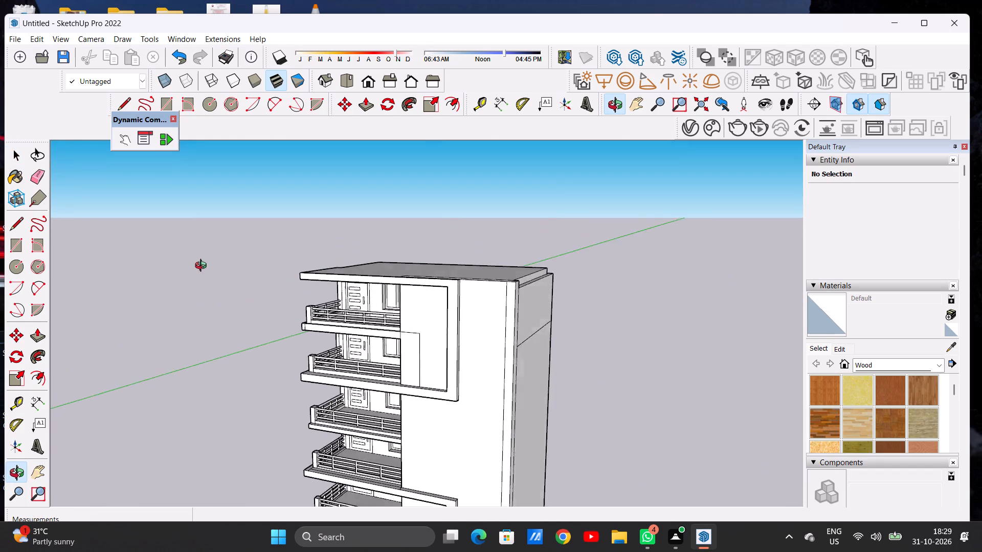
middle_click_drag(203, 267, 483, 281)
middle_click_drag(333, 311, 520, 325)
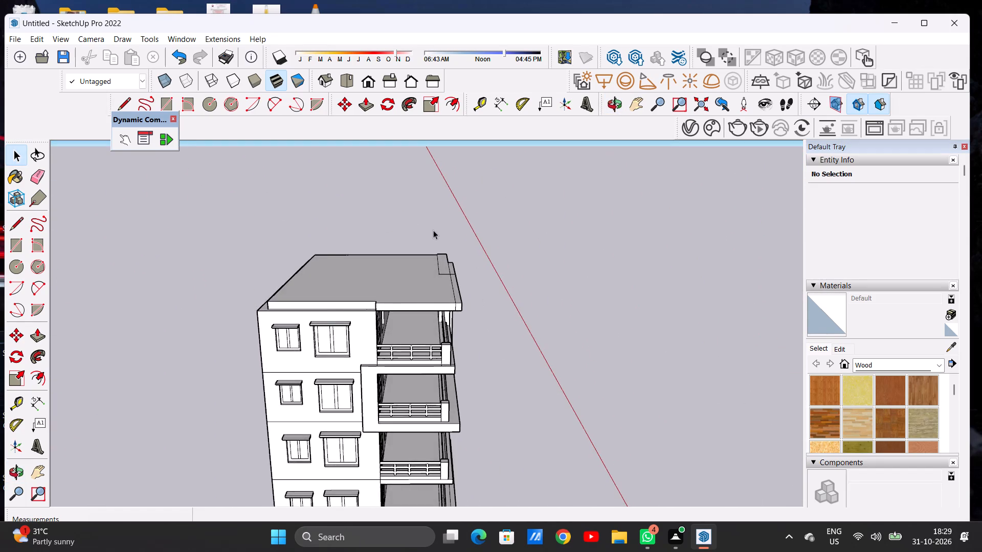
scroll(433, 230, "down", 6)
middle_click_drag(330, 285, 384, 333)
scroll(407, 263, "up", 10)
scroll(401, 322, "down", 1)
scroll(401, 322, "up", 1)
scroll(401, 322, "down", 2)
middle_click_drag(450, 301, 228, 289)
middle_click_drag(416, 289, 221, 270)
scroll(367, 262, "down", 2)
scroll(367, 262, "up", 1)
scroll(367, 262, "down", 7)
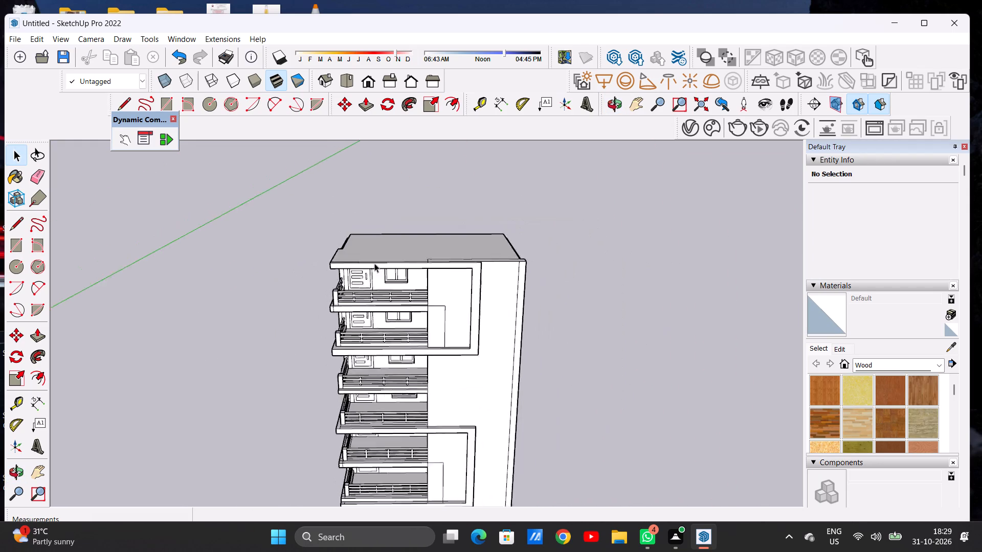
scroll(374, 263, "down", 9)
scroll(416, 272, "down", 1)
scroll(416, 272, "up", 11)
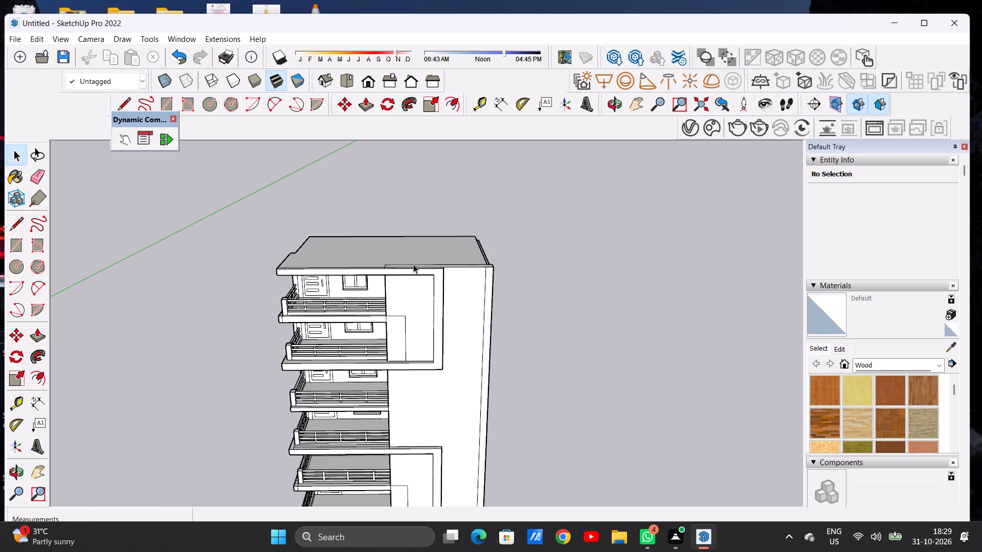
scroll(455, 358, "down", 12)
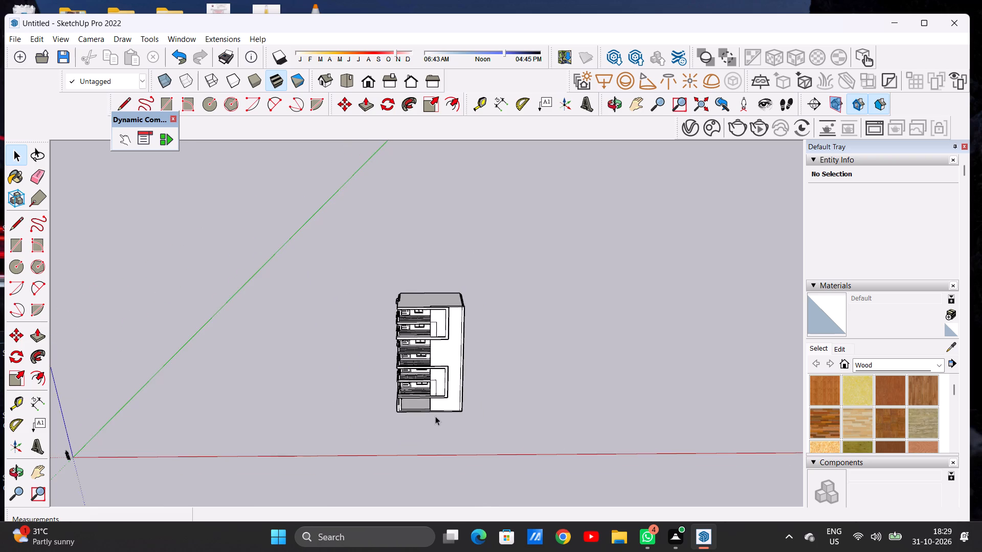
Examine the balcony facade's projecting frames and plain wall, from the middle storeys up to the roof.
middle_click_drag(432, 413, 426, 391)
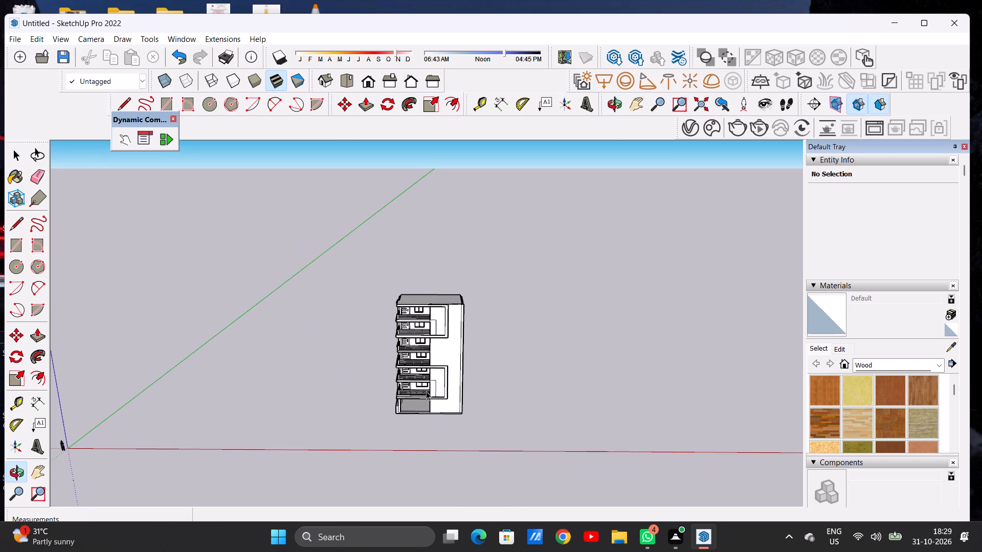
scroll(447, 366, "up", 16)
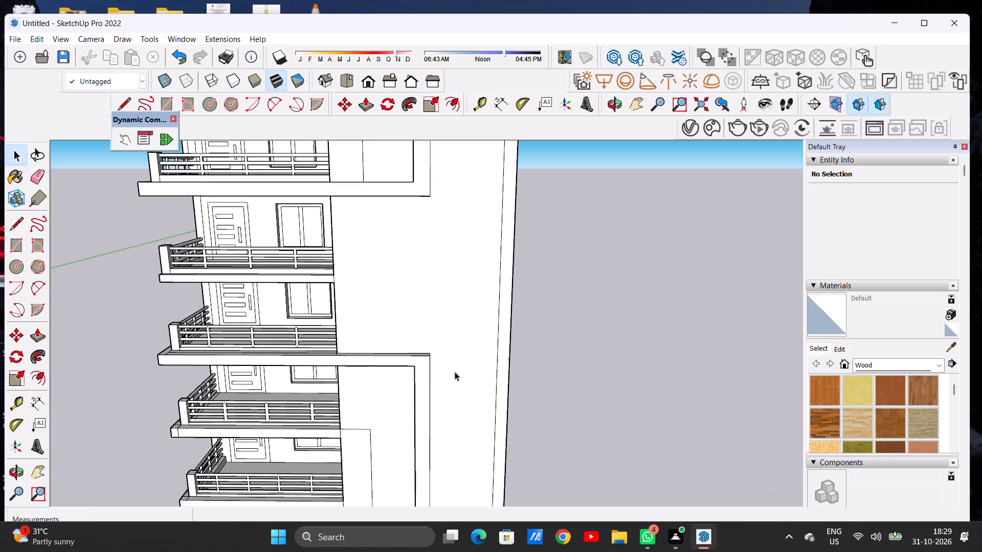
scroll(455, 372, "up", 1)
scroll(455, 372, "down", 1)
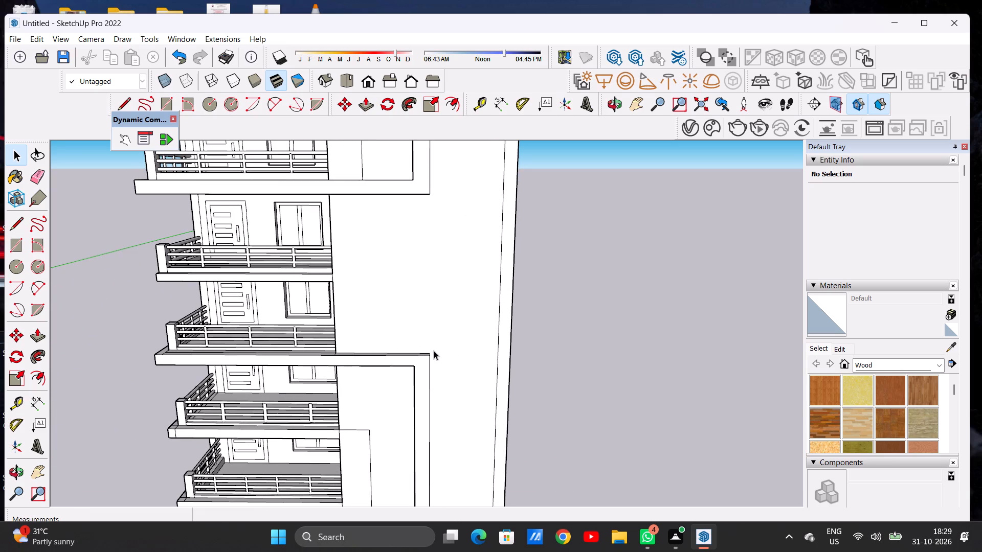
scroll(437, 344, "down", 11)
middle_click_drag(451, 343, 450, 341)
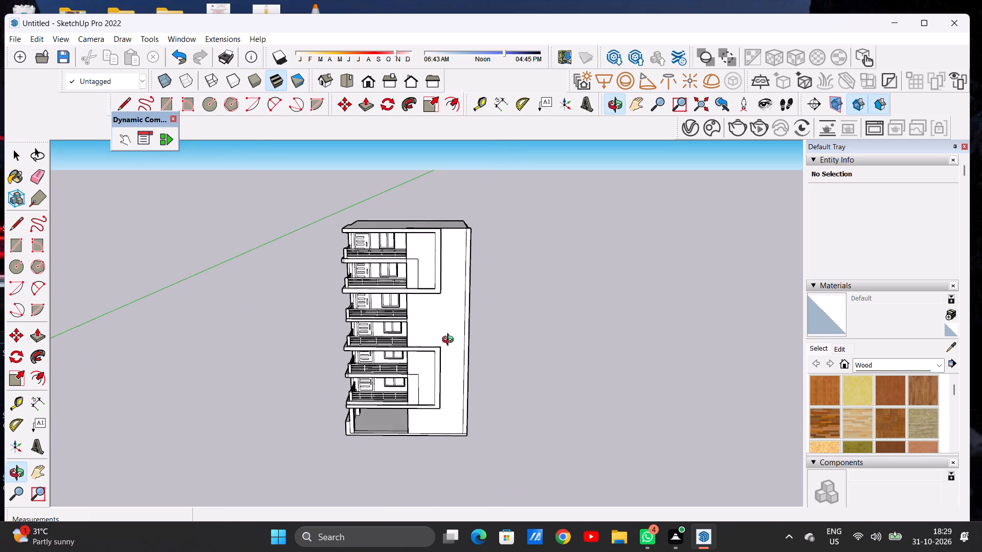
middle_click_drag(450, 341, 448, 332)
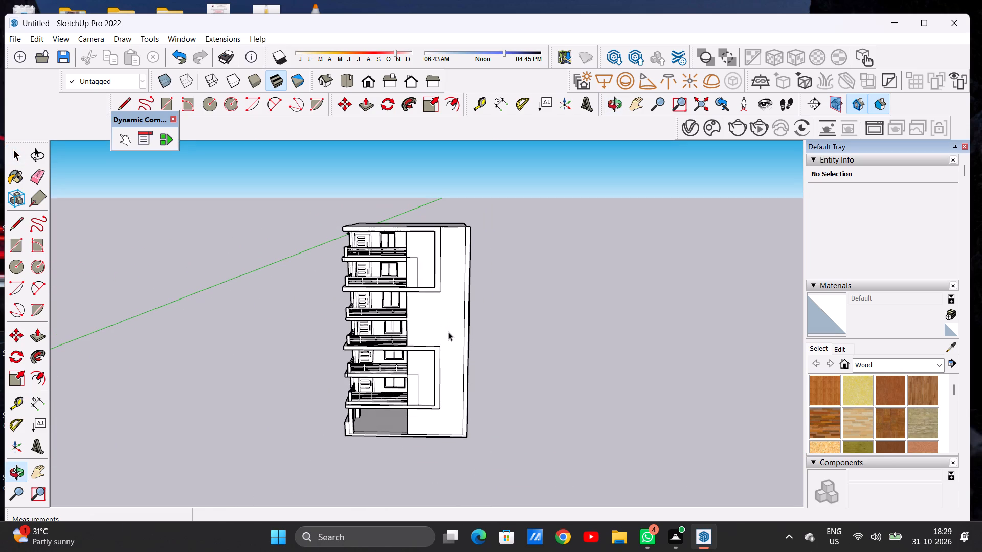
scroll(451, 248, "up", 11)
middle_click_drag(466, 195, 470, 216)
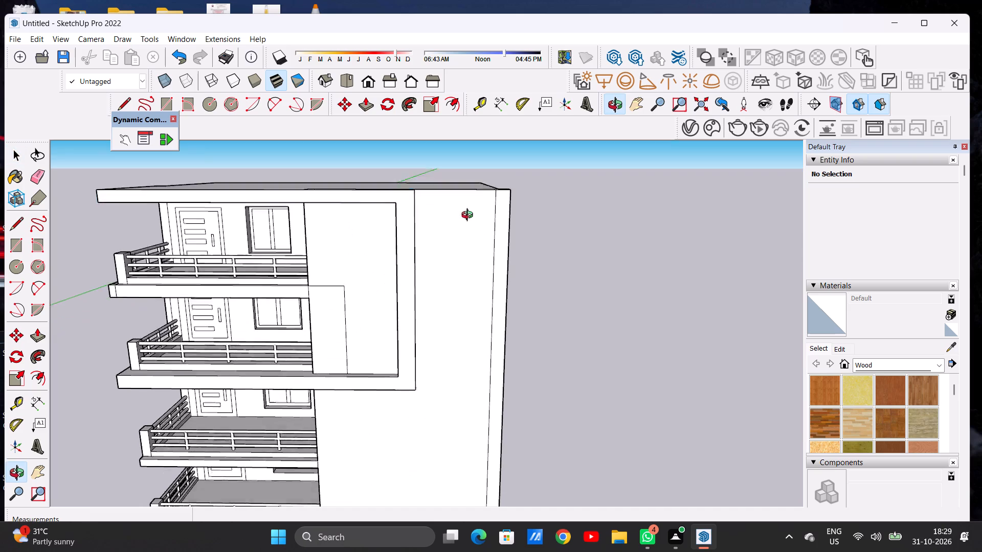
middle_click_drag(470, 216, 477, 262)
scroll(475, 201, "down", 7)
scroll(475, 201, "up", 2)
scroll(465, 200, "down", 16)
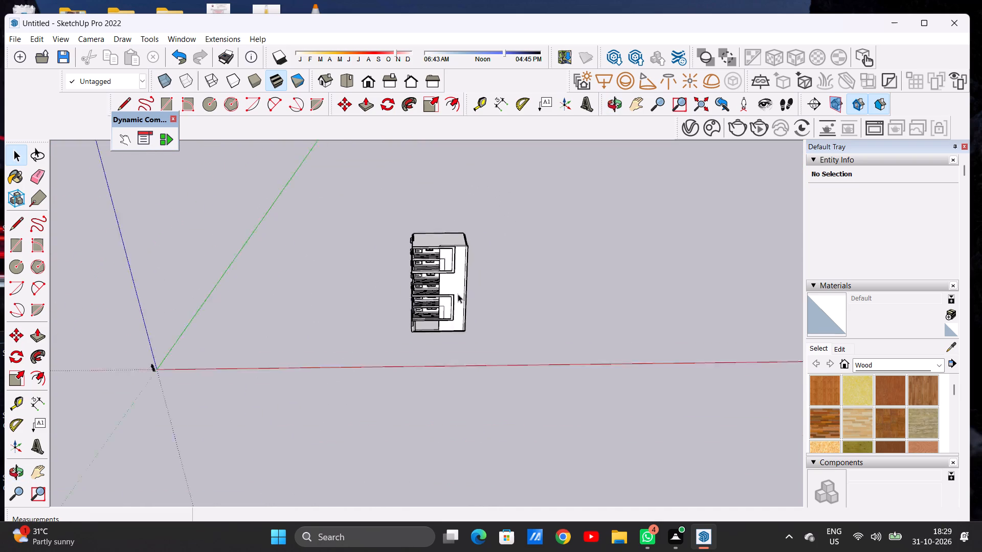
scroll(458, 294, "down", 6)
scroll(463, 237, "up", 1)
scroll(463, 237, "down", 1)
scroll(463, 237, "up", 3)
scroll(463, 237, "down", 1)
scroll(451, 259, "up", 1)
scroll(451, 259, "down", 1)
scroll(451, 259, "up", 6)
scroll(451, 266, "down", 1)
scroll(451, 266, "up", 2)
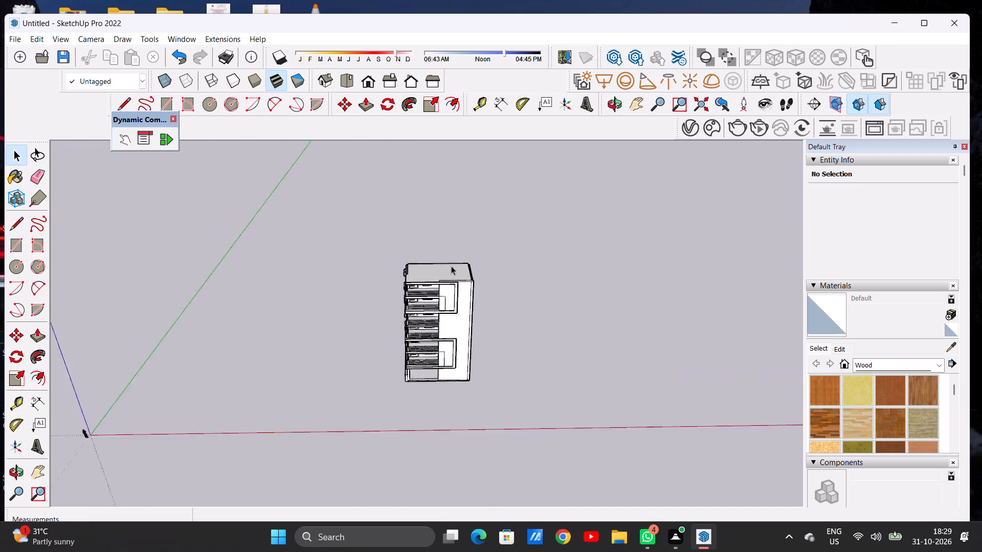
Raise the narrow ledge around the roof slab's outer edge 1' 2 3/4" with Push/Pull, flush with the roof surface.
scroll(451, 266, "up", 4)
scroll(454, 279, "down", 1)
scroll(454, 279, "up", 2)
middle_click_drag(456, 283, 434, 302)
scroll(457, 291, "up", 3)
scroll(457, 291, "down", 1)
scroll(457, 291, "up", 10)
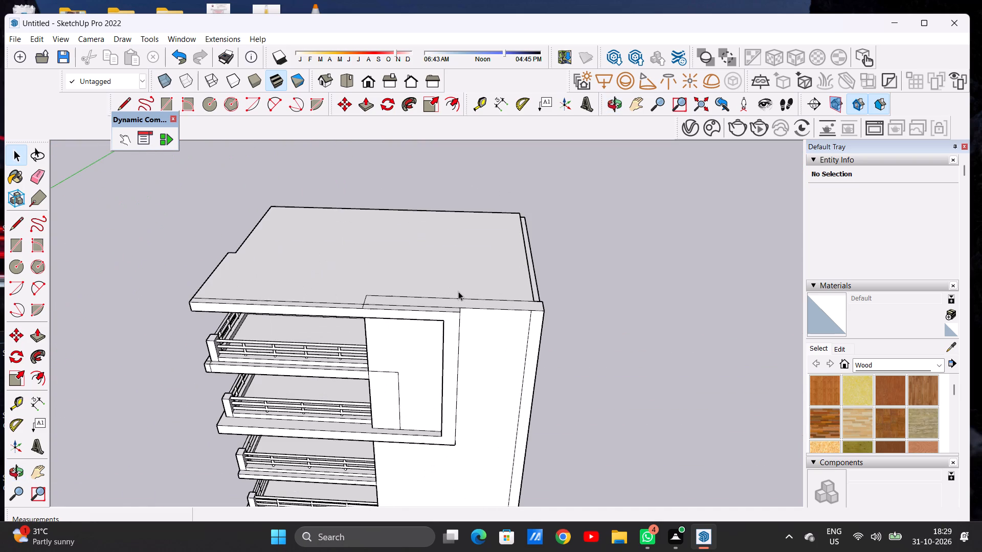
key("p")
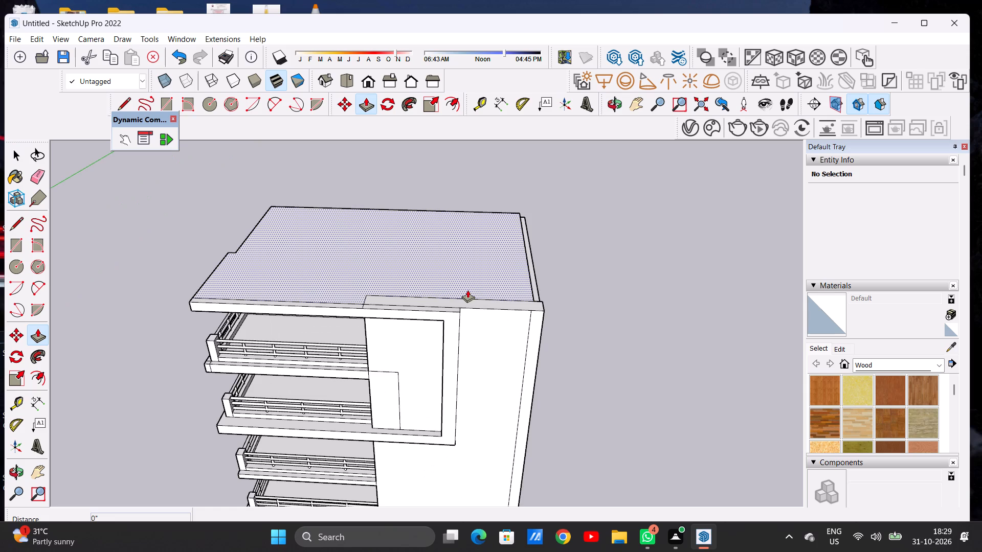
scroll(467, 290, "up", 10)
scroll(560, 293, "up", 1)
scroll(561, 295, "down", 1)
scroll(561, 295, "up", 2)
left_click(564, 296)
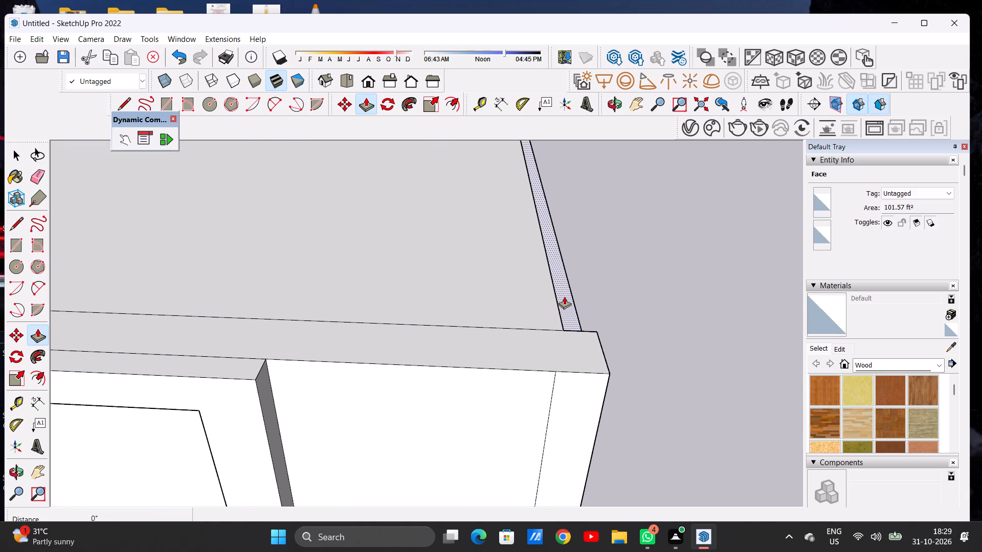
left_click(535, 237)
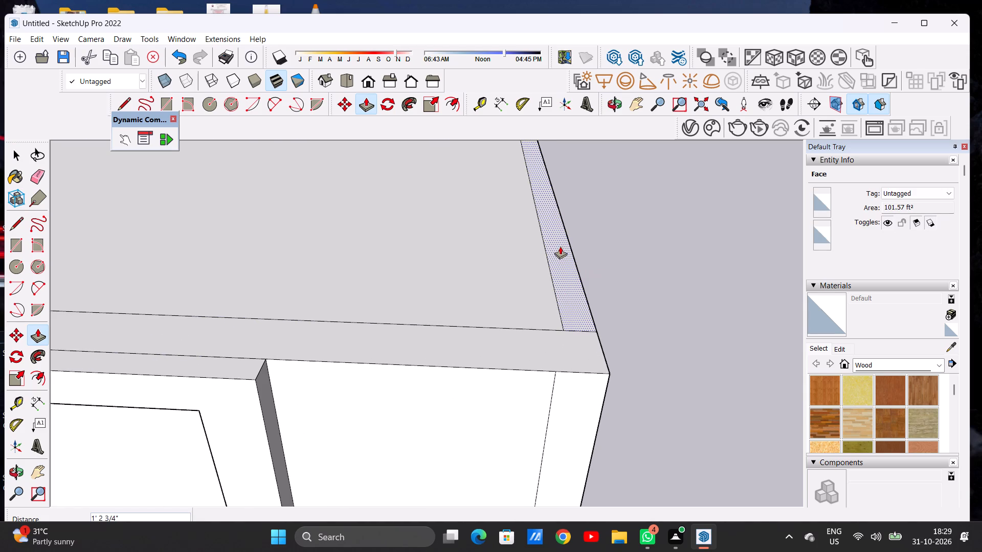
Extrude the same roof-edge strip upward 5' 5 1/2" to form a parapet wall around the roof.
left_click(561, 254)
scroll(565, 217, "down", 20)
scroll(565, 217, "down", 9)
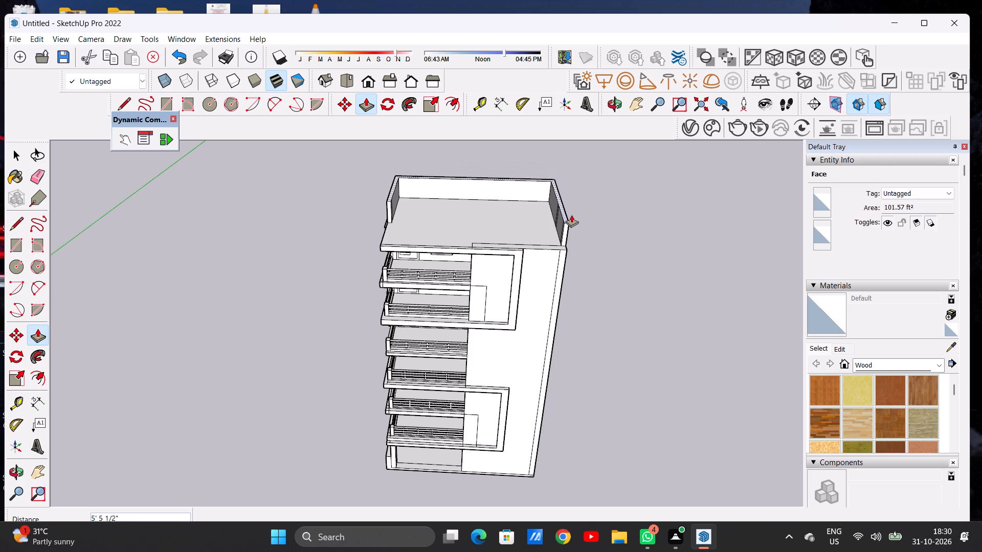
left_click(571, 215)
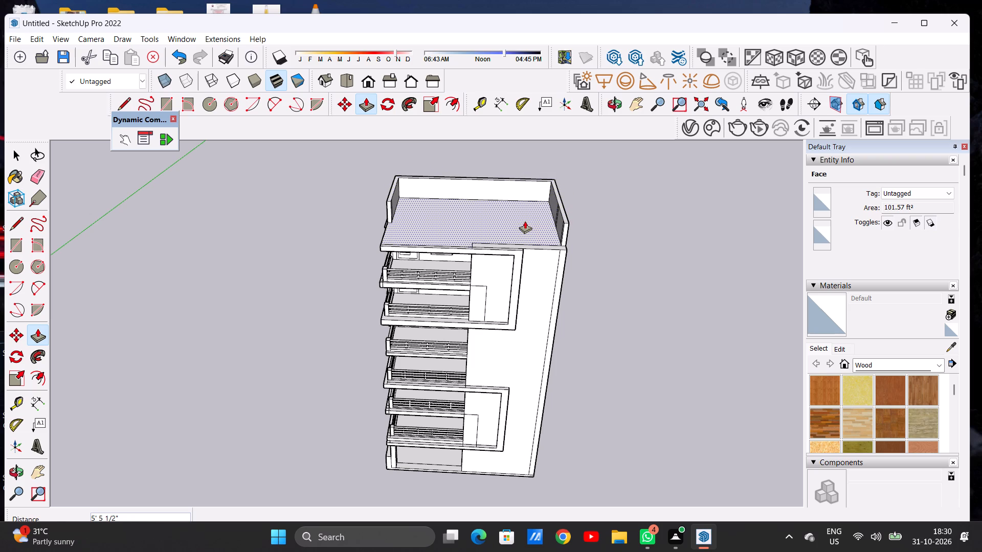
key("space")
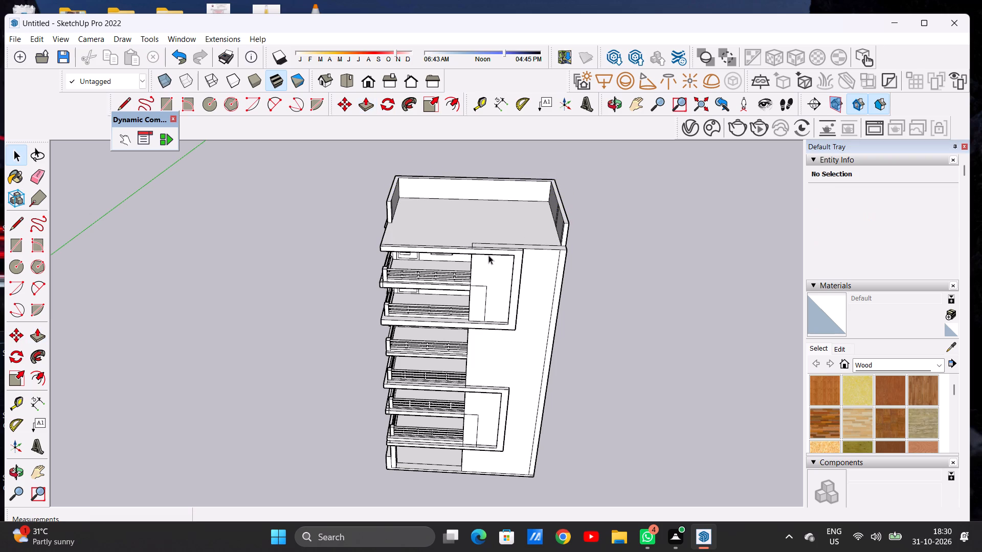
Examine the roof parapet and the open front edge of the roof from low and high viewpoints.
scroll(440, 295, "down", 13)
middle_click_drag(458, 329, 467, 232)
scroll(431, 265, "up", 3)
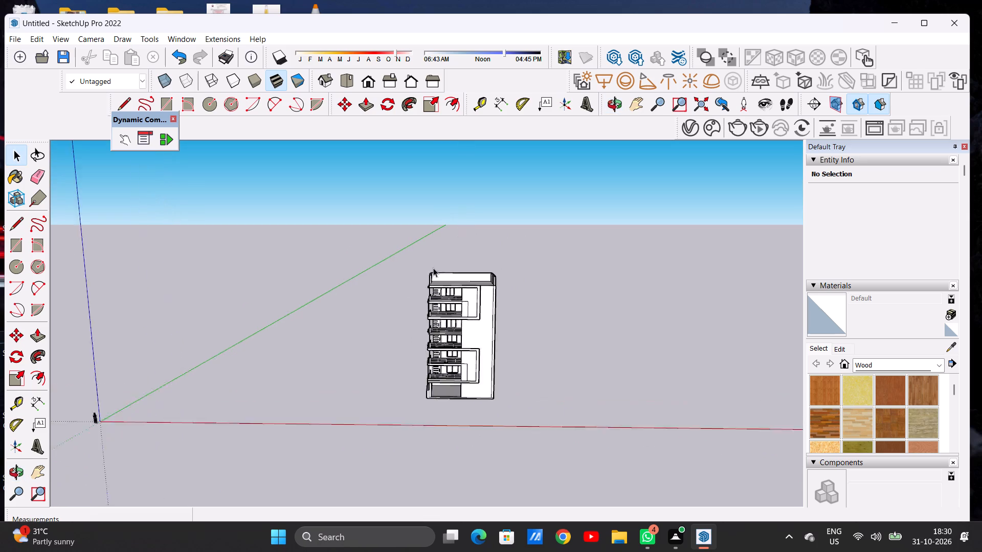
scroll(433, 268, "up", 19)
scroll(399, 298, "down", 7)
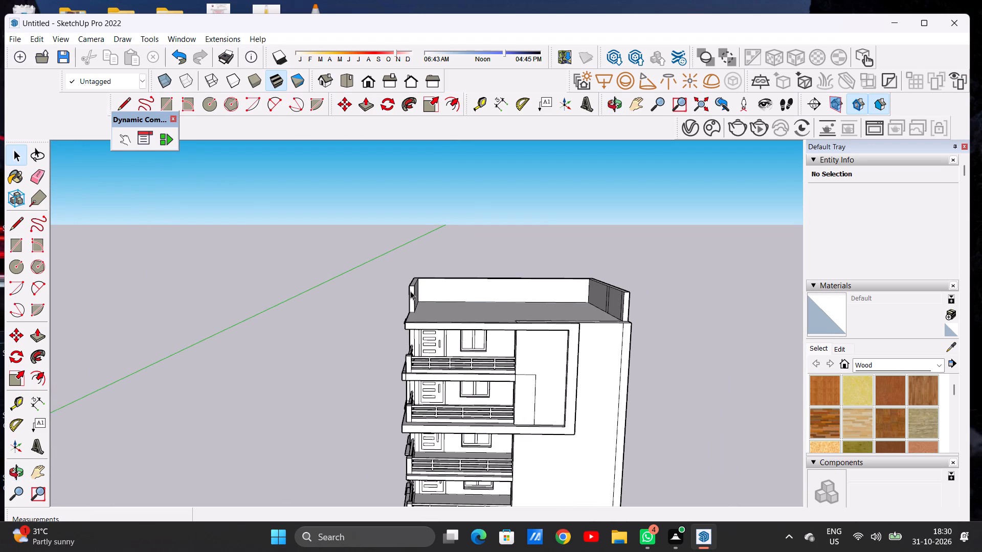
scroll(518, 327, "up", 3)
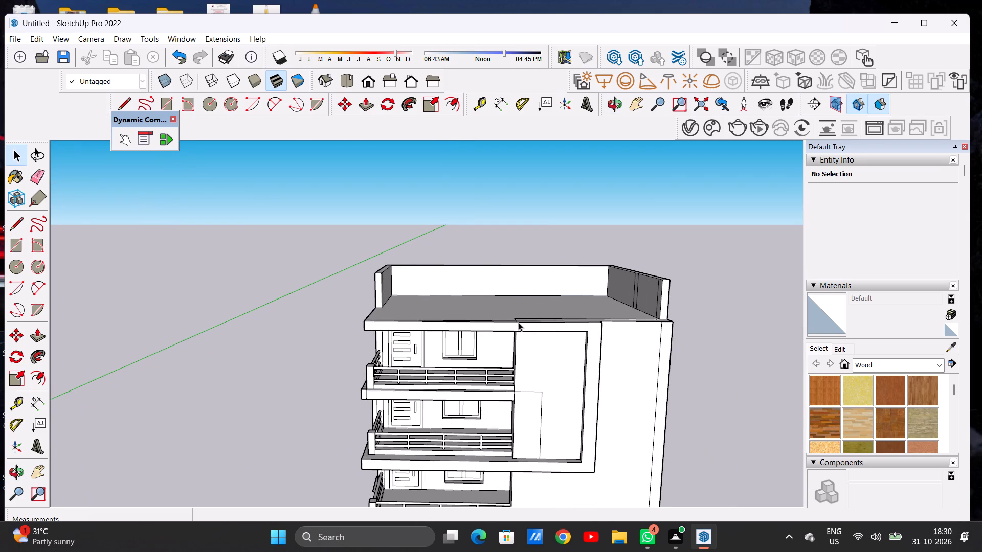
middle_click_drag(476, 303, 471, 253)
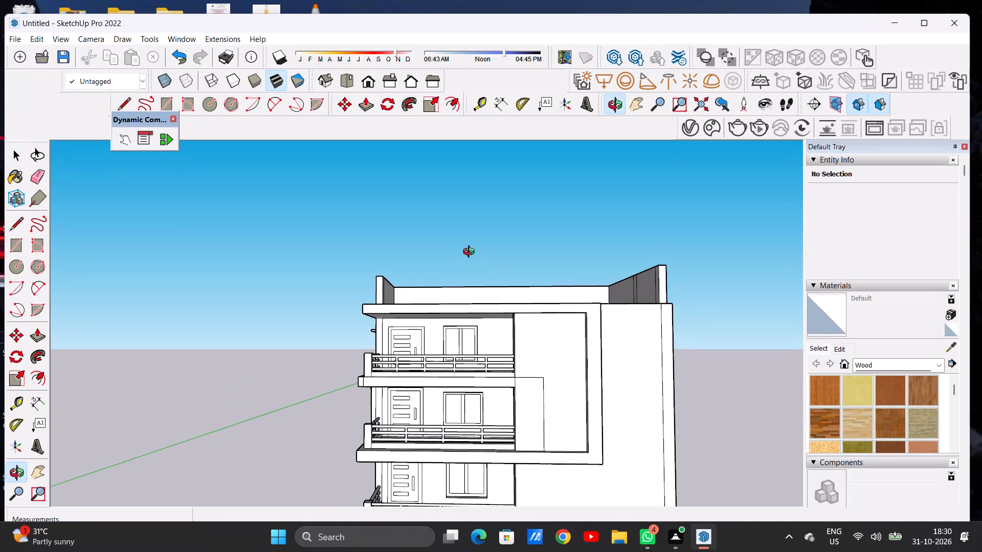
middle_click_drag(471, 253, 491, 332)
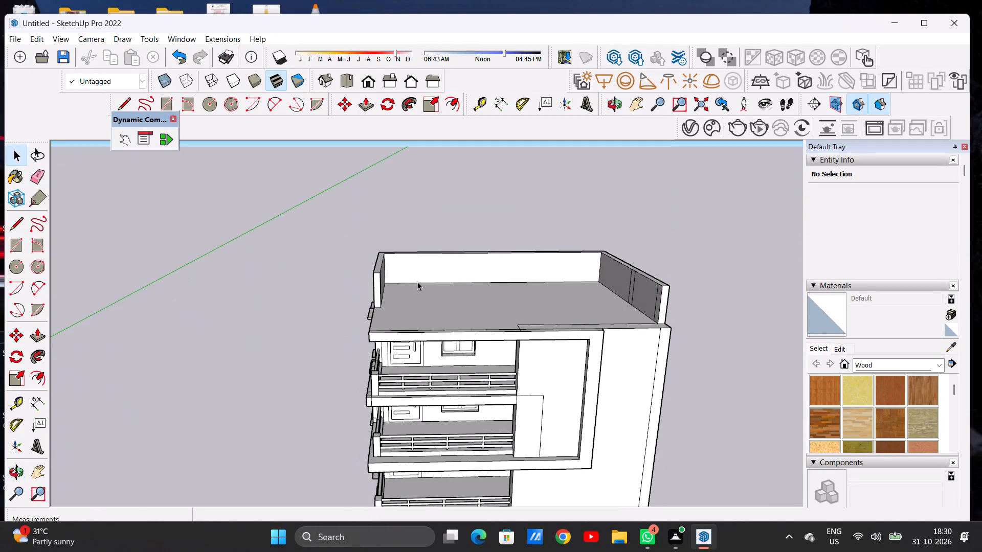
scroll(383, 256, "down", 4)
middle_click_drag(446, 274, 442, 375)
scroll(459, 333, "up", 4)
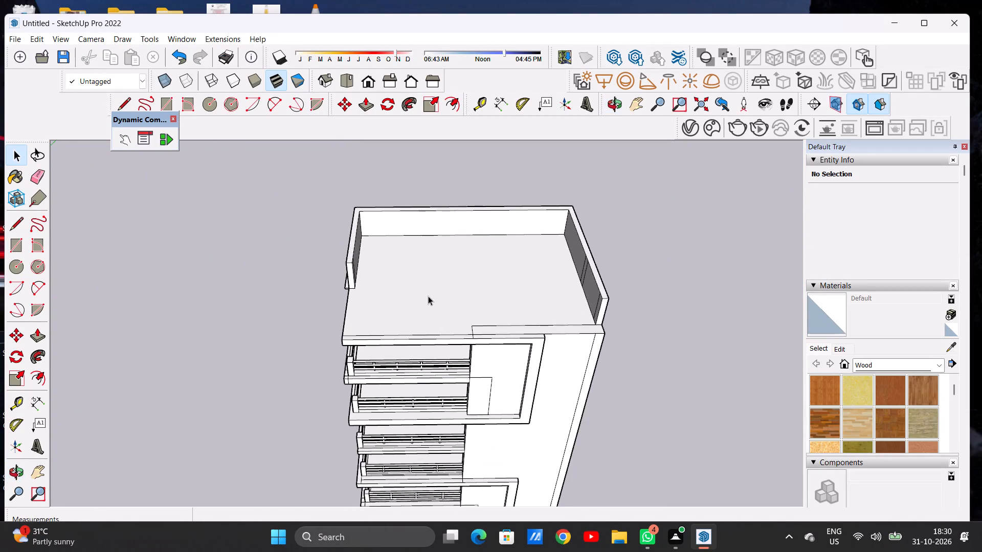
middle_click_drag(428, 296, 429, 342)
scroll(356, 294, "down", 4)
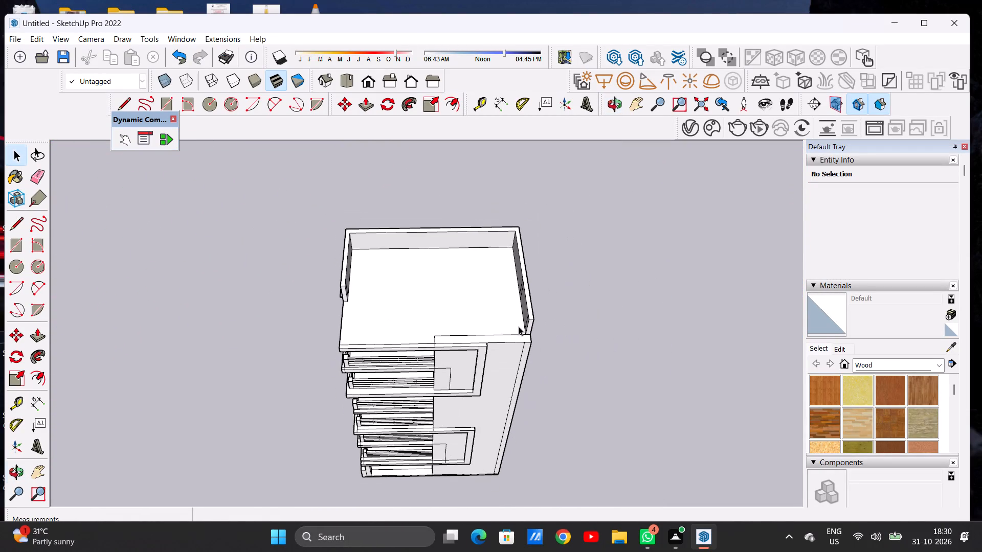
Extrude the roof-edge strip above the plain front wall upward 5' 5 1/2" with Push/Pull, level with the adjoining side parapet.
middle_click_drag(516, 321, 484, 273)
scroll(541, 304, "up", 6)
key("p")
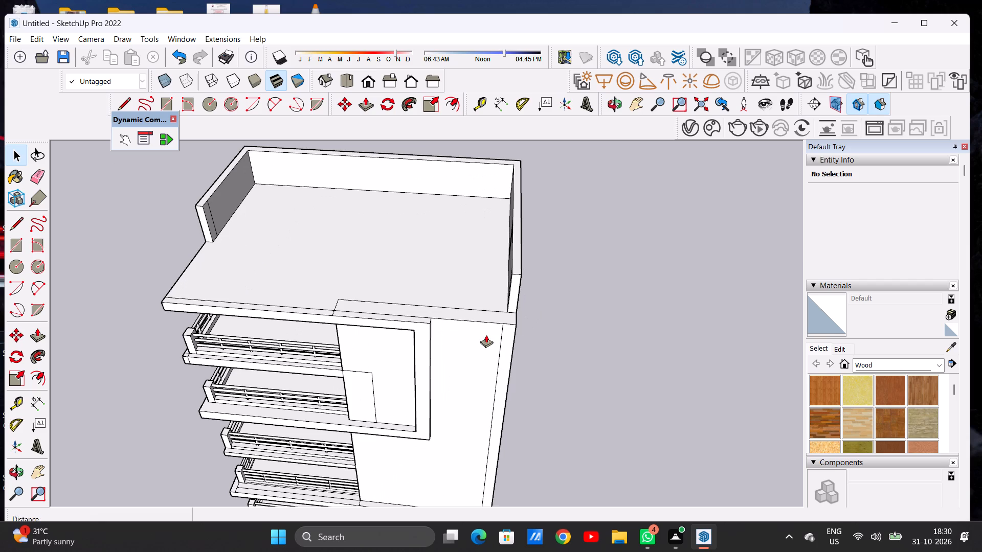
scroll(499, 324, "up", 1)
scroll(499, 324, "down", 1)
scroll(499, 324, "up", 5)
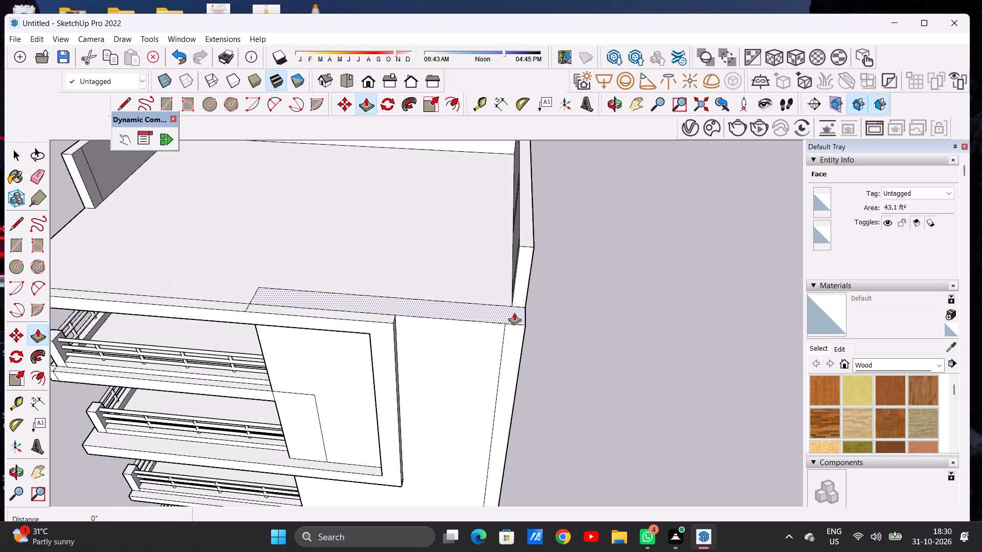
left_click(514, 312)
left_click(537, 234)
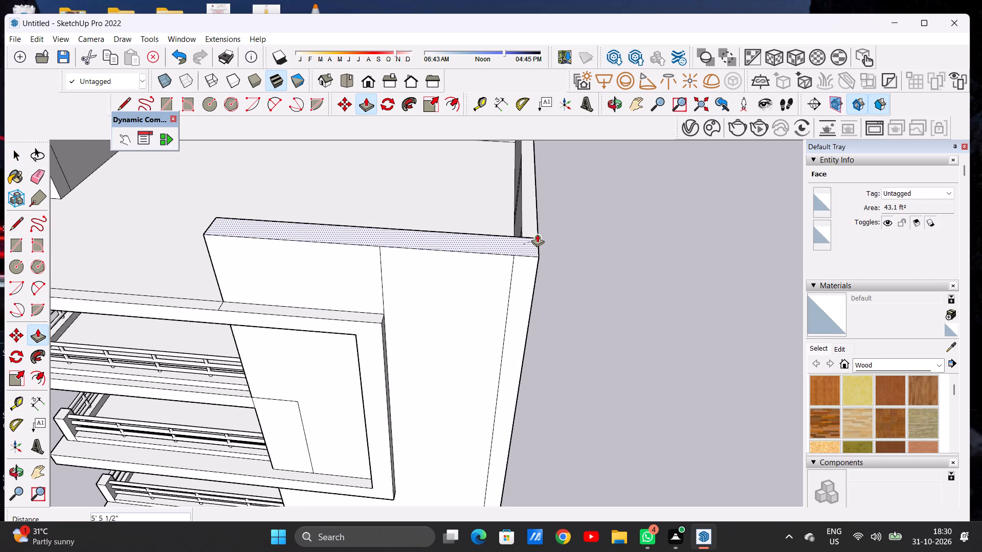
key("space")
Examine the new parapet corner and the still-open roof edges above the balconies from several viewpoints.
scroll(533, 238, "up", 4)
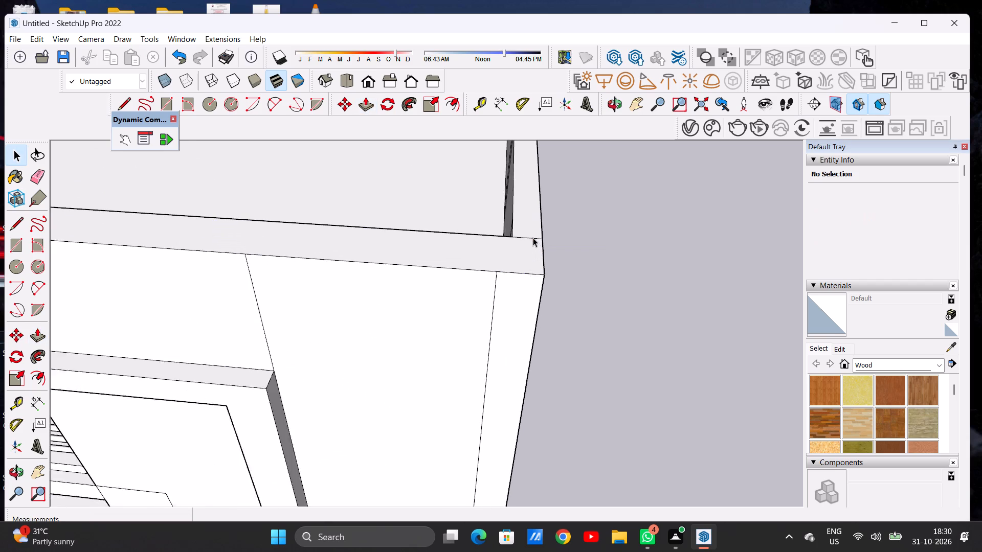
scroll(533, 238, "up", 12)
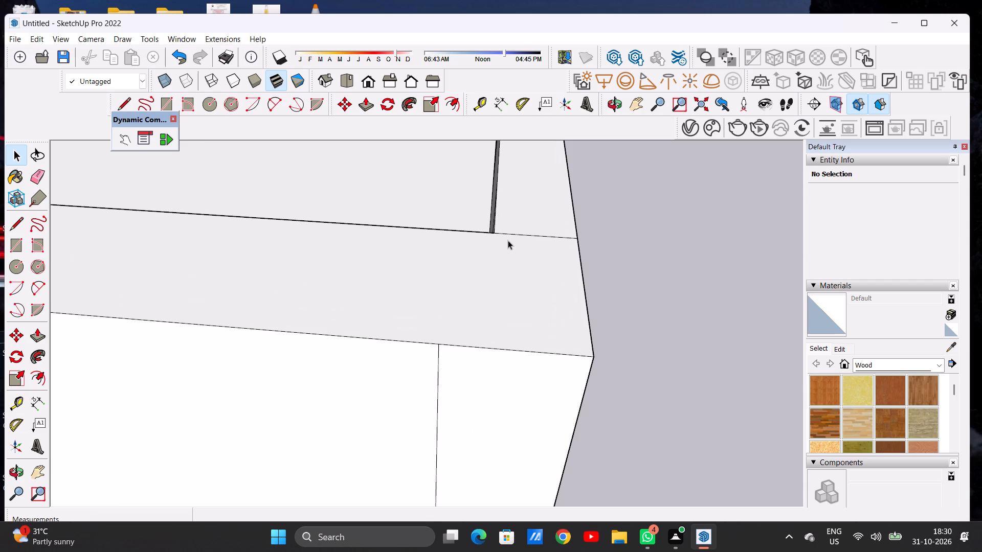
scroll(499, 253, "down", 20)
scroll(499, 253, "down", 10)
middle_click_drag(451, 318, 468, 224)
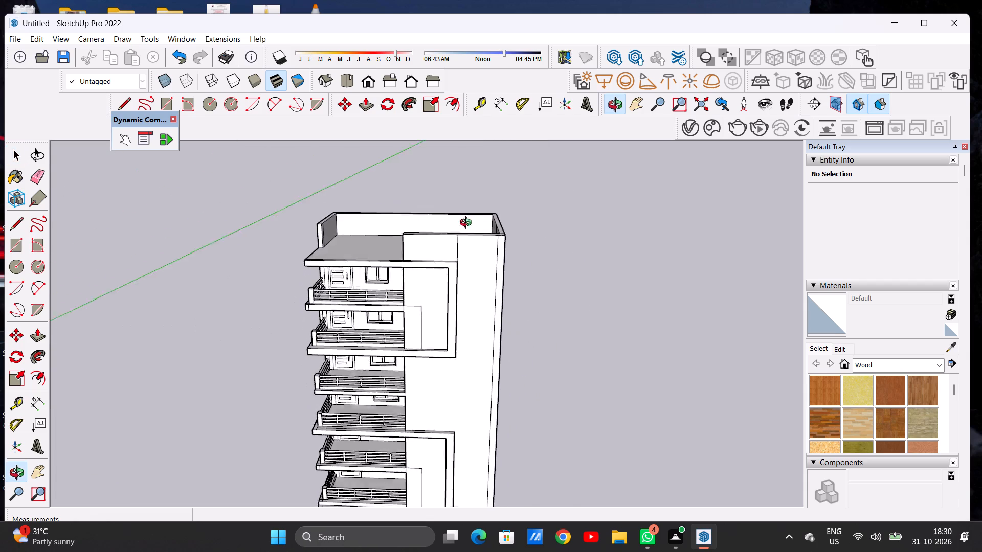
middle_click_drag(468, 224, 471, 212)
scroll(467, 211, "down", 5)
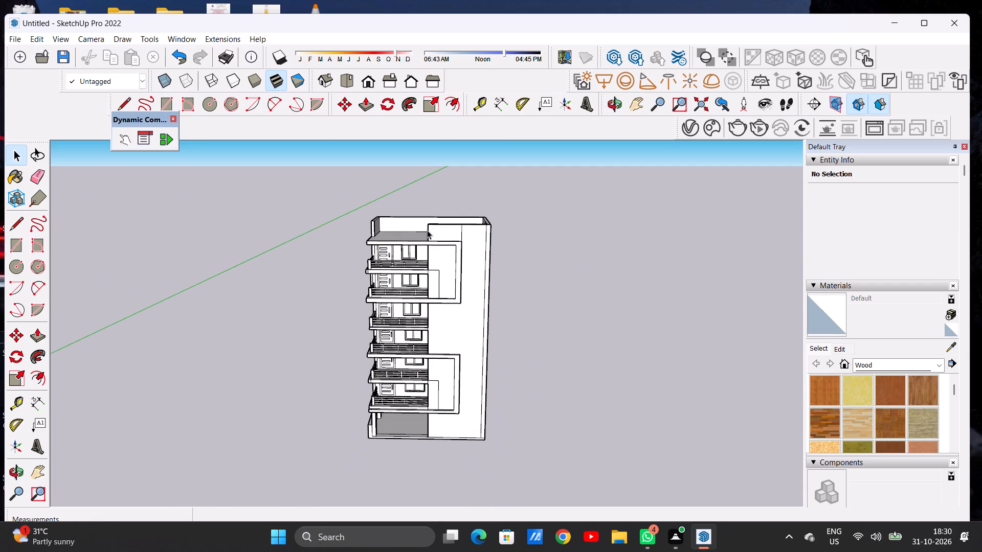
middle_click_drag(430, 231, 487, 258)
scroll(440, 246, "up", 7)
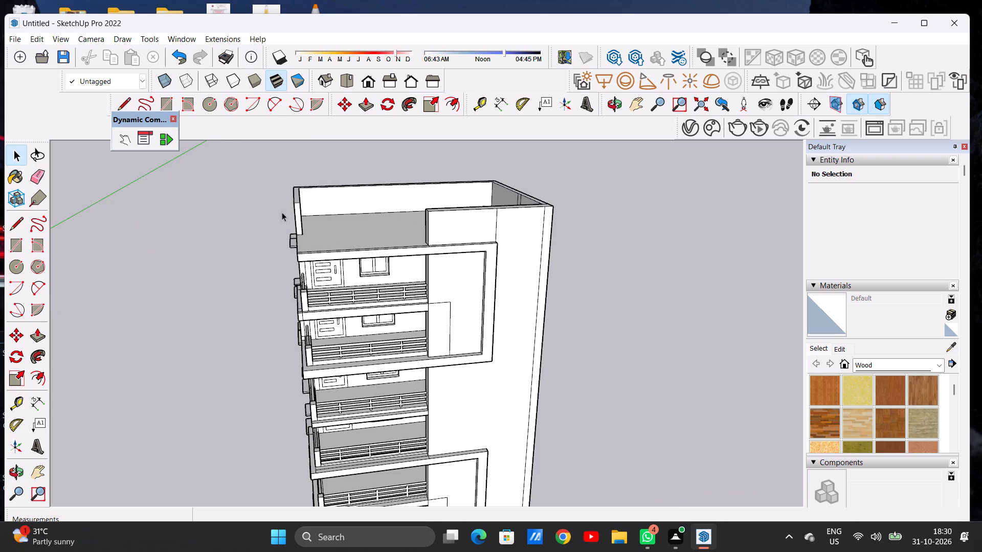
middle_click_drag(300, 231, 276, 315)
scroll(323, 274, "up", 2)
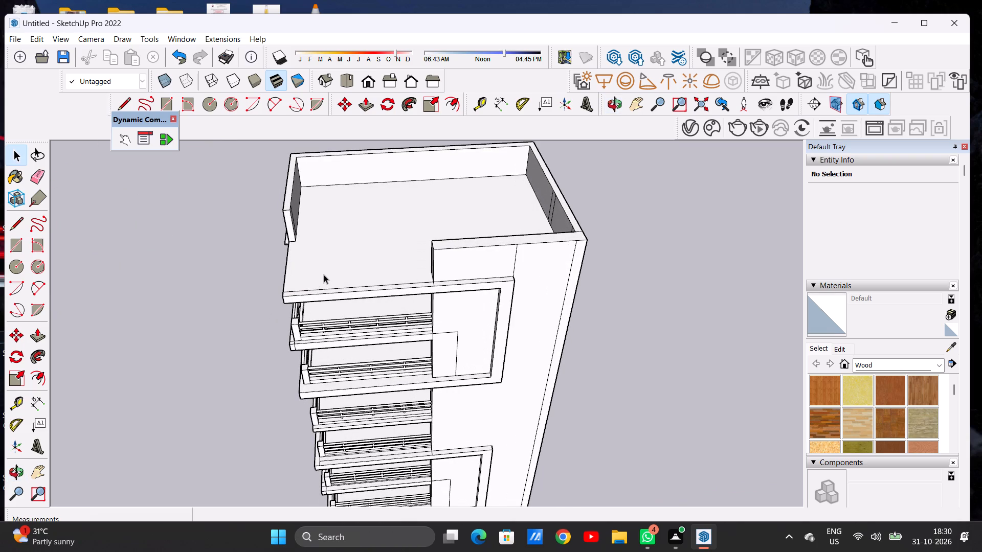
key("space")
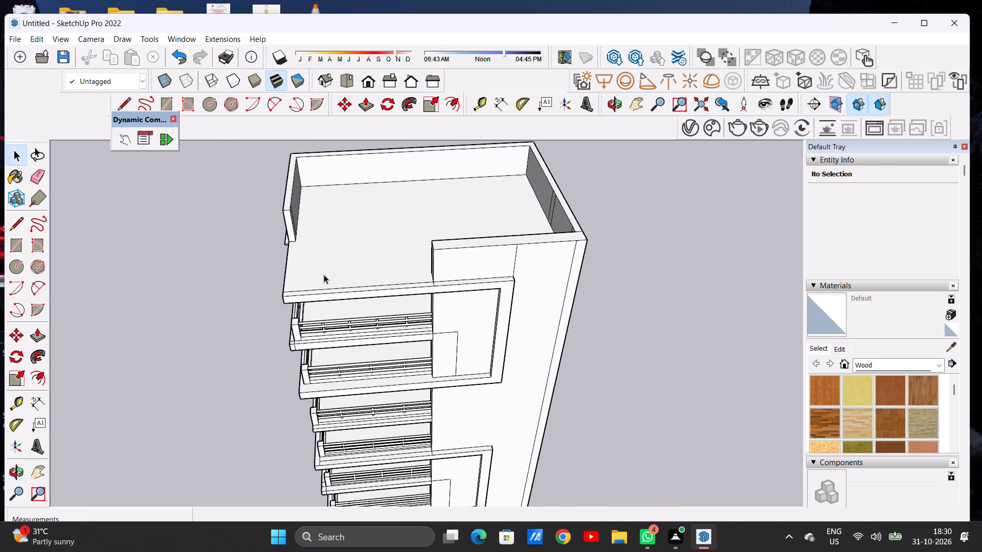
left_click(324, 274)
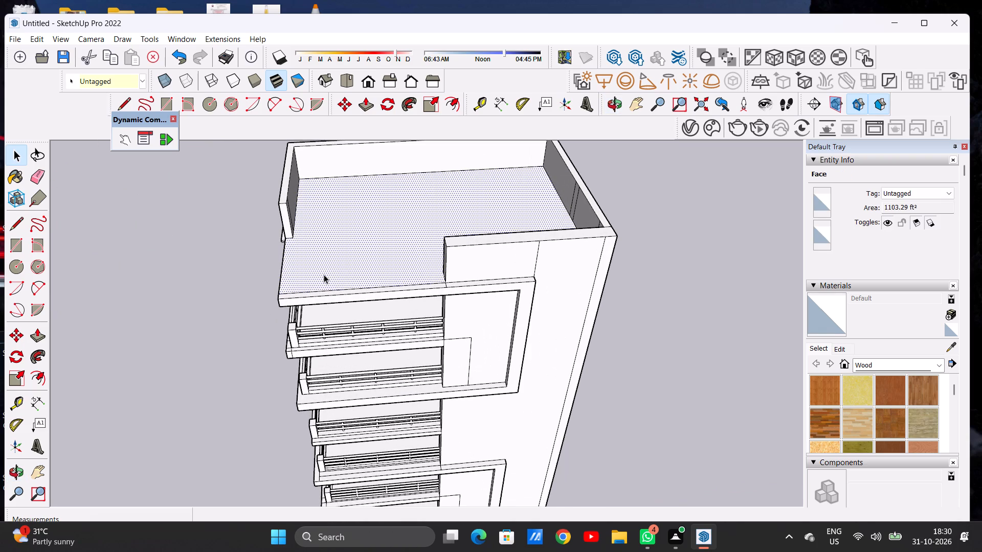
left_click(642, 188)
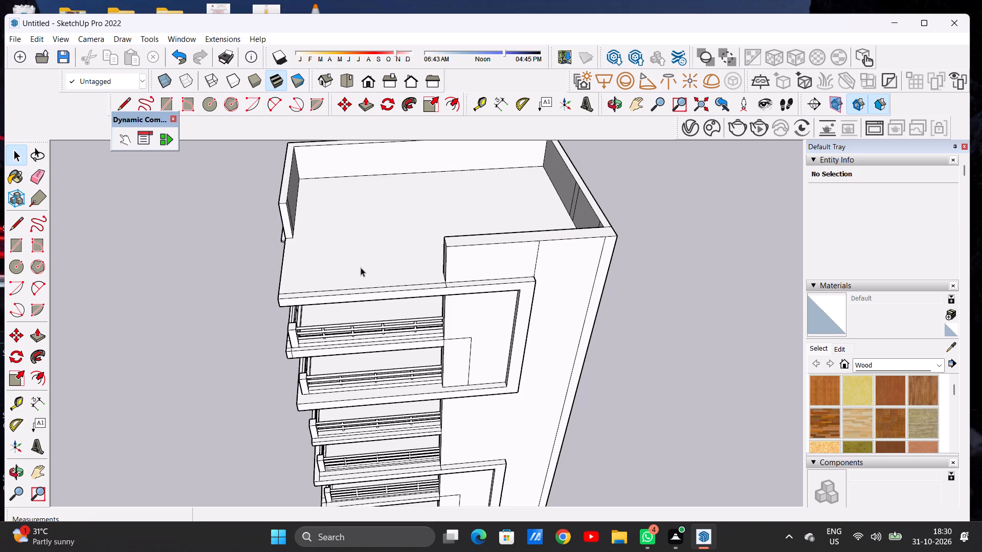
Draw the missing parapet's inner outline on the roof: about 12' 7/8" along the open side, then about 19' 7" across to the front parapet.
key("l")
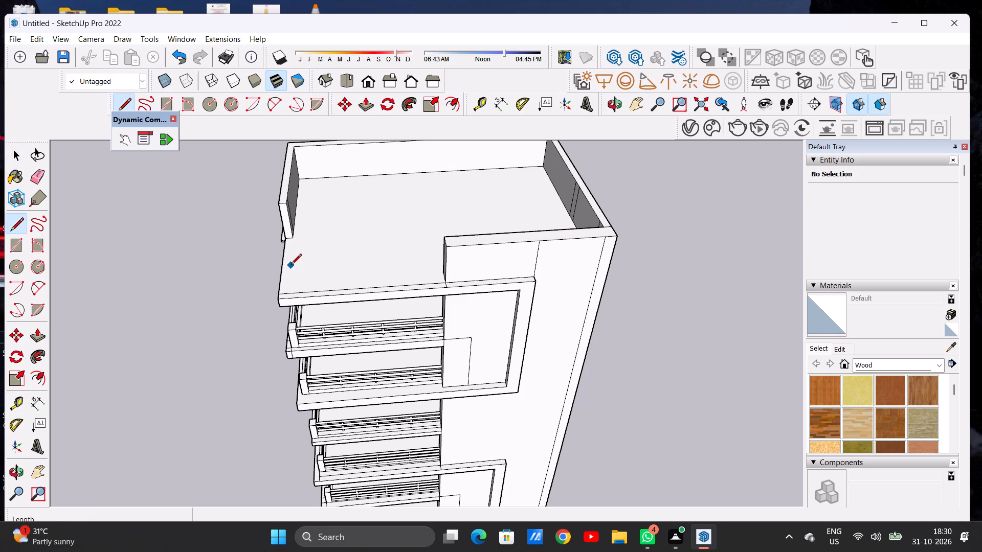
scroll(291, 265, "up", 5)
scroll(291, 265, "down", 1)
scroll(291, 265, "up", 3)
left_click(299, 209)
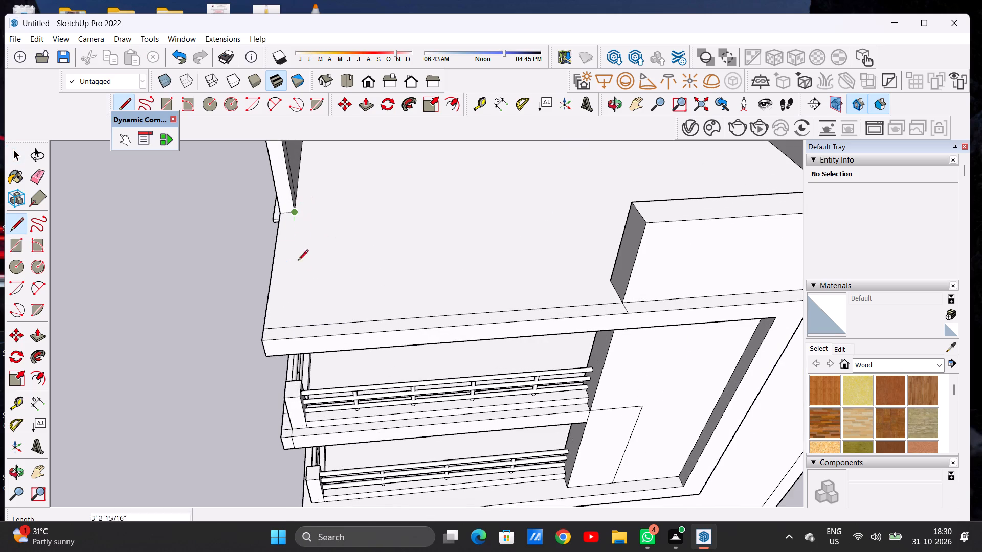
left_click(289, 324)
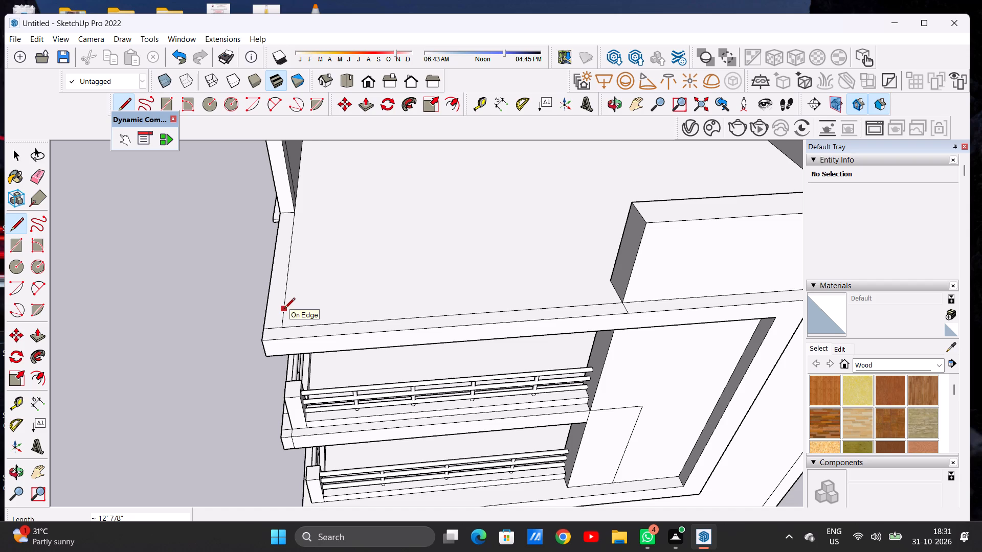
left_click(285, 312)
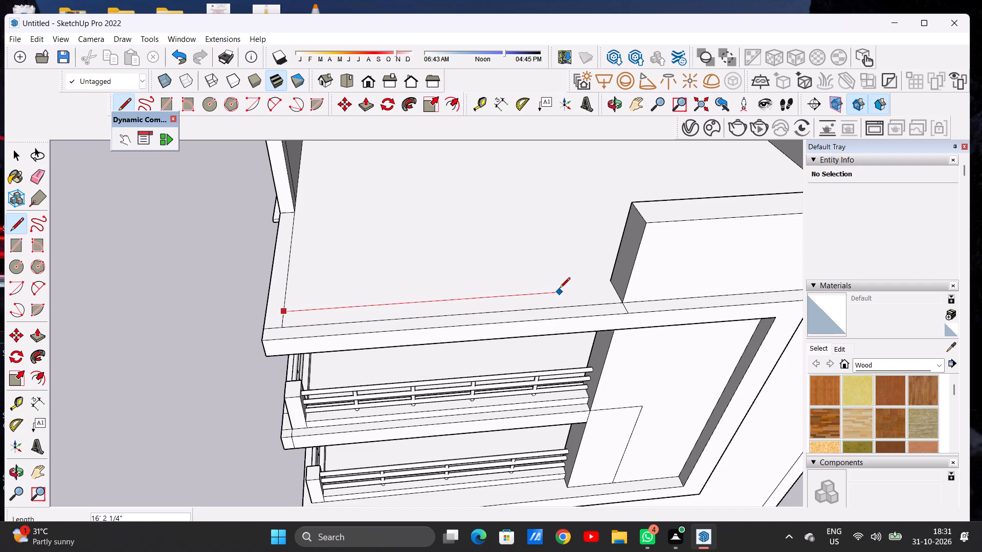
left_click(614, 291)
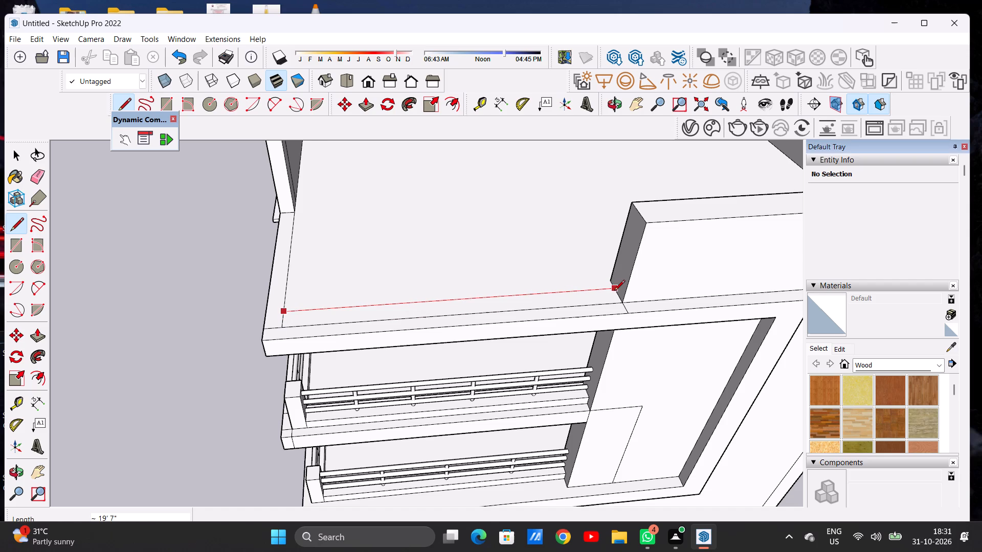
key("space")
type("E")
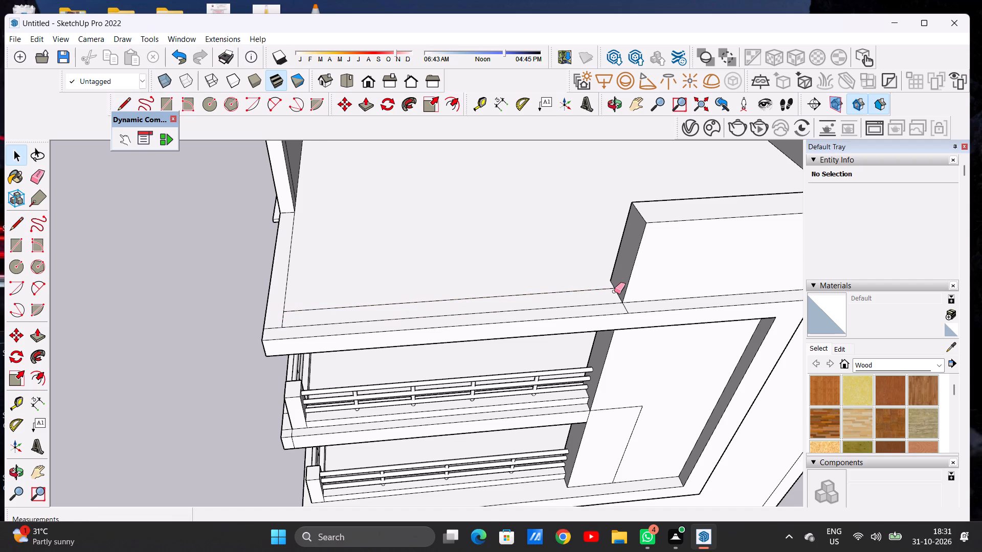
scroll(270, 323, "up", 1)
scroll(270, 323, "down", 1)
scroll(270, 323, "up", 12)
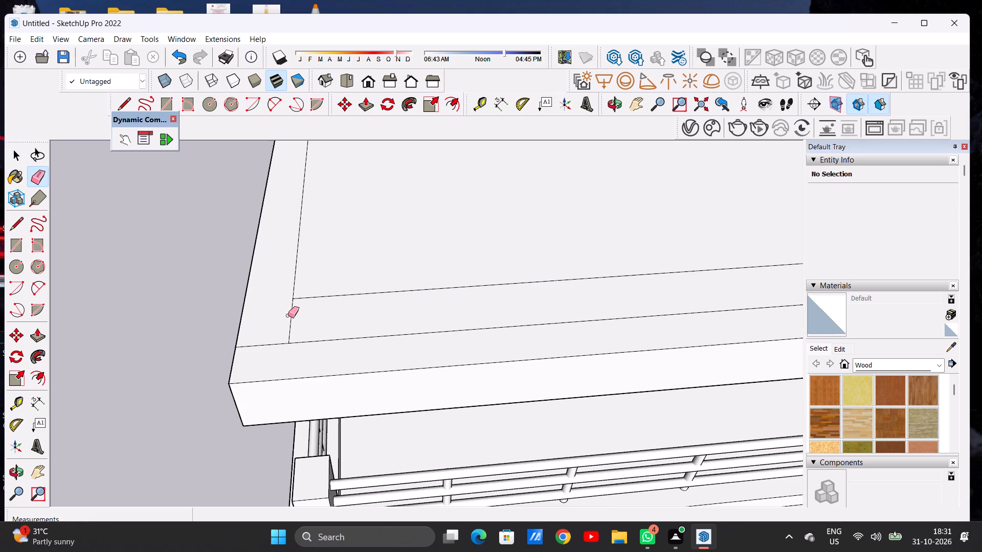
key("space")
Extrude the narrow strip along the roof's open side upward 5' 5 1/2", matching the existing parapet height.
scroll(322, 323, "down", 19)
middle_click_drag(338, 326, 329, 292)
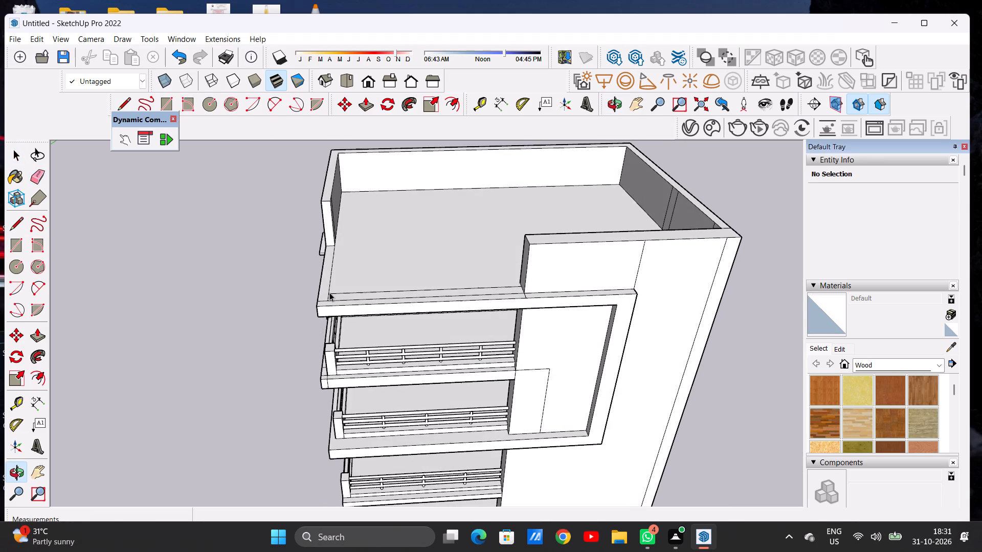
key("p")
scroll(324, 291, "up", 4)
scroll(324, 291, "down", 1)
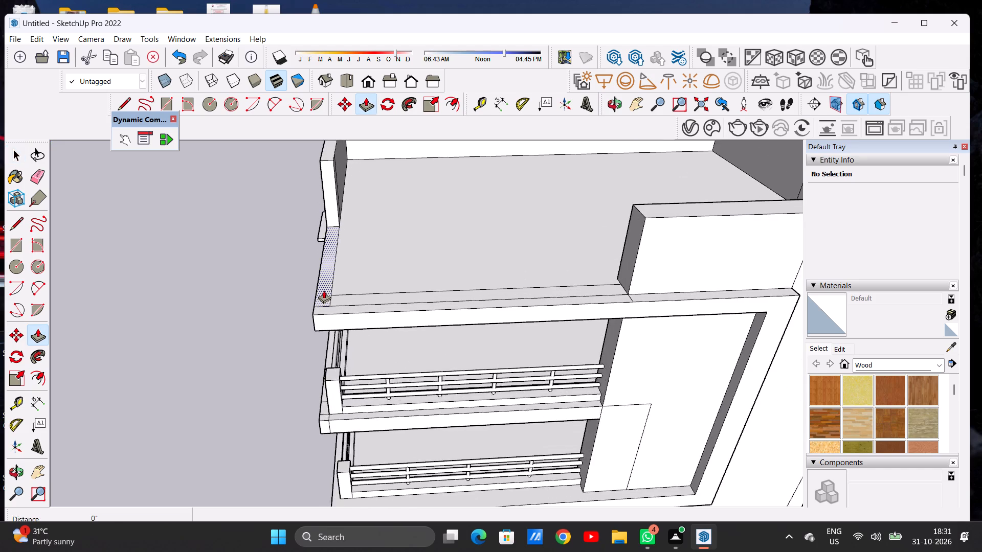
scroll(324, 290, "up", 5)
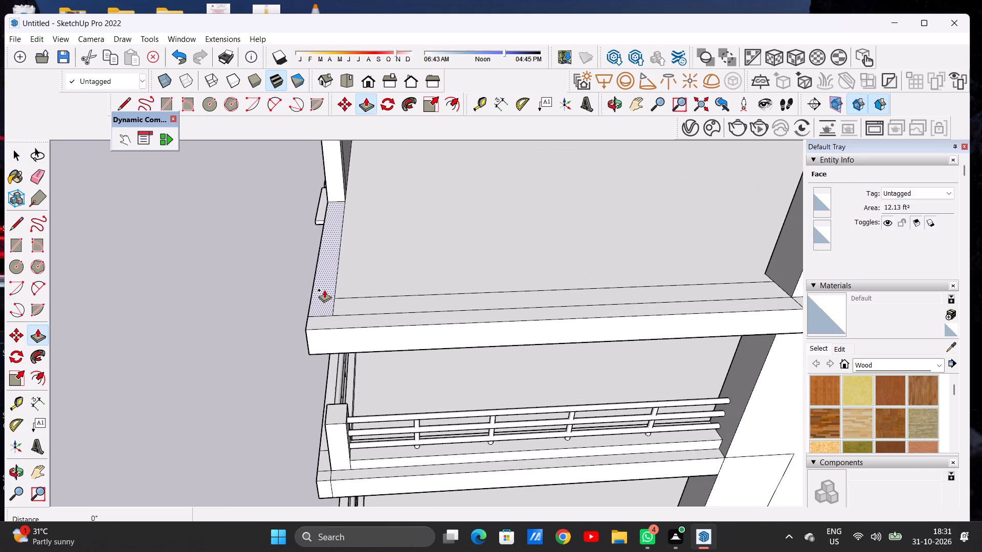
left_click(324, 289)
scroll(332, 242, "down", 8)
scroll(336, 243, "up", 1)
scroll(336, 243, "down", 3)
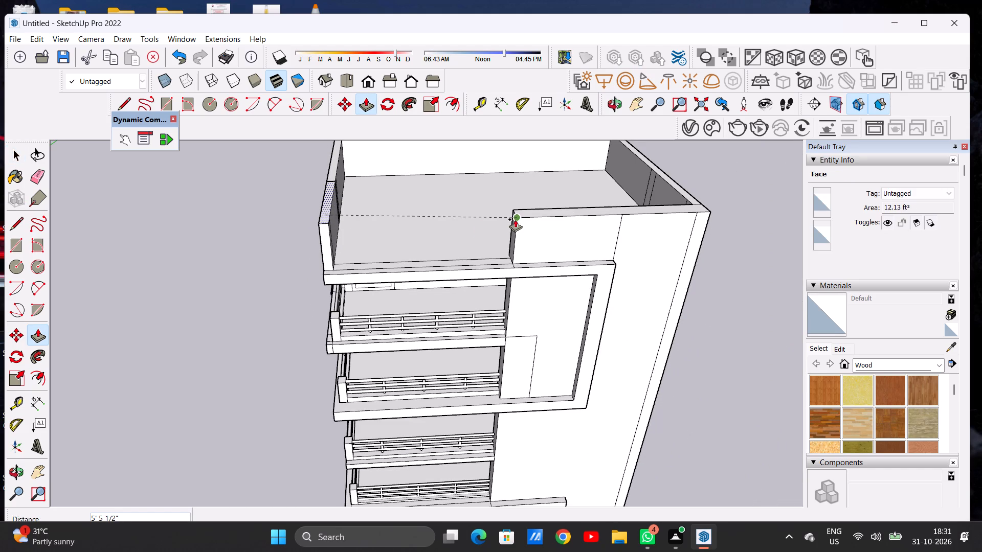
left_click(515, 219)
Extrude the strip along the roof's front edge above the balconies upward 5' 5 1/2" to close the parapet.
scroll(503, 259, "up", 10)
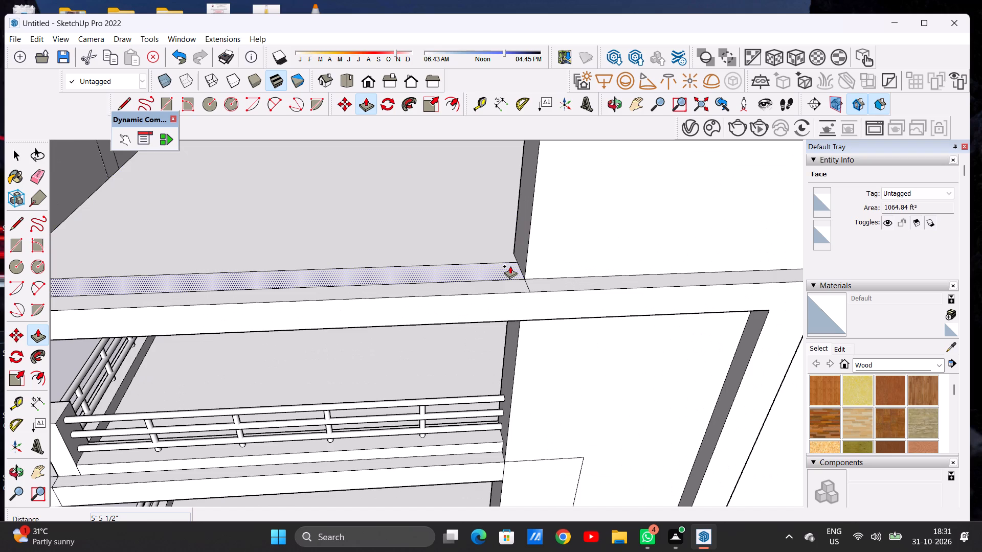
left_click(510, 266)
scroll(512, 232, "down", 3)
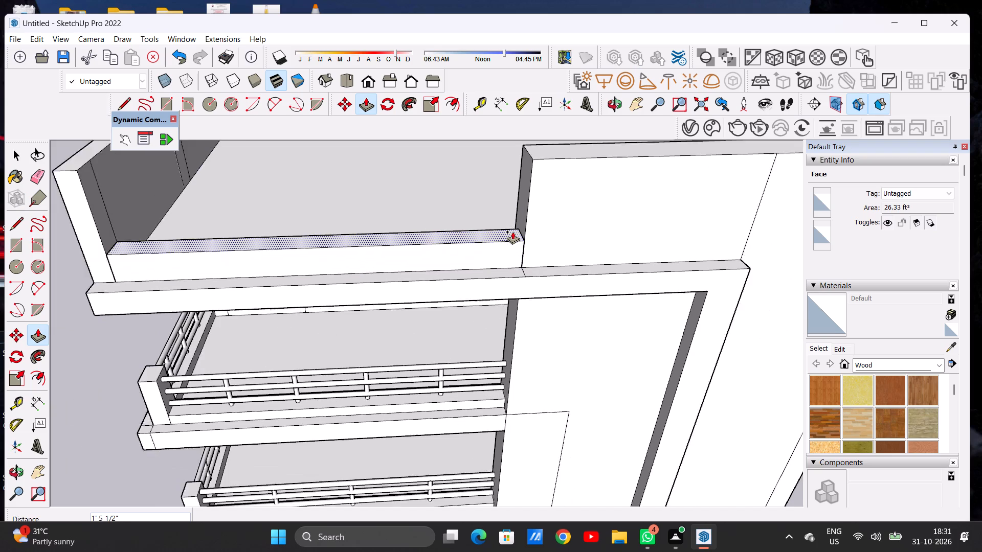
scroll(512, 232, "down", 7)
scroll(525, 190, "up", 4)
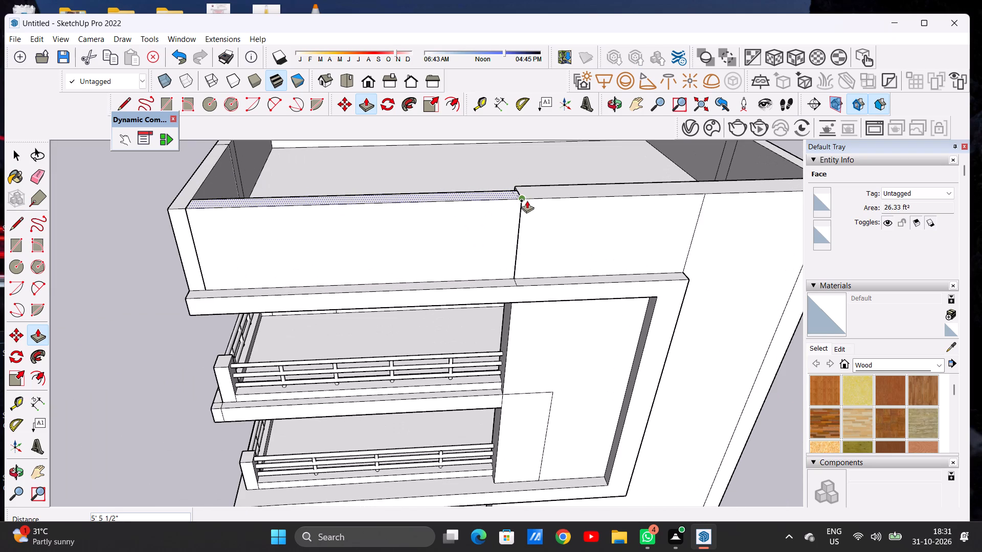
left_click(527, 200)
key("space")
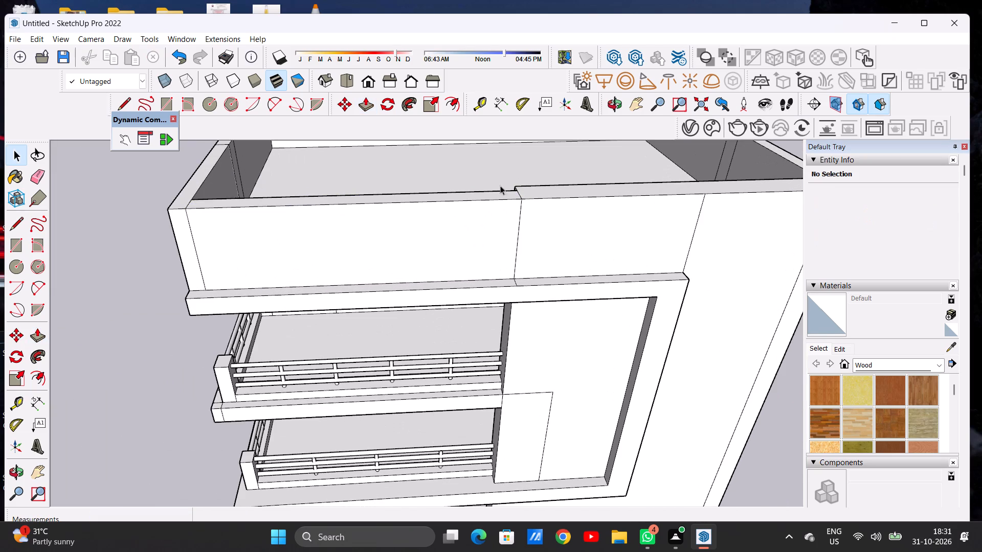
Examine the roof parapet and the balcony facade from low and high viewpoints, including the front wall joint.
scroll(428, 292, "down", 13)
middle_click_drag(416, 316, 404, 223)
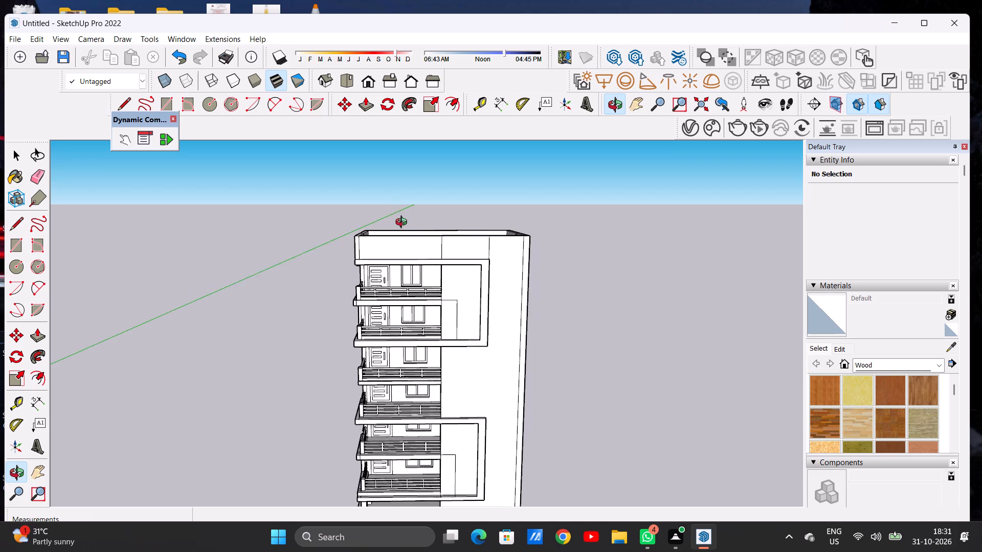
middle_click_drag(404, 223, 403, 220)
scroll(432, 243, "up", 8)
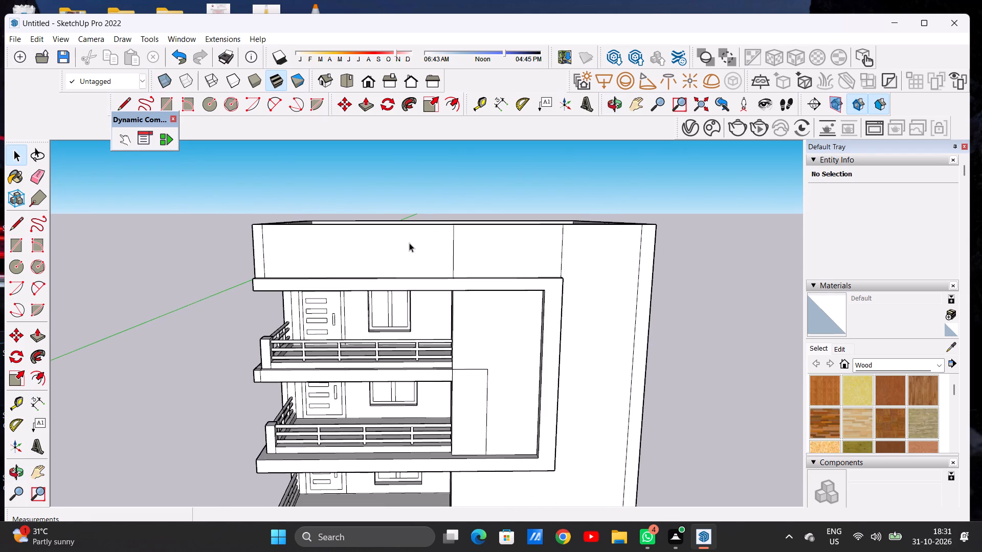
scroll(409, 243, "down", 16)
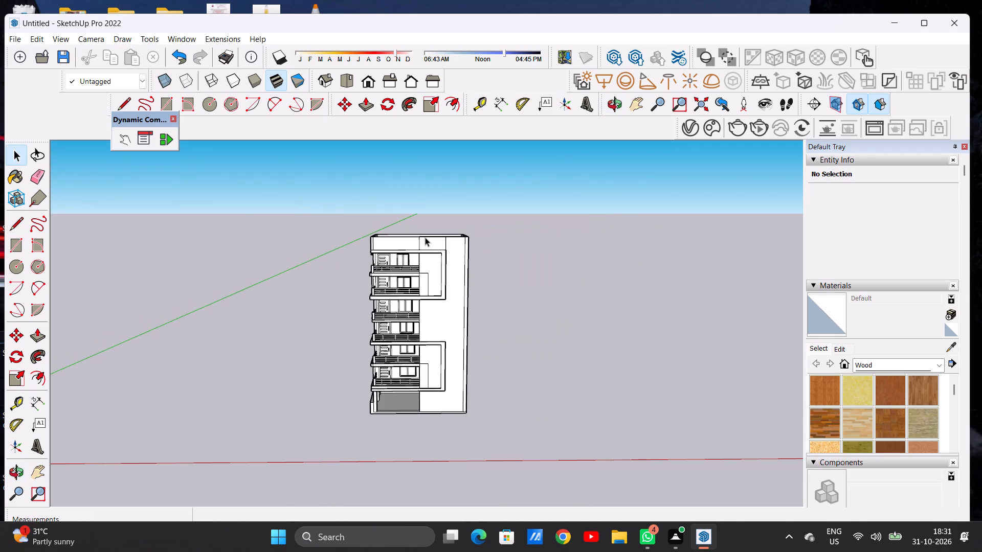
middle_click_drag(427, 237, 418, 321)
scroll(448, 244, "up", 4)
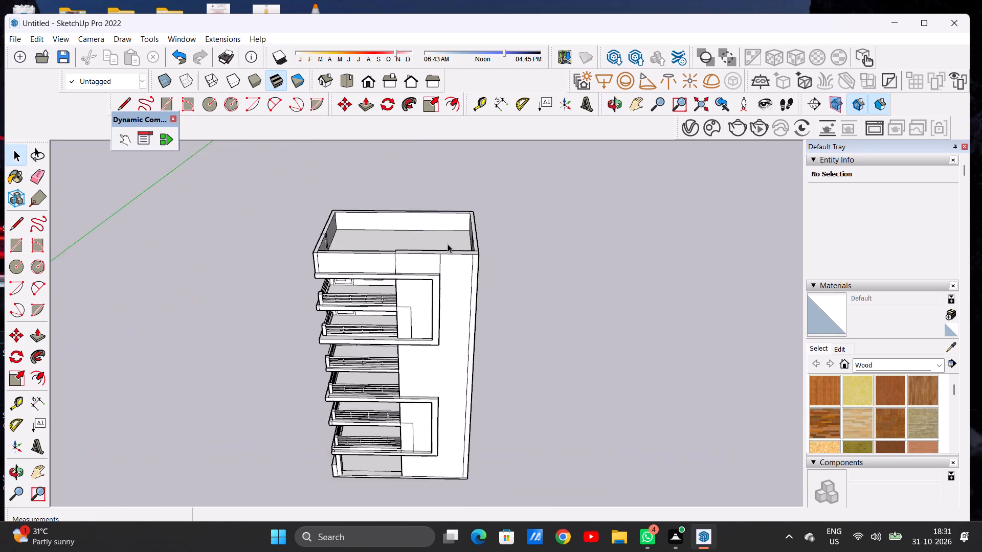
scroll(448, 244, "up", 2)
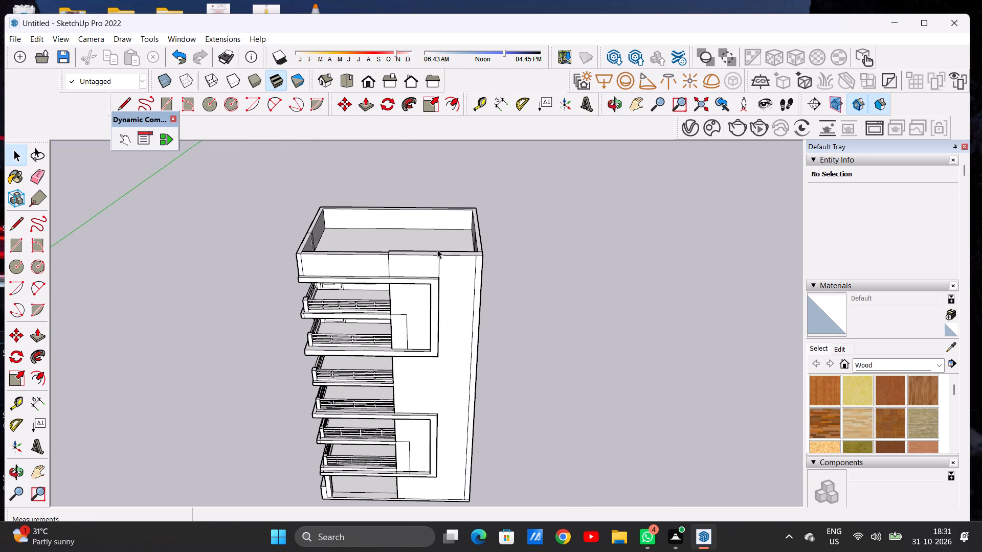
scroll(437, 255, "up", 3)
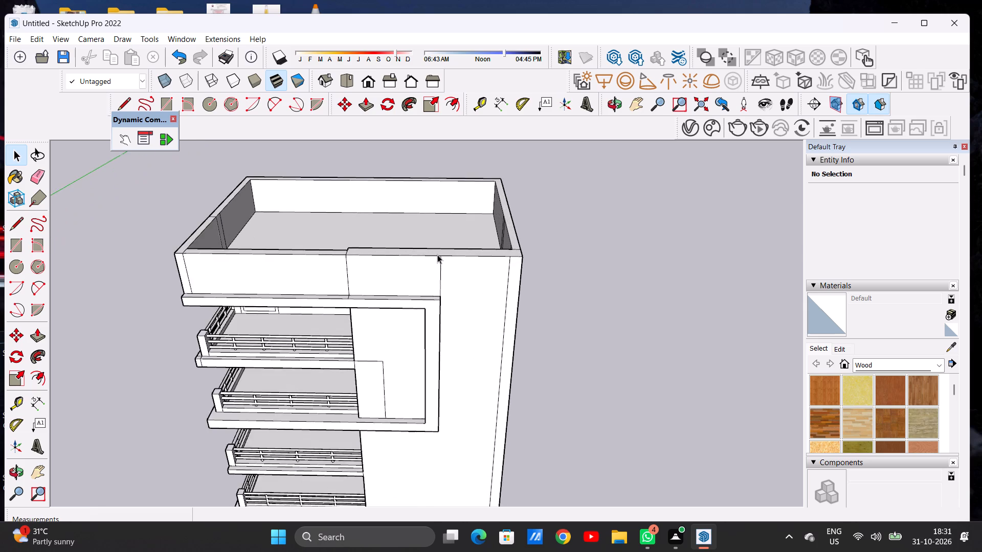
scroll(437, 255, "up", 5)
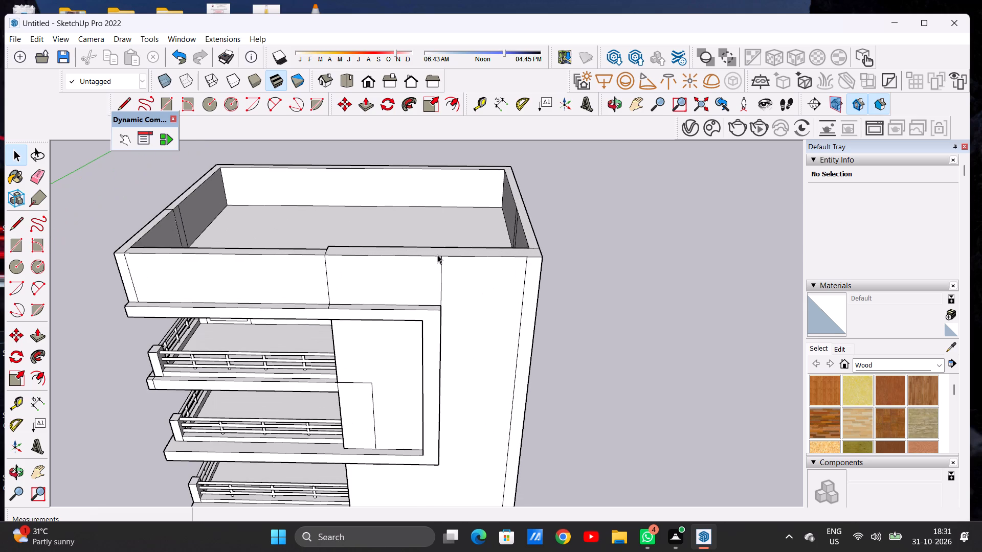
Extrude the top of the parapet section over the solid front wall beside the balconies upward 4' 10".
key("p")
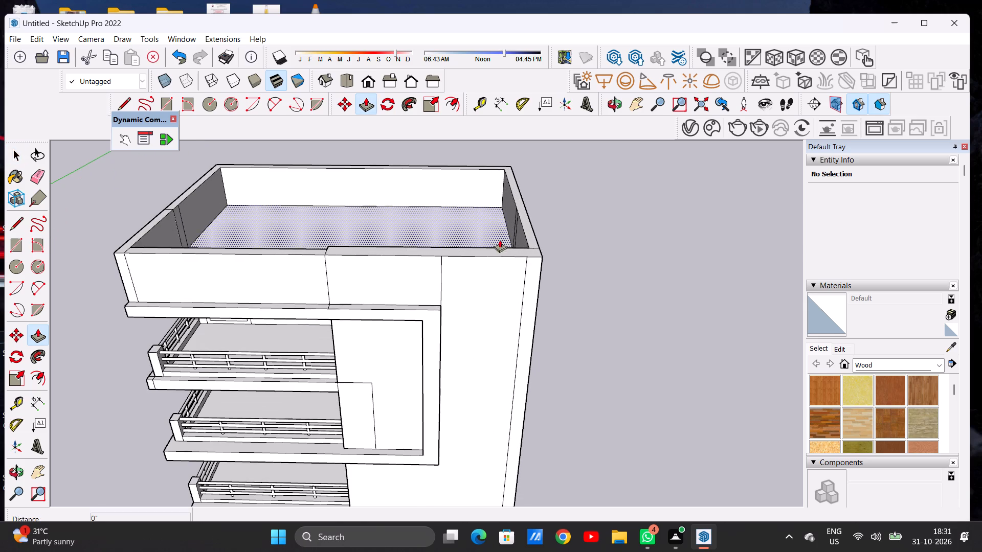
scroll(529, 246, "up", 2)
scroll(530, 245, "down", 1)
scroll(530, 245, "up", 10)
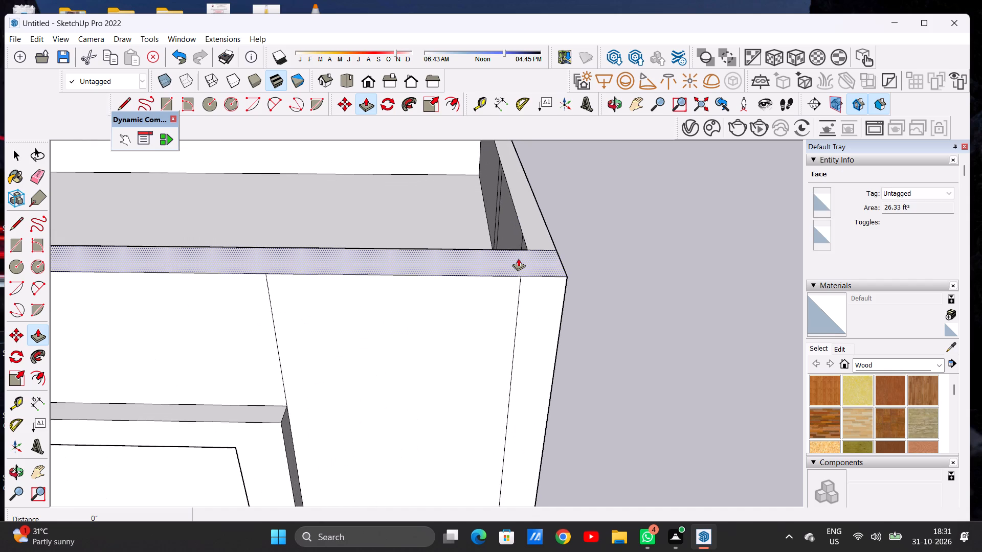
left_click(518, 258)
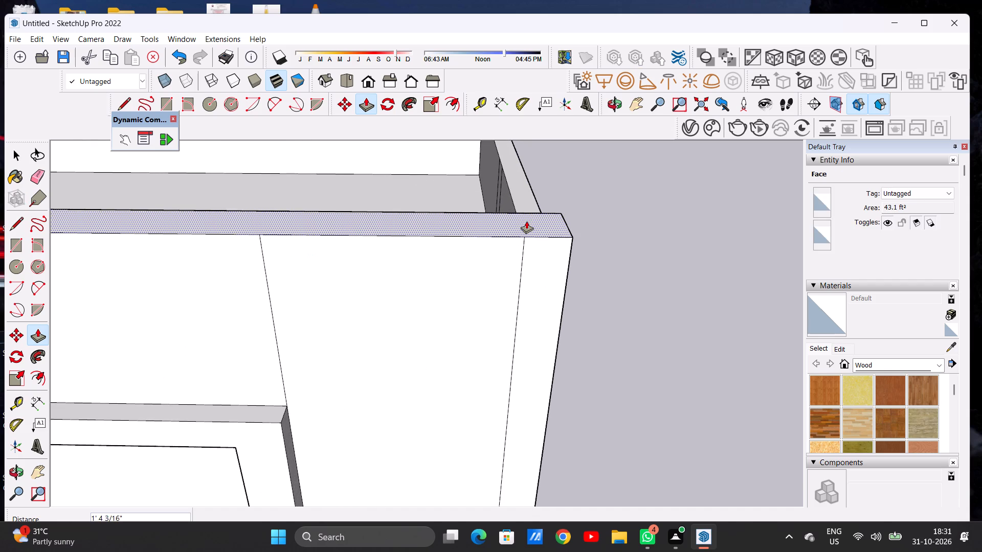
scroll(523, 224, "down", 20)
scroll(523, 224, "down", 3)
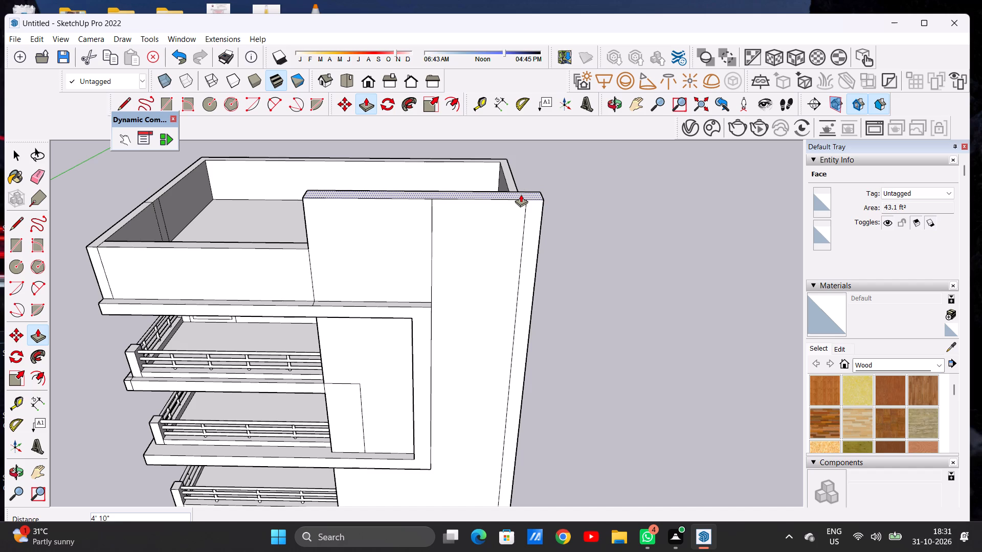
left_click(521, 194)
key("space")
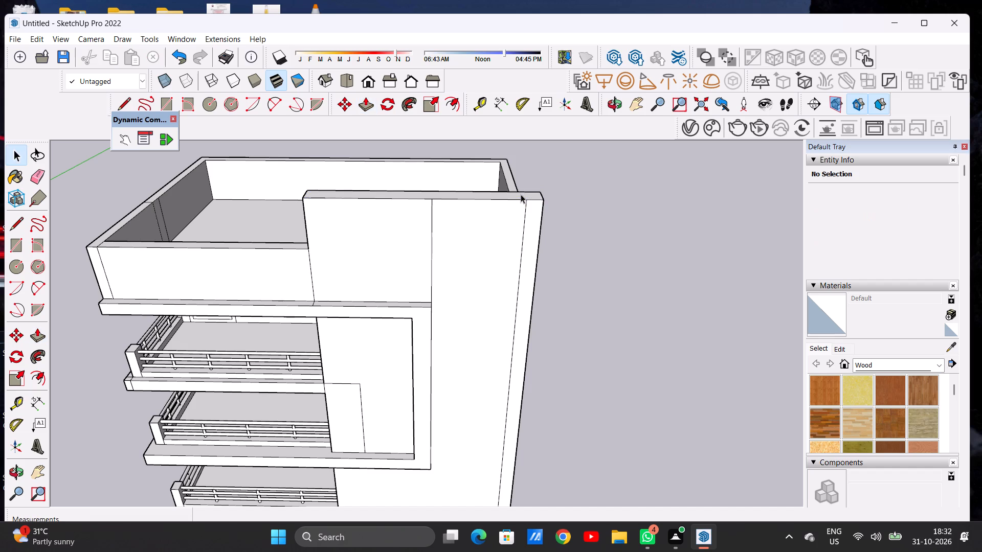
Examine the raised front wall section from the front, the sides and the roof behind it.
scroll(424, 297, "down", 9)
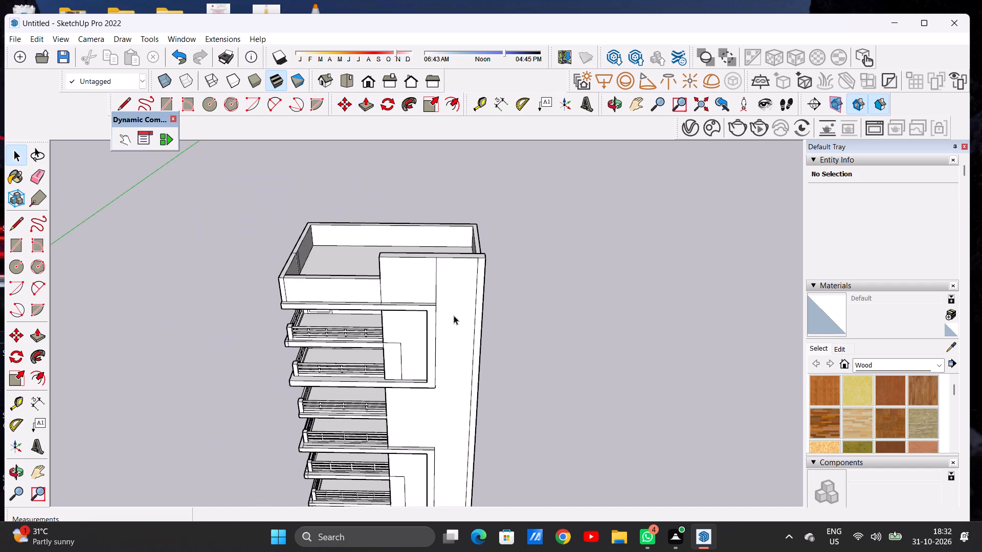
middle_click_drag(454, 315, 457, 220)
scroll(457, 220, "up", 4)
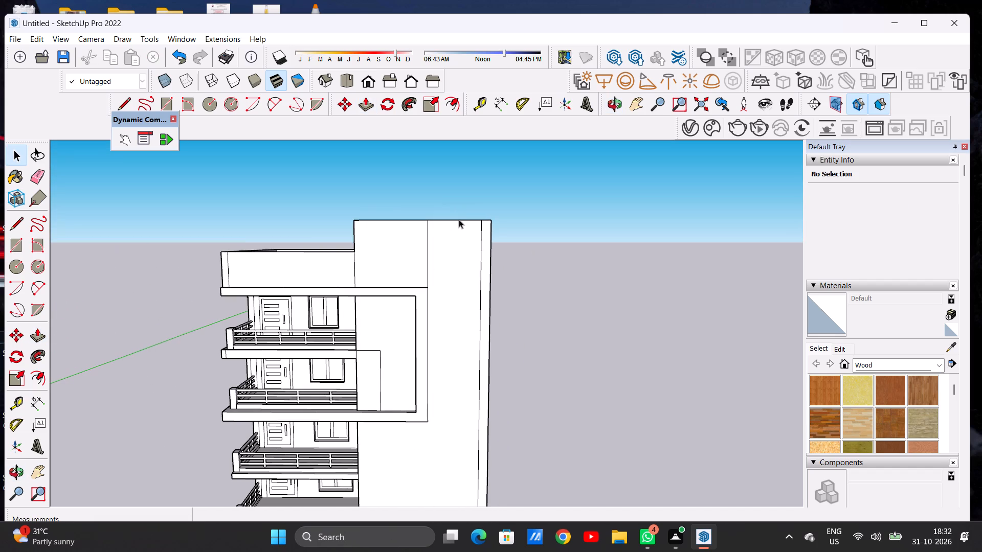
middle_click_drag(372, 243, 547, 256)
middle_click_drag(351, 228, 586, 258)
middle_click_drag(406, 244, 406, 292)
scroll(409, 224, "up", 13)
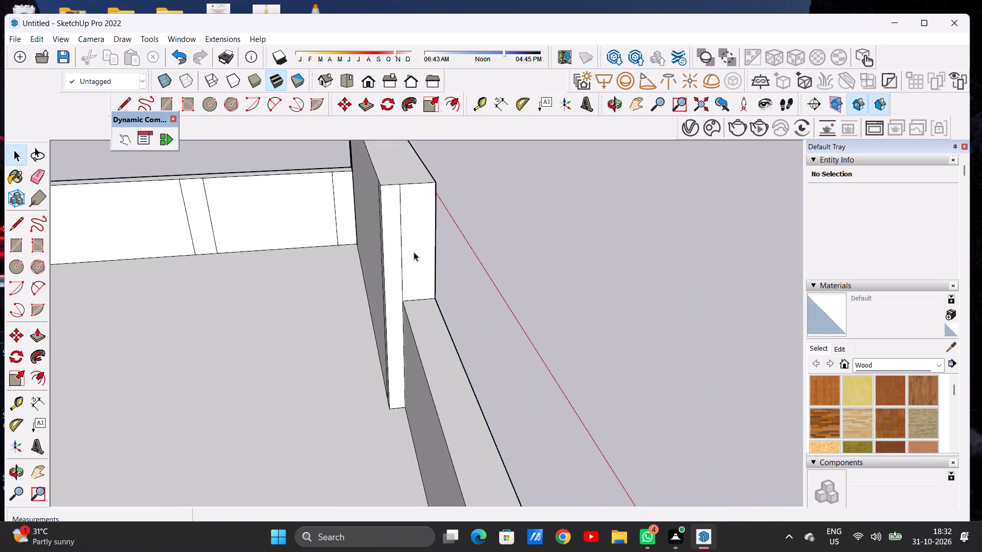
scroll(398, 252, "down", 5)
middle_click_drag(375, 252, 432, 221)
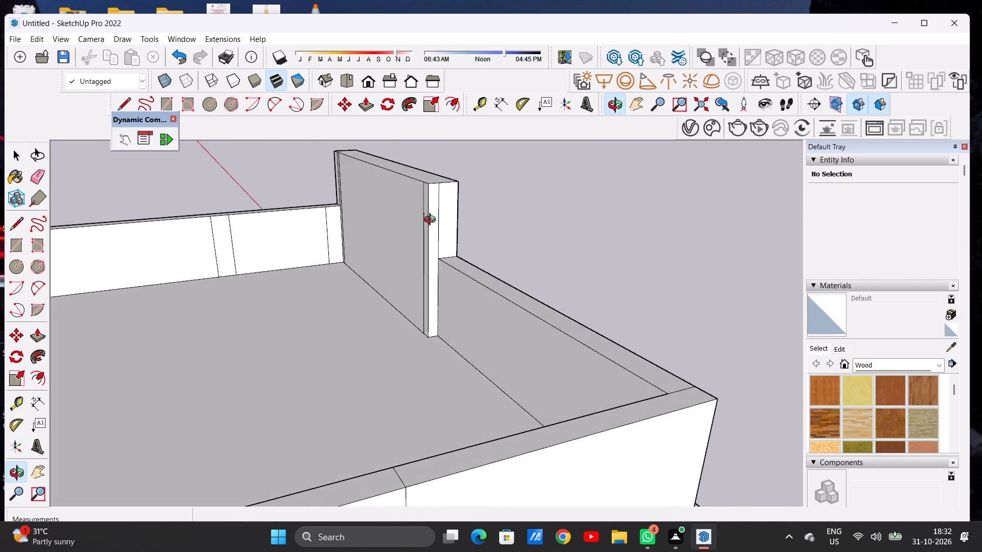
middle_click_drag(432, 221, 390, 246)
scroll(420, 240, "down", 12)
middle_click_drag(382, 245, 337, 233)
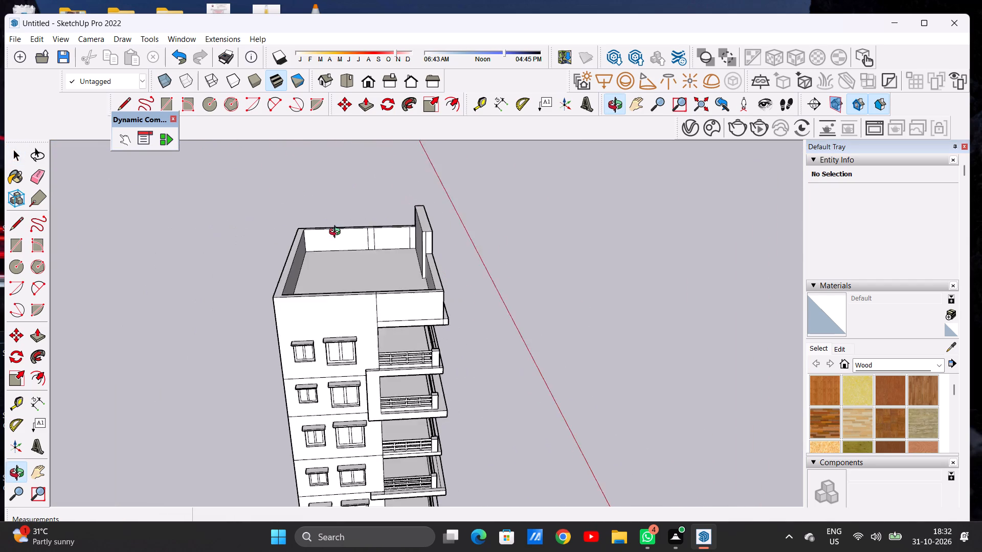
middle_click_drag(337, 233, 425, 241)
scroll(402, 241, "up", 9)
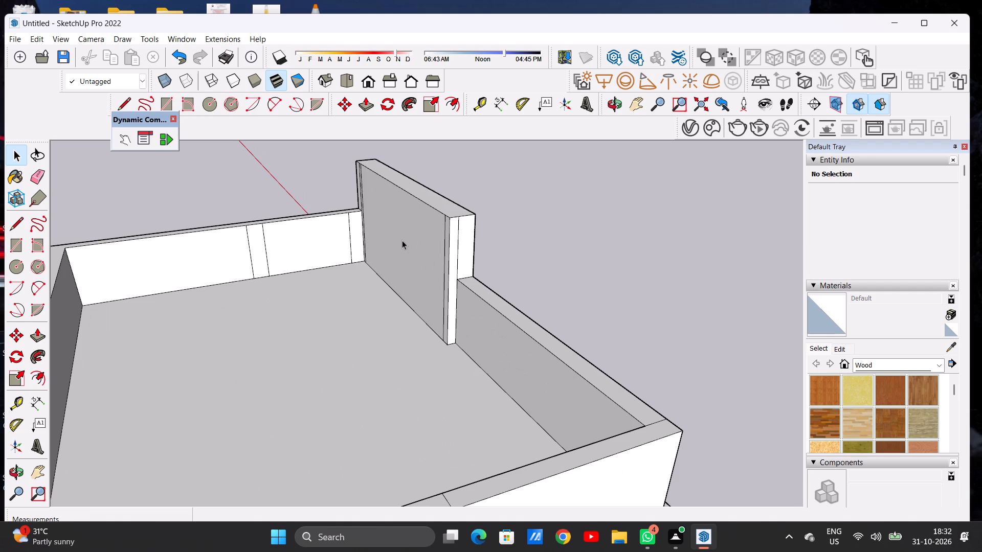
Draw a rectangular outline on the roof behind the raised wall, starting about 15' along from the side parapet's inner base edge.
key("l")
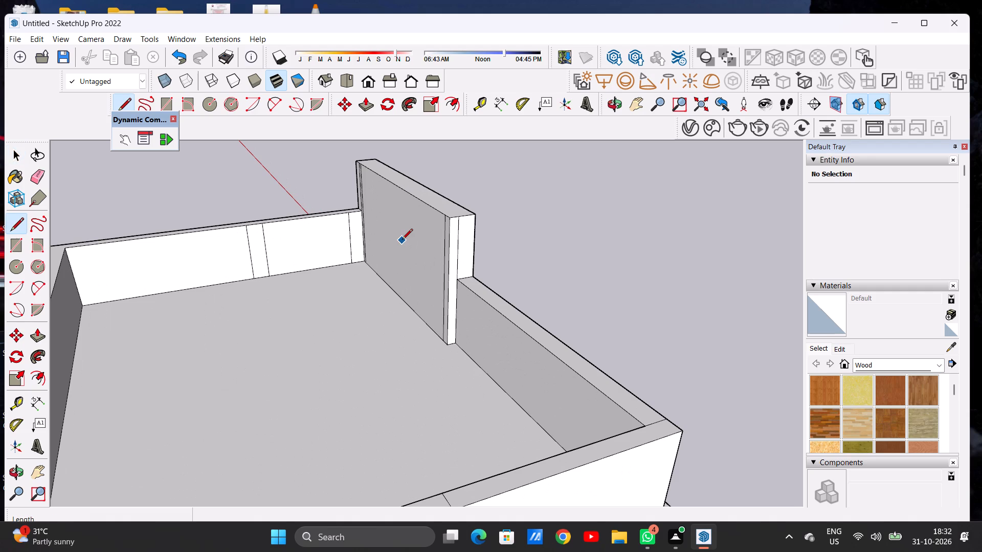
left_click(272, 277)
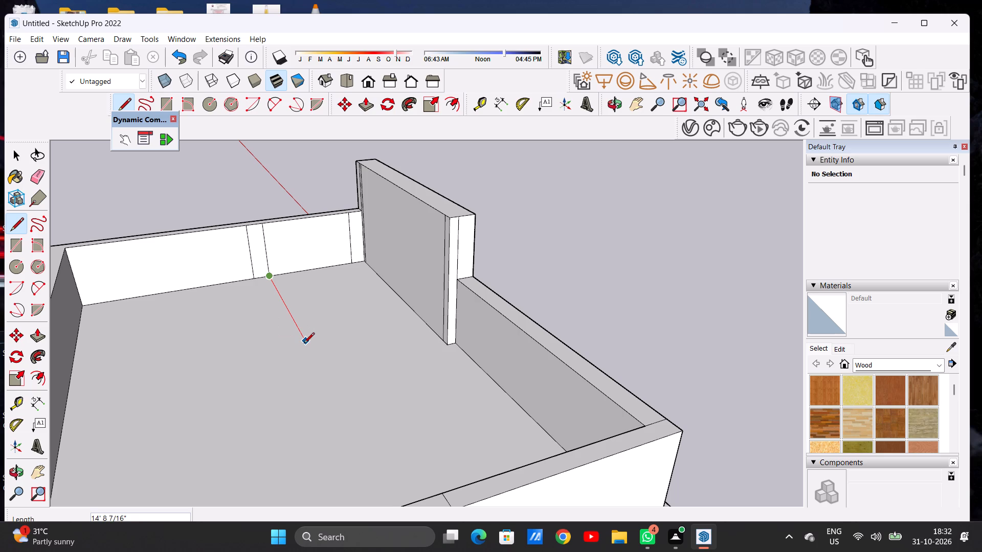
left_click(304, 344)
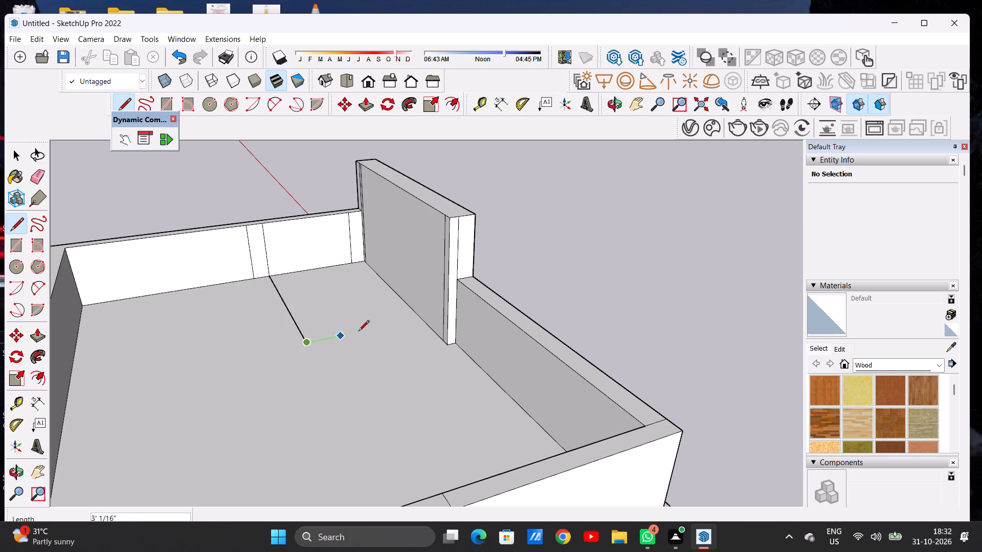
left_click(415, 318)
key("space")
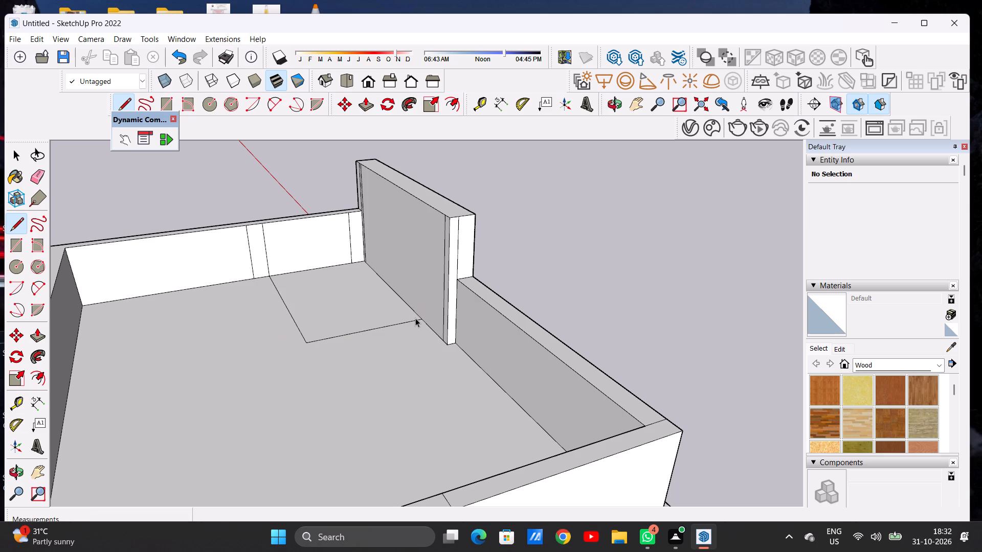
Extrude the rectangular roof area behind the raised wall upward 10' 3 1/2", level with the wall's top.
key("p")
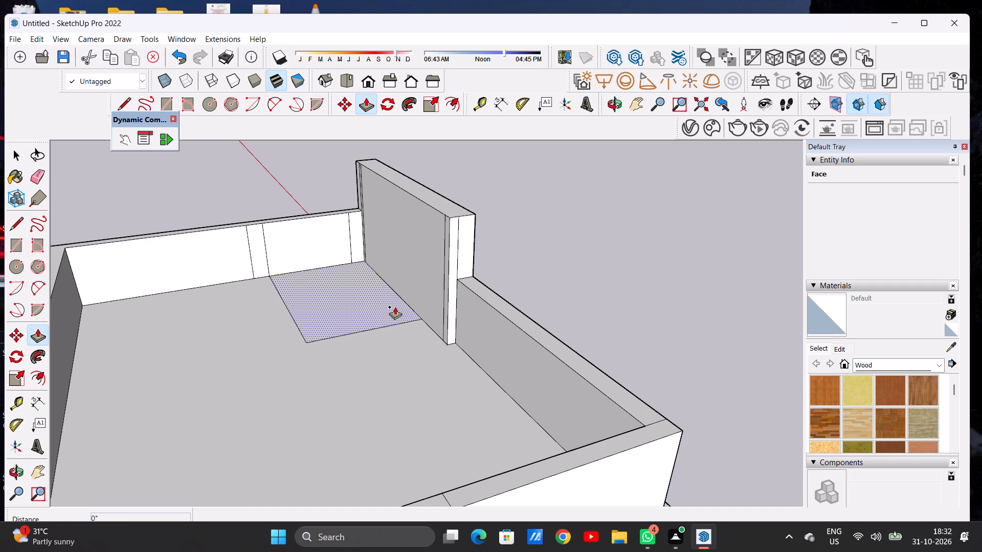
left_click(395, 307)
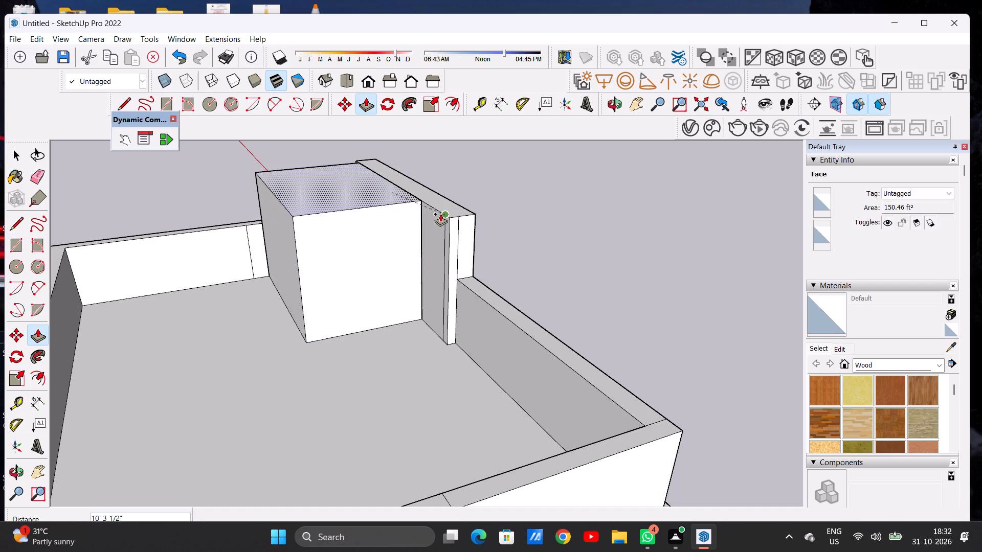
left_click(440, 214)
scroll(331, 290, "down", 2)
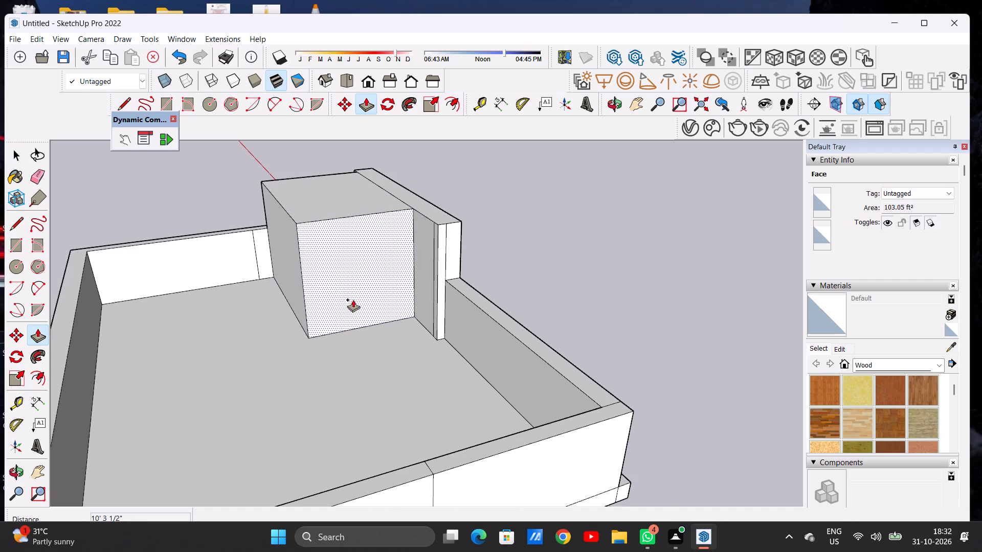
middle_click_drag(352, 296, 304, 289)
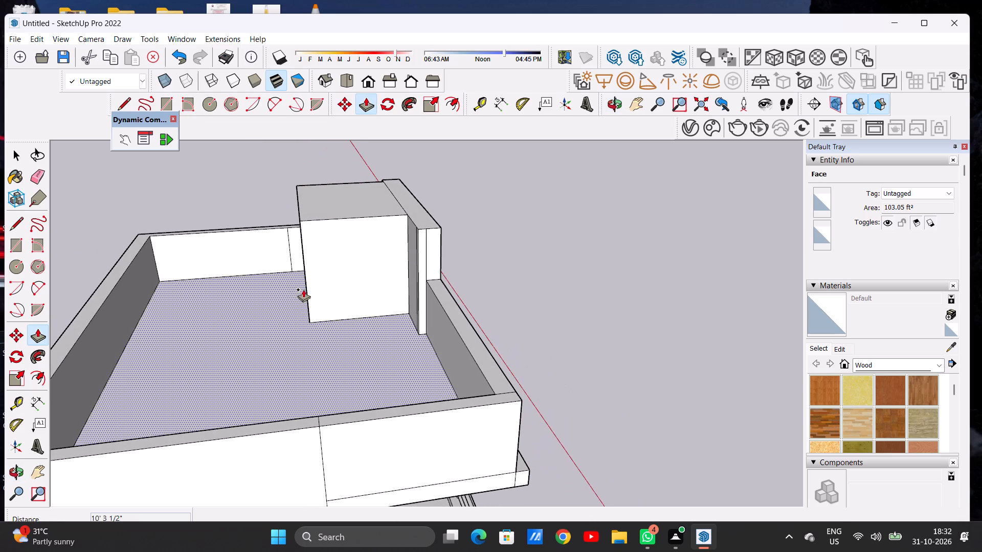
key("space")
Examine the rooftop block against the front facade, the parapet and the building's plain side wall.
scroll(308, 287, "down", 8)
middle_click_drag(410, 284, 336, 273)
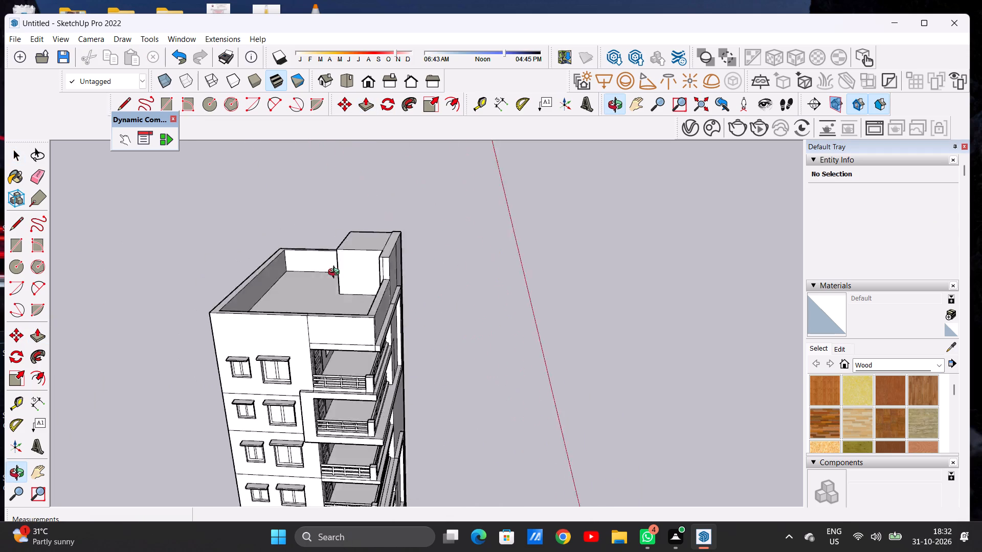
middle_click_drag(336, 273, 227, 229)
middle_click_drag(403, 269, 178, 239)
scroll(324, 291, "down", 6)
middle_click_drag(476, 293, 463, 293)
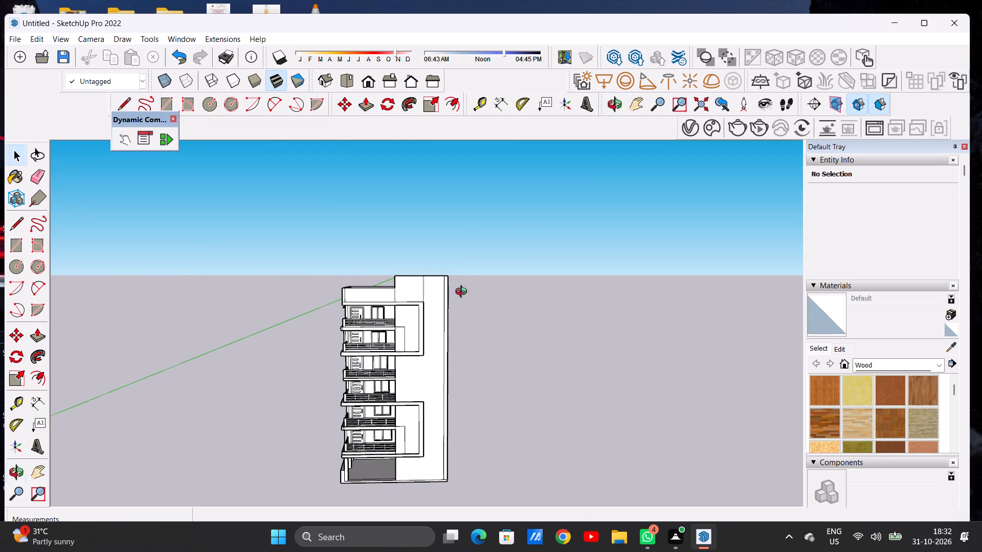
middle_click_drag(463, 293, 459, 291)
scroll(439, 272, "up", 2)
scroll(434, 271, "down", 1)
scroll(434, 271, "up", 4)
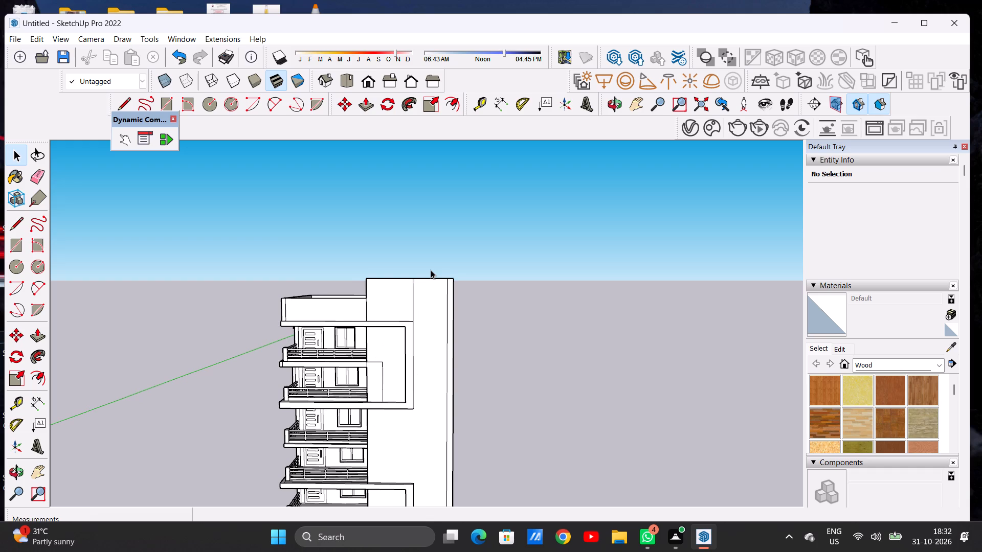
scroll(488, 273, "down", 5)
middle_click_drag(465, 271, 468, 355)
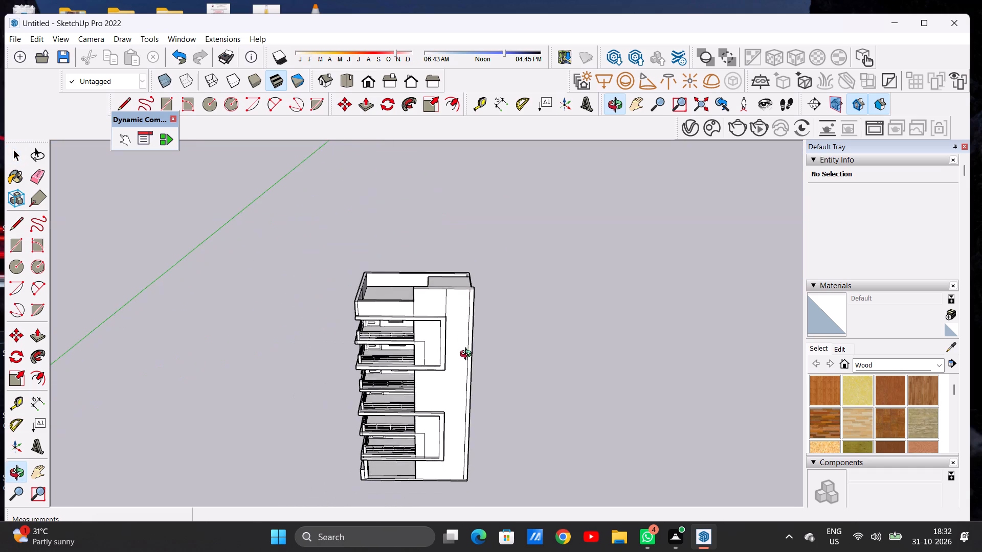
middle_click_drag(468, 355, 467, 353)
scroll(463, 282, "up", 16)
middle_click_drag(471, 289, 239, 335)
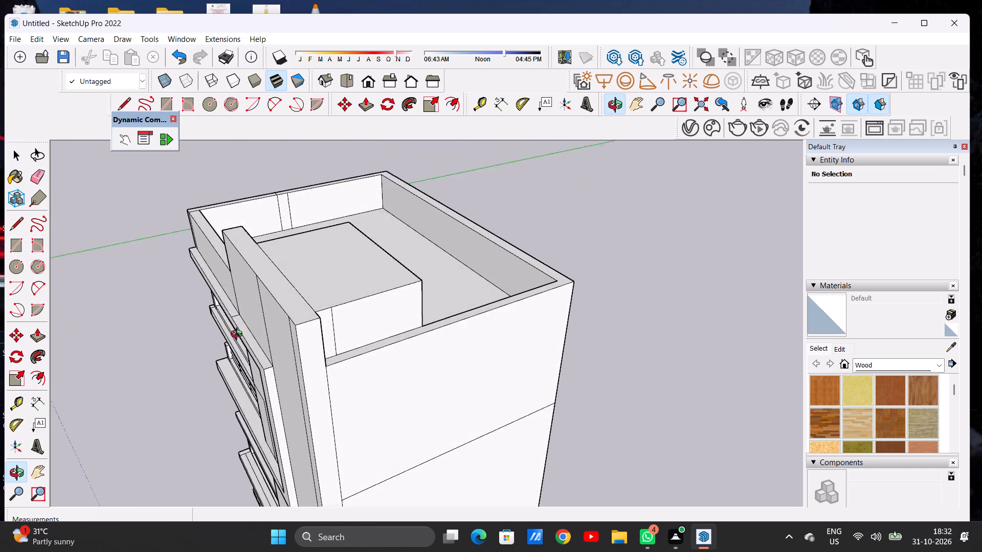
middle_click_drag(239, 335, 239, 340)
scroll(307, 302, "down", 4)
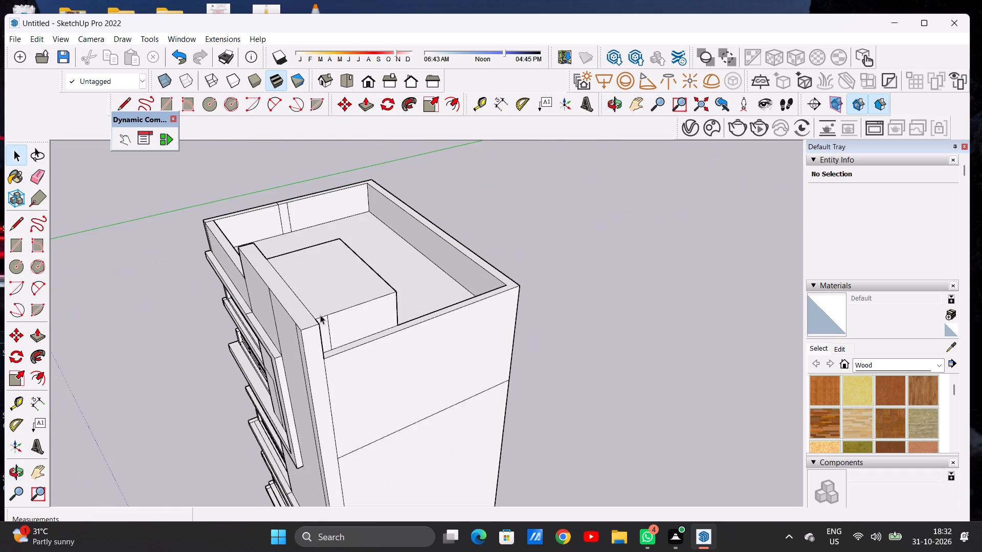
Erase the leftover vertical edge on the rooftop block's face above the plain side wall's parapet.
middle_click_drag(333, 321, 202, 311)
scroll(204, 270, "up", 11)
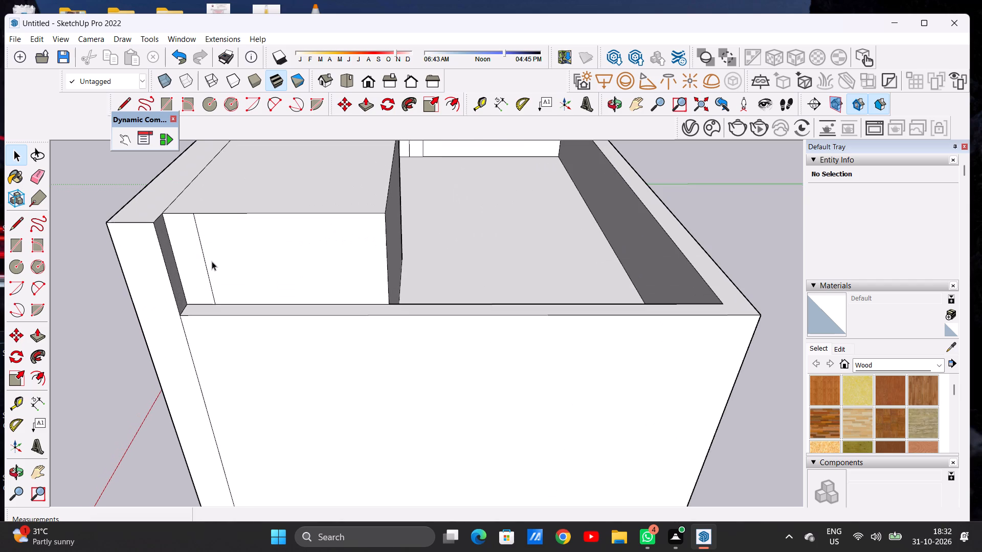
key("e")
left_click_drag(196, 224, 199, 235)
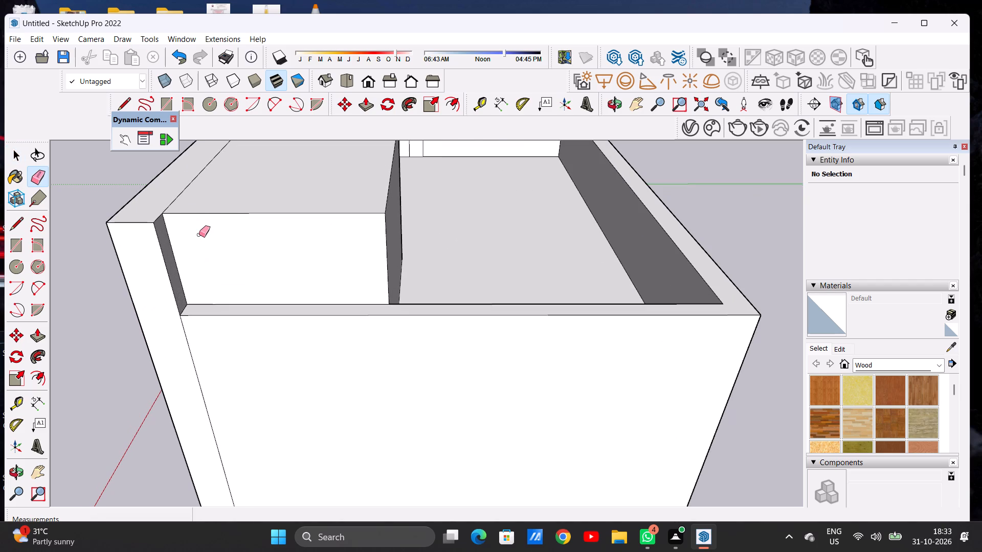
Extrude the rooftop block's side face outward about 1', flush with the outer face of the building's plain side wall.
key("p")
left_click(309, 240)
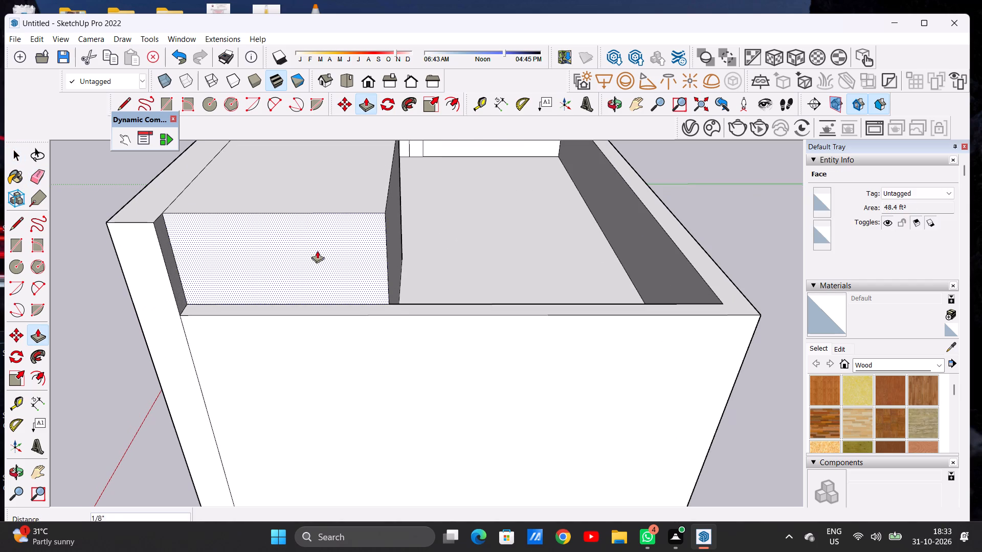
left_click(396, 313)
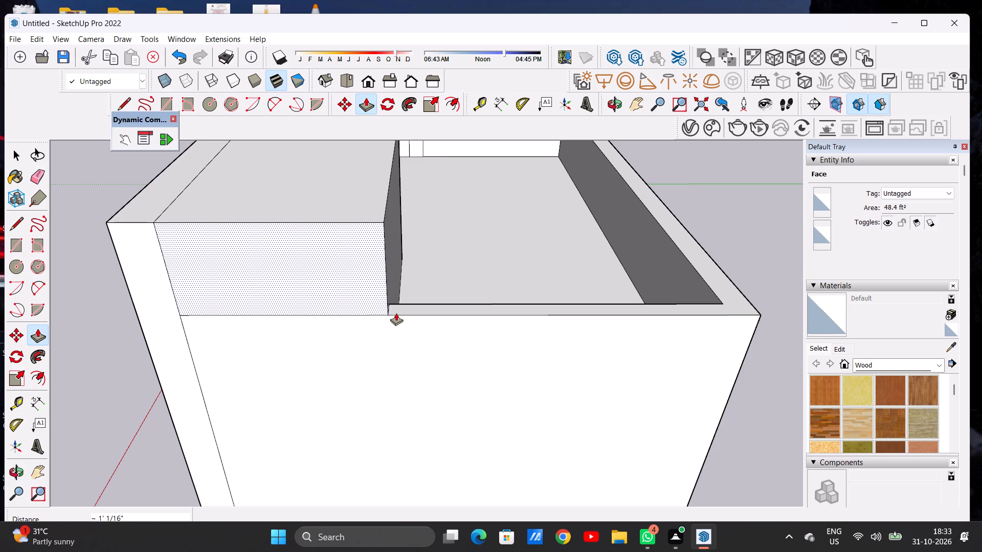
key("space")
Examine the whole building with its rooftop block from the side and front corner.
scroll(395, 317, "down", 10)
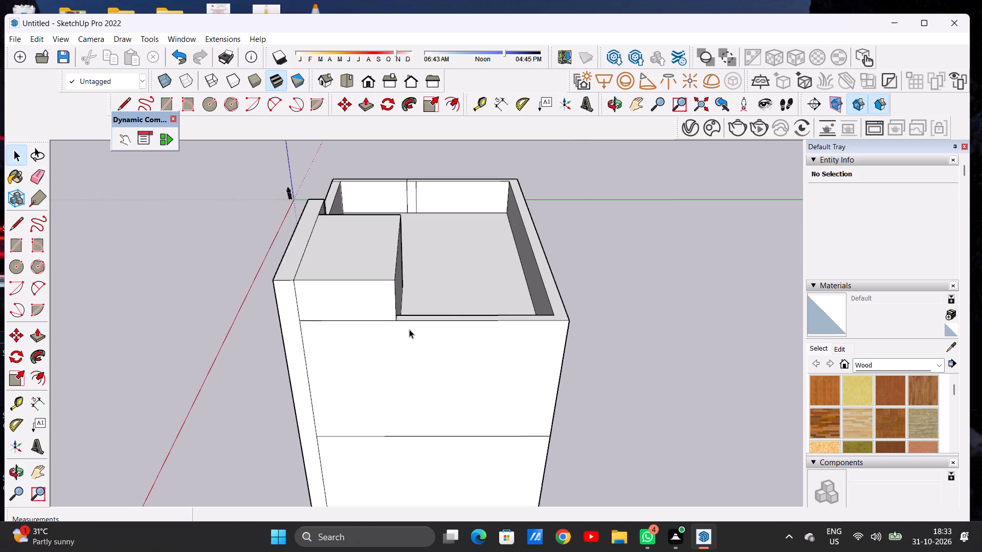
scroll(409, 329, "down", 11)
middle_click_drag(342, 343, 529, 314)
scroll(355, 337, "down", 7)
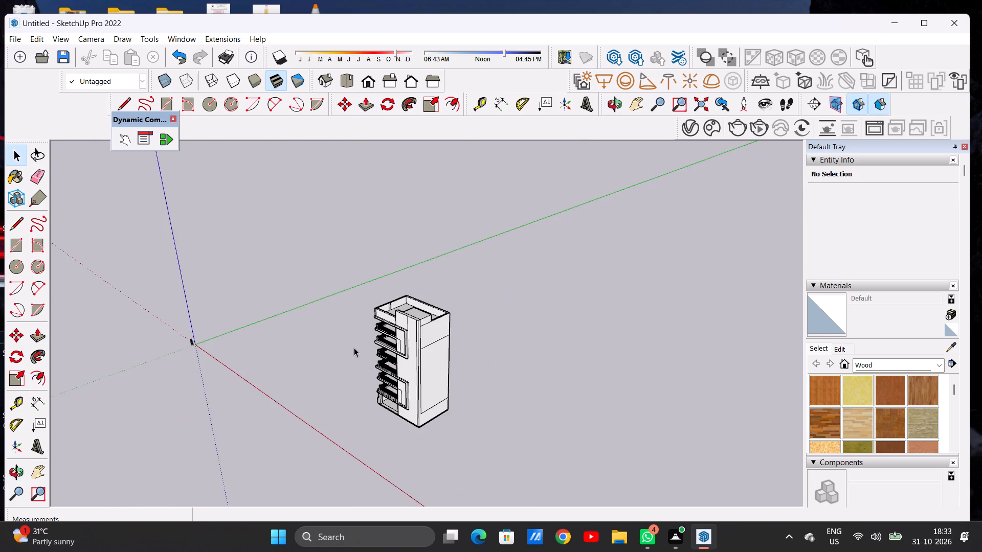
middle_click_drag(349, 354, 479, 328)
scroll(423, 316, "down", 4)
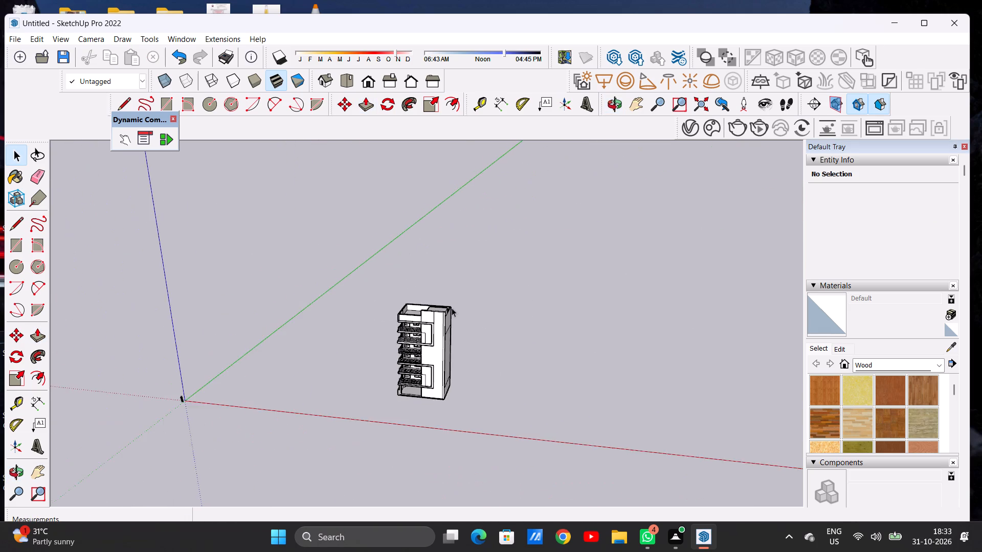
Raise the rooftop block's top face so that it stands slightly above the top of the front wall.
scroll(449, 307, "up", 5)
scroll(447, 306, "down", 1)
scroll(447, 306, "up", 17)
scroll(434, 324, "down", 1)
scroll(434, 324, "up", 7)
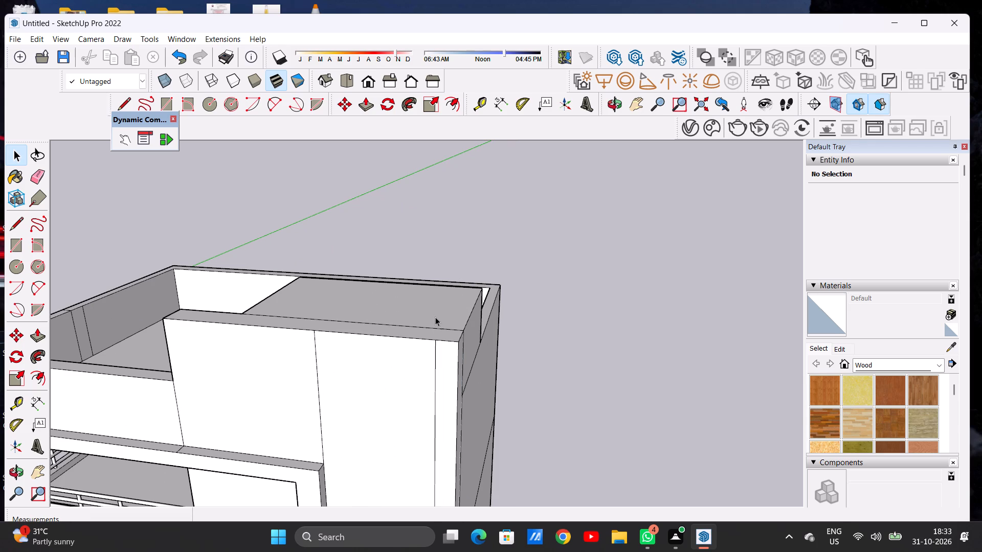
key("p")
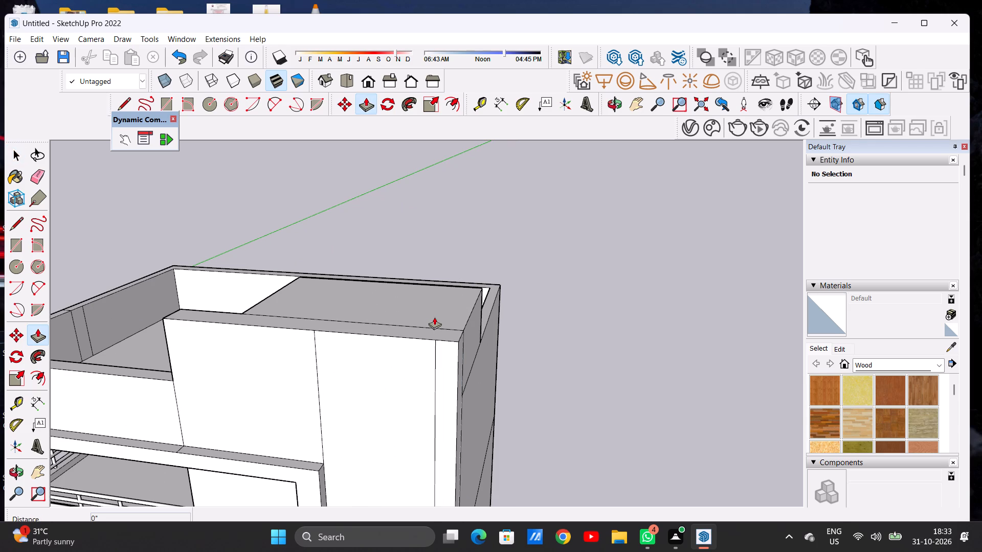
middle_click_drag(442, 305, 437, 320)
left_click(436, 320)
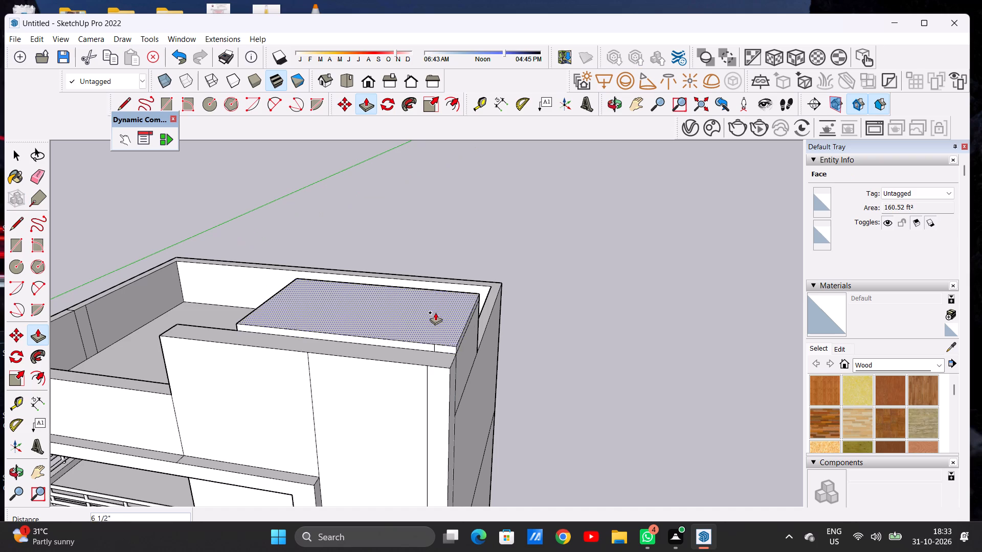
left_click(437, 308)
key("space")
Erase the leftover vertical edge on the rooftop block's front face, just above the top of the front wall.
middle_click_drag(431, 334, 453, 288)
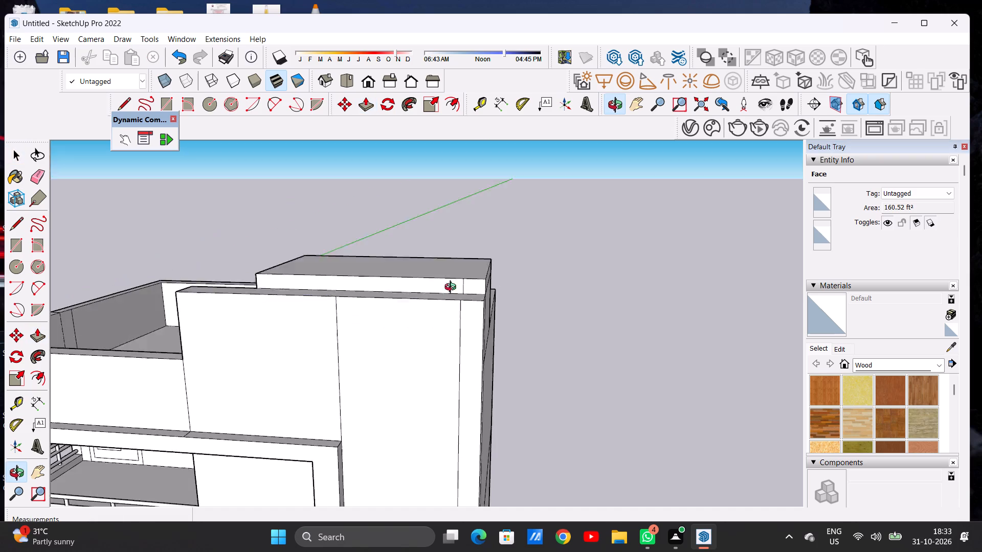
middle_click_drag(453, 288, 452, 281)
scroll(458, 283, "up", 2)
key("e")
left_click_drag(459, 273, 462, 265)
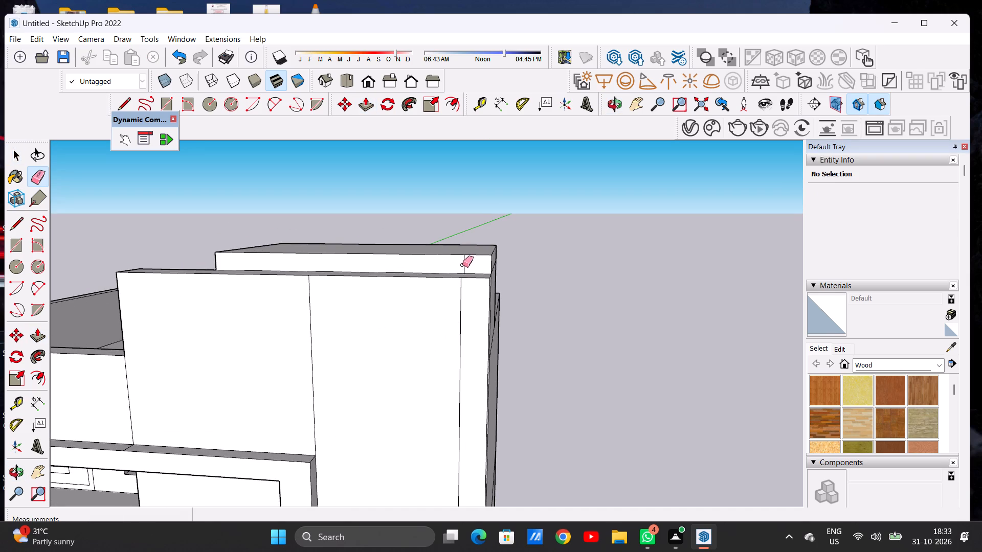
left_click_drag(462, 265, 464, 264)
key("ctrl+z")
scroll(463, 264, "up", 12)
left_click_drag(467, 257, 473, 265)
key("space")
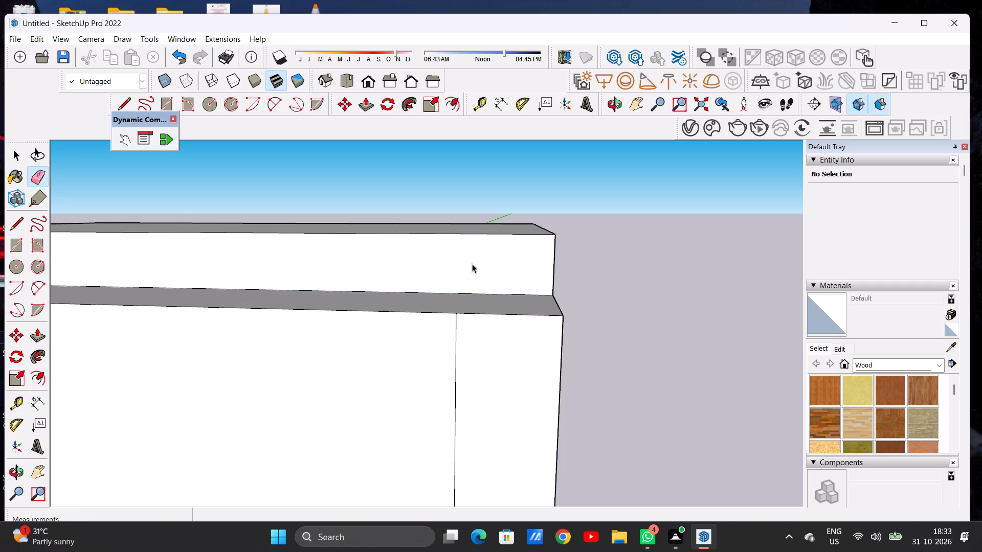
Lower the rooftop block's top face by about 4", leaving a thin strip above the front wall.
scroll(472, 264, "down", 11)
middle_click_drag(493, 251, 467, 297)
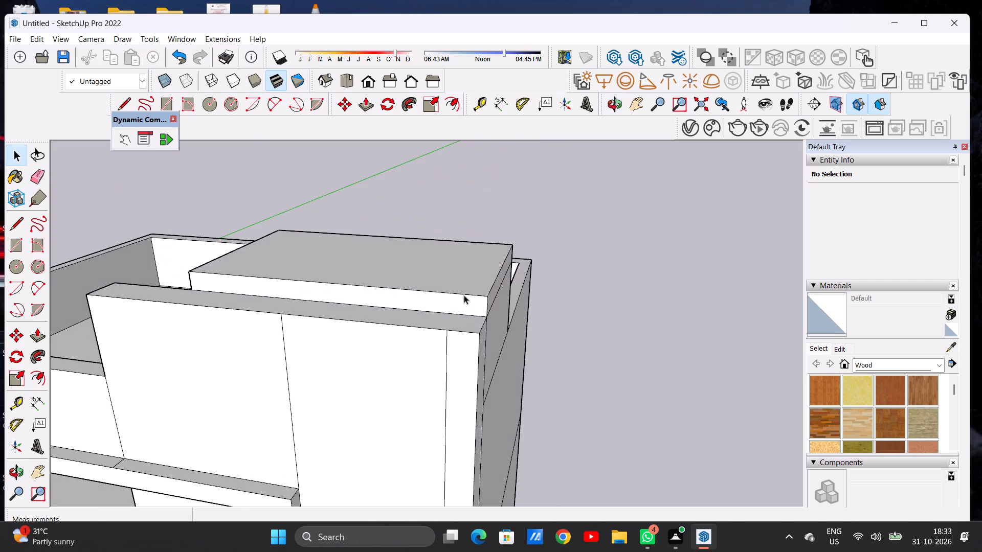
key("p")
scroll(468, 271, "up", 5)
left_click(469, 271)
left_click(468, 281)
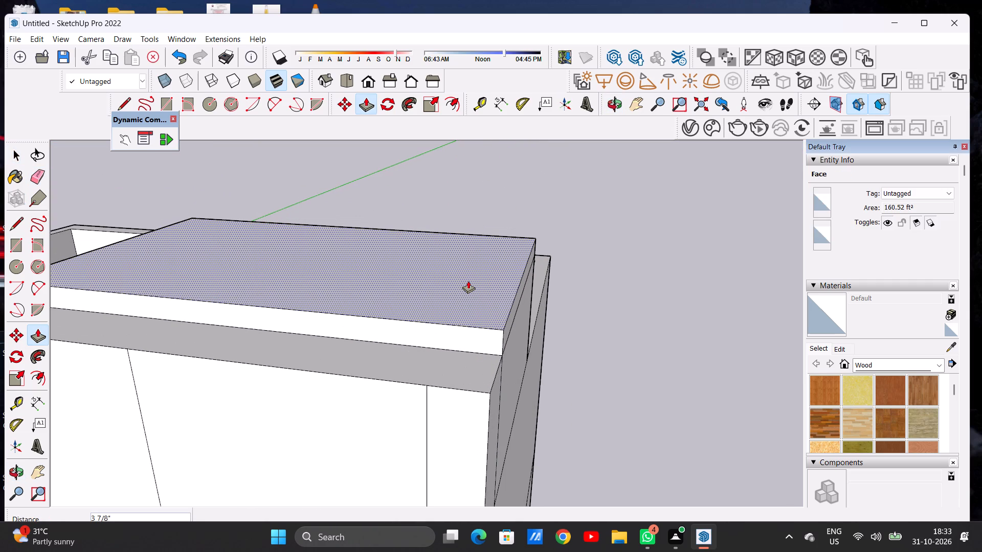
key("space")
scroll(497, 264, "down", 14)
Extrude the thin front strip at the top of the rooftop block outward about 3' 10" as a slab overhanging the front wall.
middle_click_drag(474, 292, 443, 283)
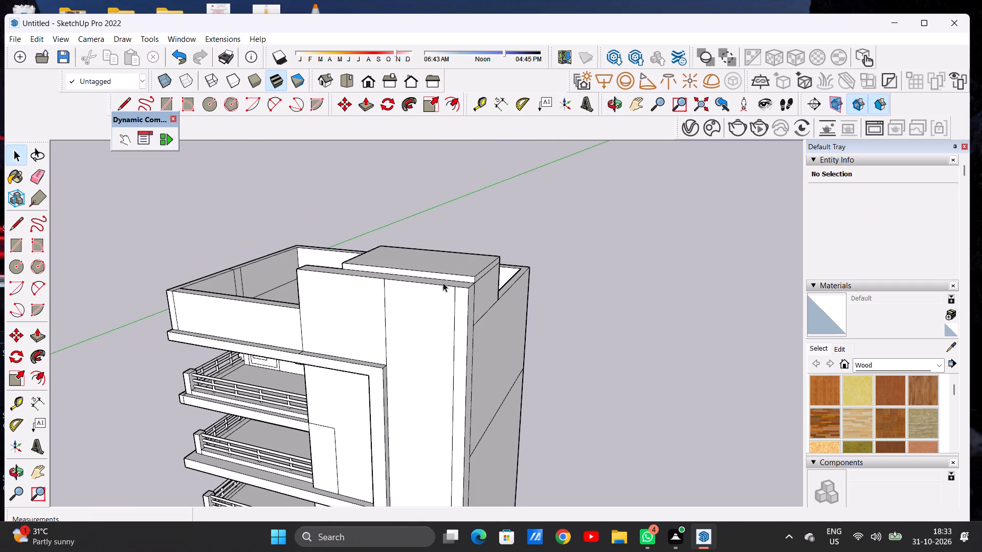
key("p")
scroll(465, 277, "up", 10)
left_click(466, 277)
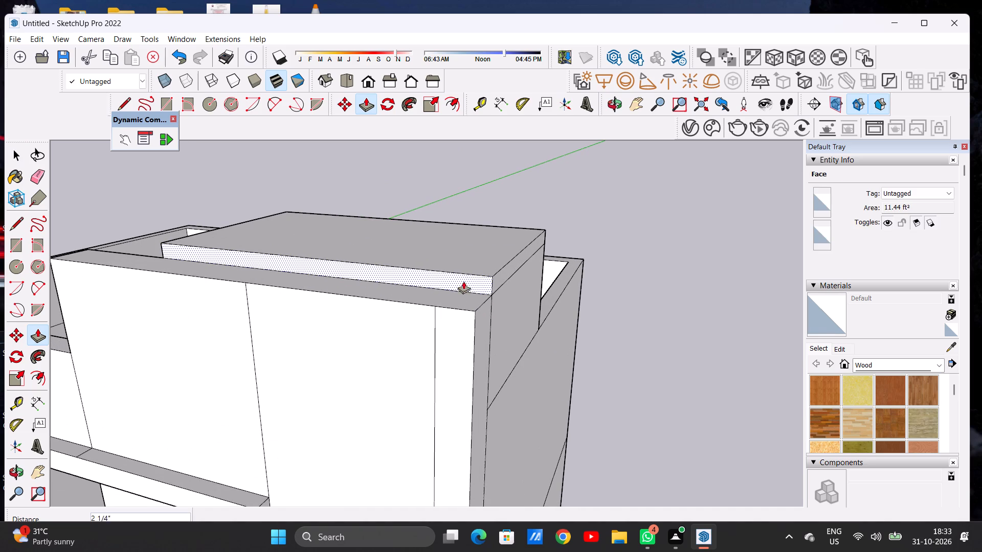
left_click(447, 327)
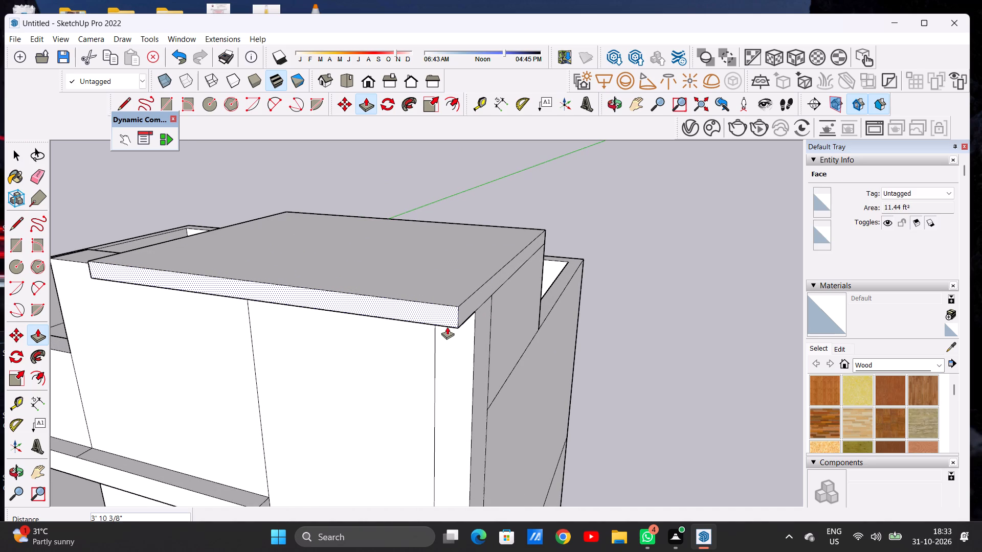
Extrude the overhanging roof slab's edge on the plain side wall's side outward about 8".
scroll(467, 305, "up", 3)
left_click(467, 305)
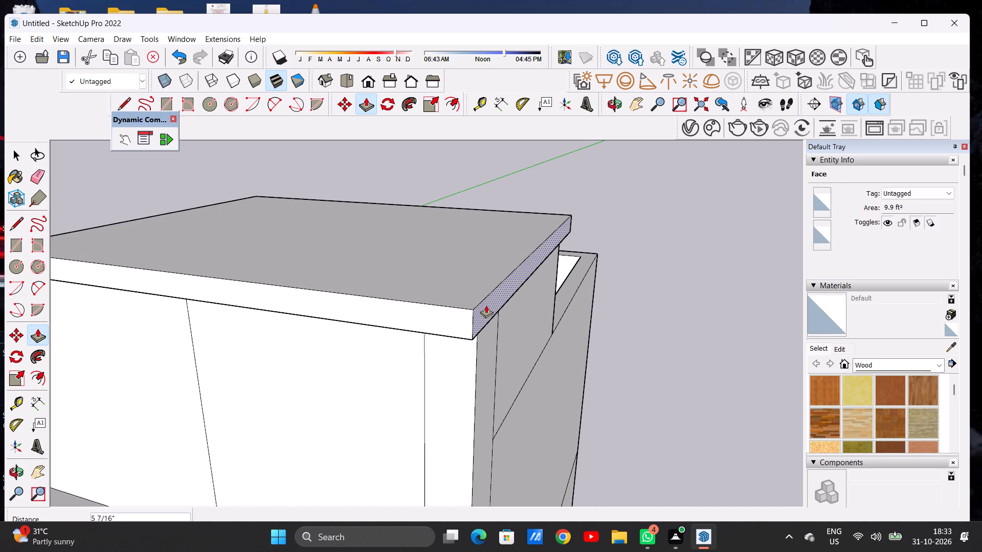
left_click(494, 304)
Extrude the roof slab's opposite edge, on the open terrace side, outward about 1' 5" beyond the rooftop block.
scroll(505, 305, "down", 20)
middle_click_drag(419, 296, 594, 284)
middle_click_drag(494, 280, 605, 294)
middle_click_drag(436, 266, 624, 235)
scroll(454, 240, "up", 6)
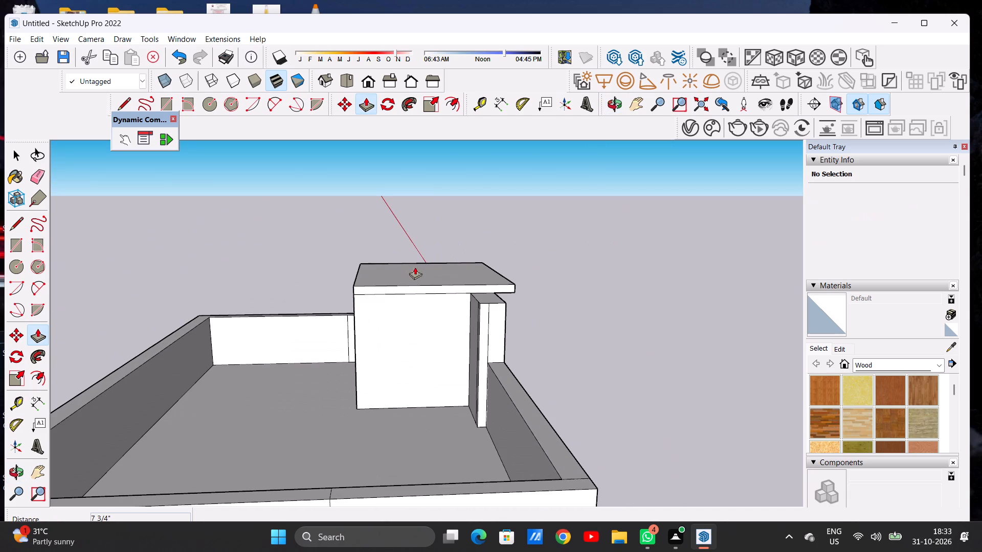
middle_click_drag(398, 277, 214, 283)
scroll(432, 304, "up", 3)
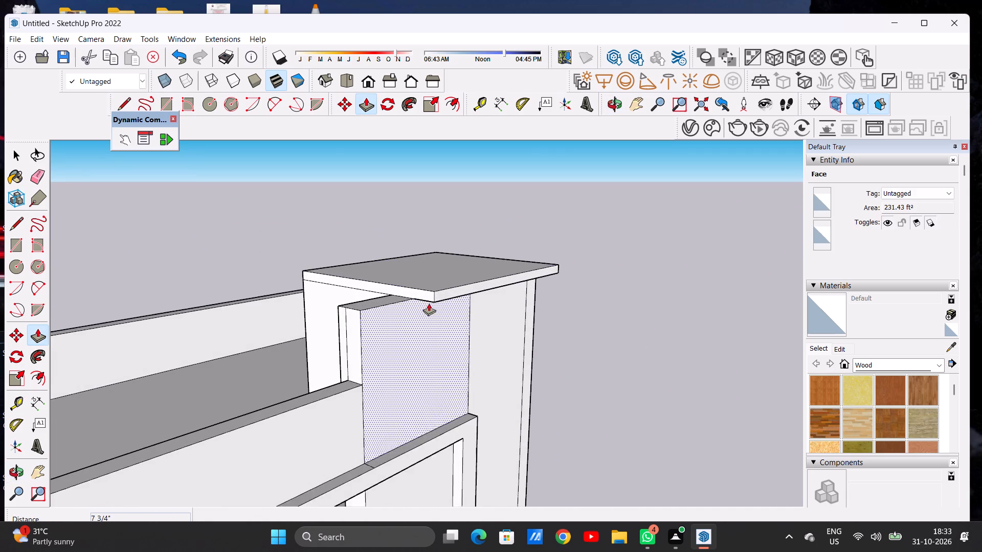
scroll(429, 303, "up", 7)
left_click(421, 291)
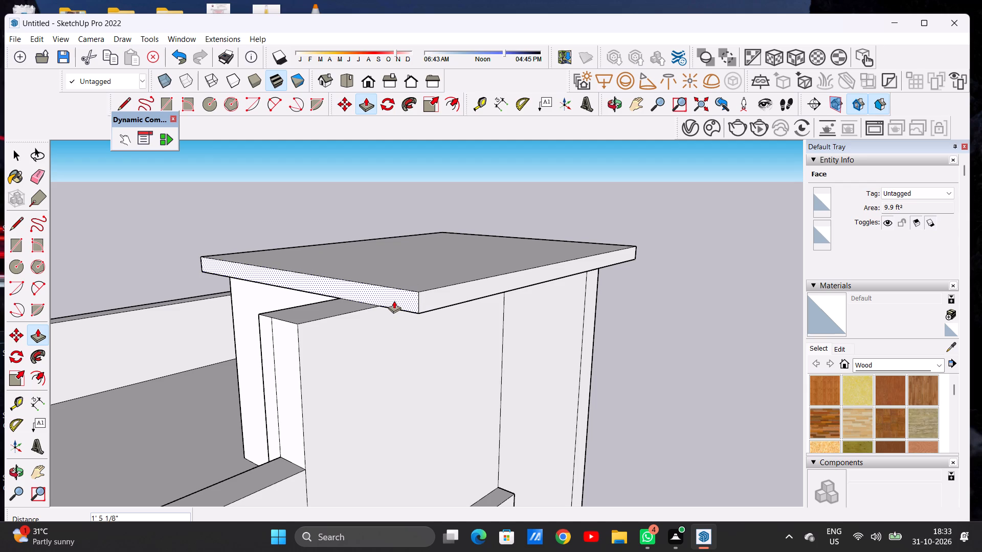
left_click(394, 300)
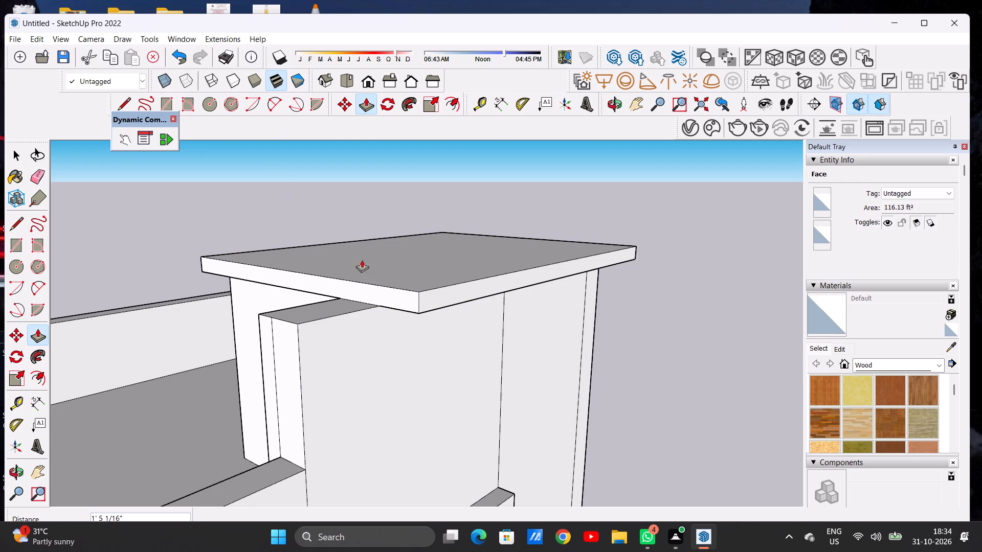
scroll(381, 249, "down", 14)
left_click(530, 240)
key("space")
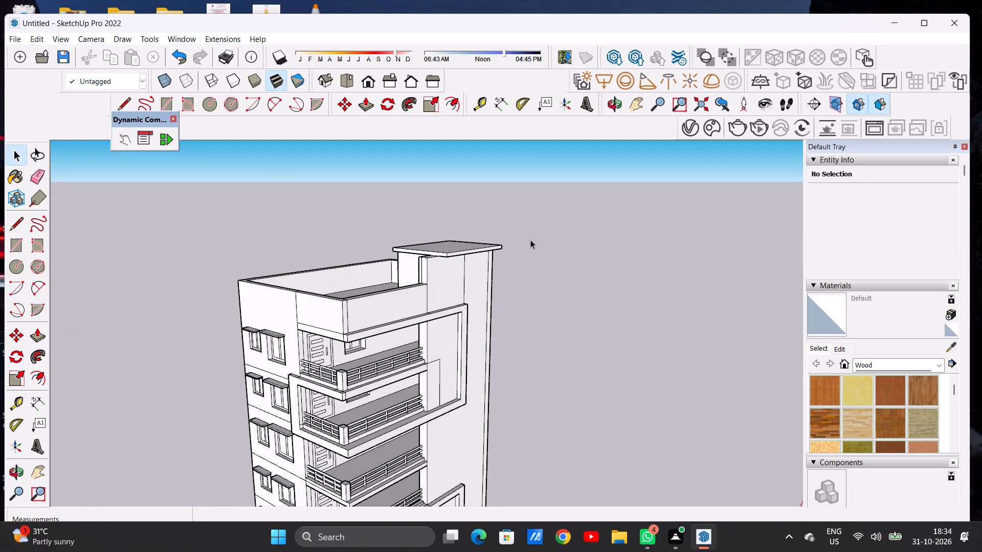
Extend the roof slab's terrace-side edge about 3' 6" and another 1' 5", so it overhangs the end of the front wall.
scroll(425, 257, "down", 7)
middle_click_drag(466, 258, 328, 234)
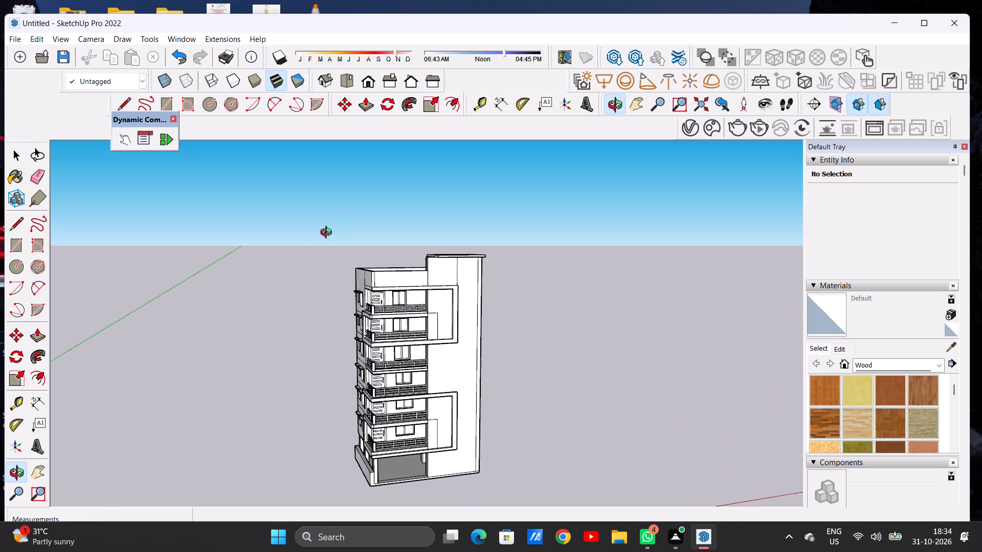
middle_click_drag(328, 234, 303, 236)
middle_click_drag(407, 251, 368, 257)
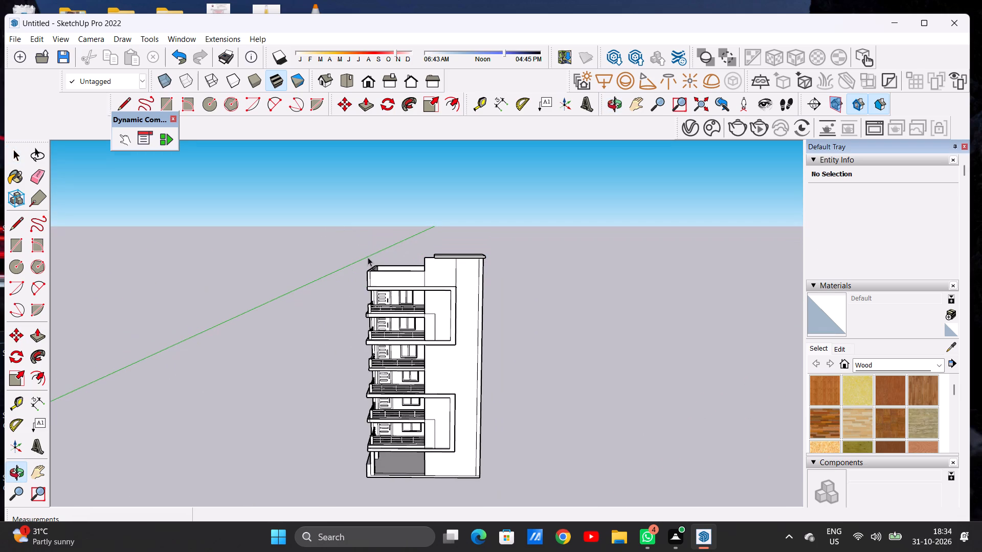
scroll(419, 255, "up", 10)
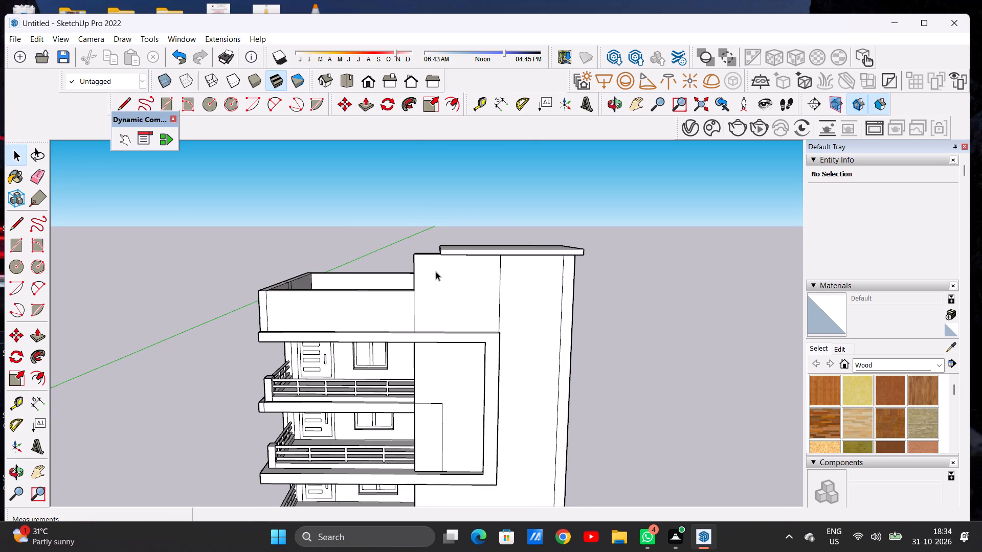
scroll(436, 265, "down", 3)
middle_click_drag(419, 263, 569, 287)
scroll(485, 268, "up", 5)
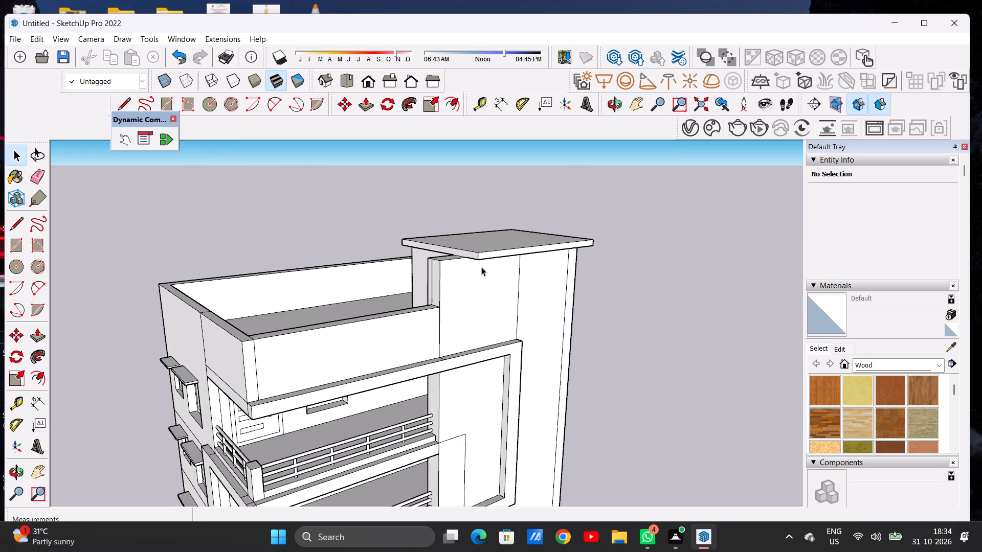
middle_click_drag(481, 265, 477, 284)
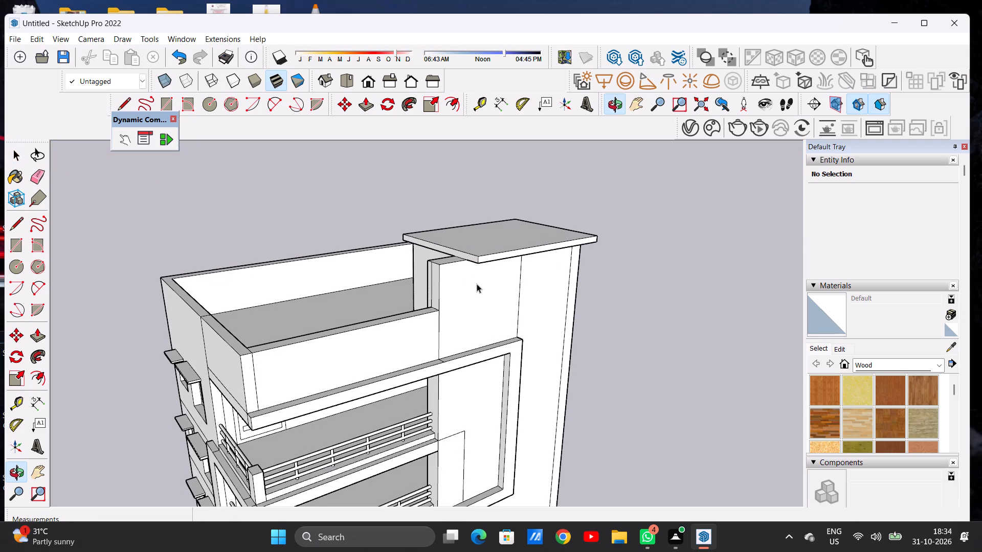
scroll(475, 262, "up", 4)
key("p")
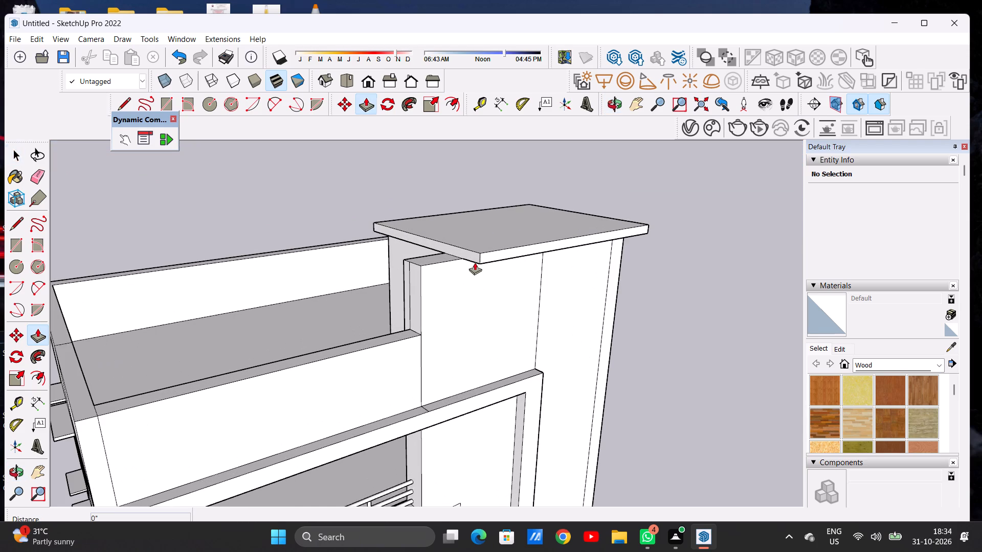
scroll(473, 237, "up", 4)
left_click(479, 267)
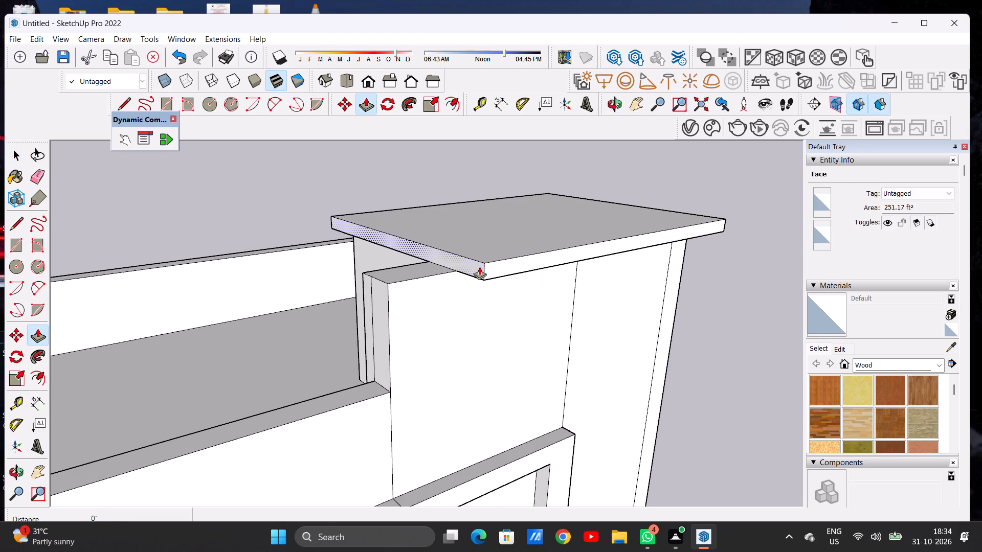
left_click(381, 291)
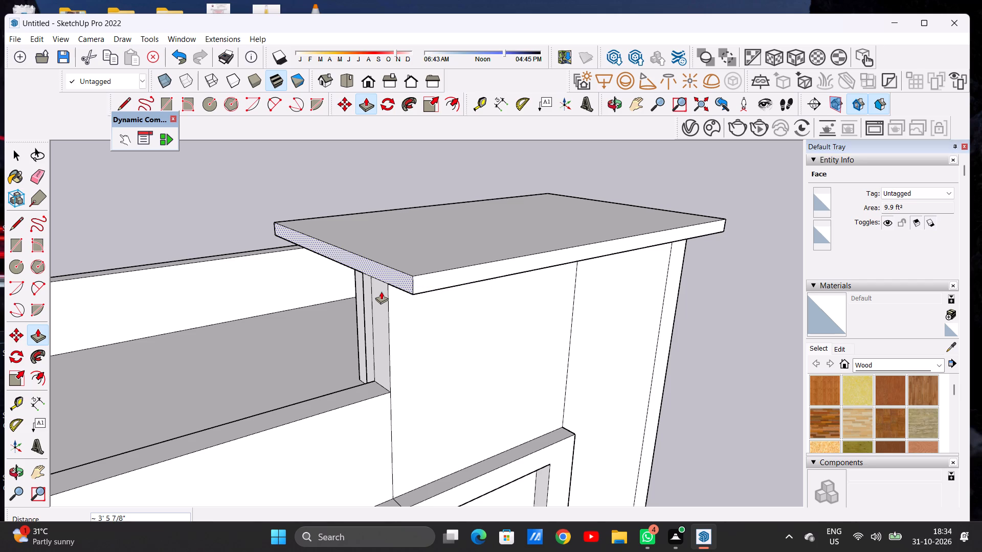
left_click(406, 275)
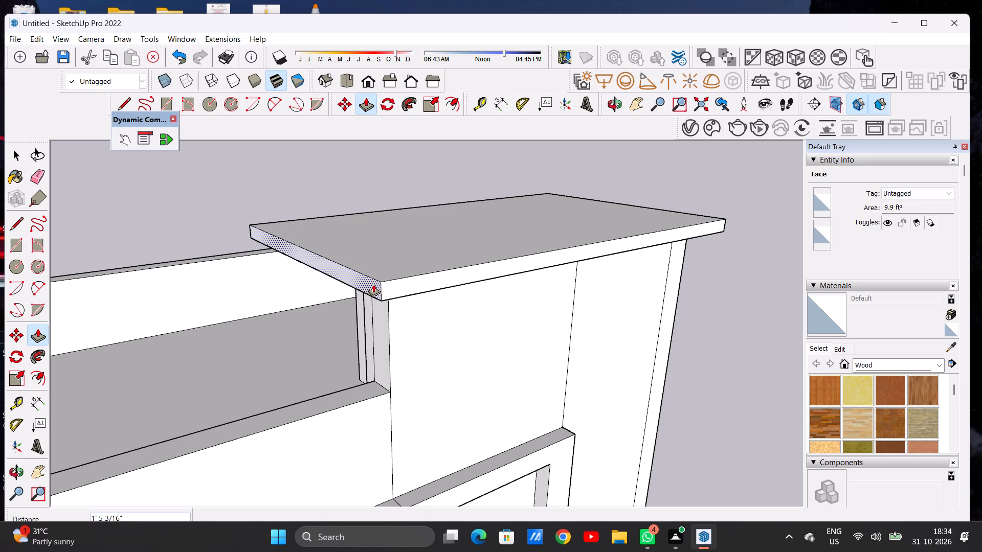
left_click(373, 284)
key("space")
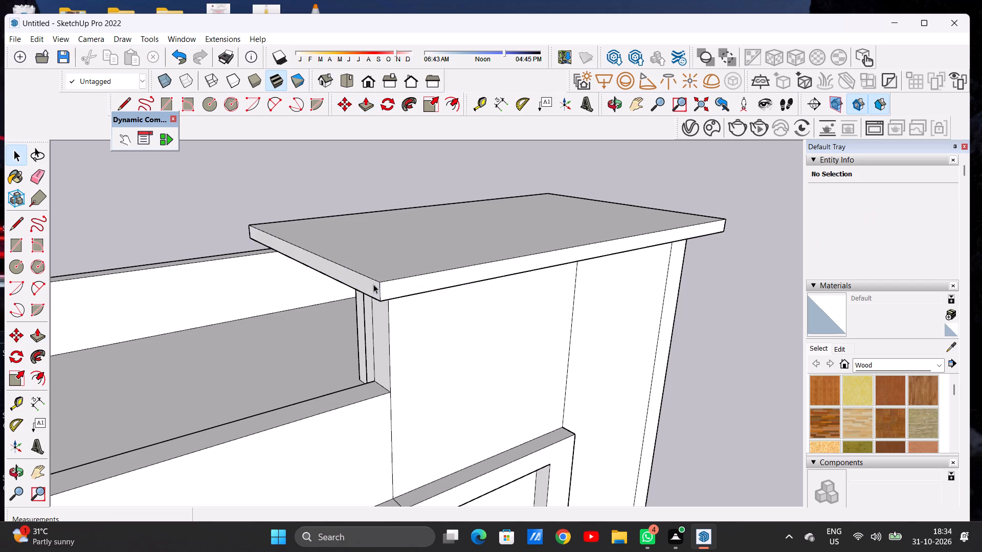
Examine the front facade with its roof slab, both as a whole and close up at the upper floors.
scroll(396, 285, "down", 15)
middle_click_drag(440, 277, 326, 194)
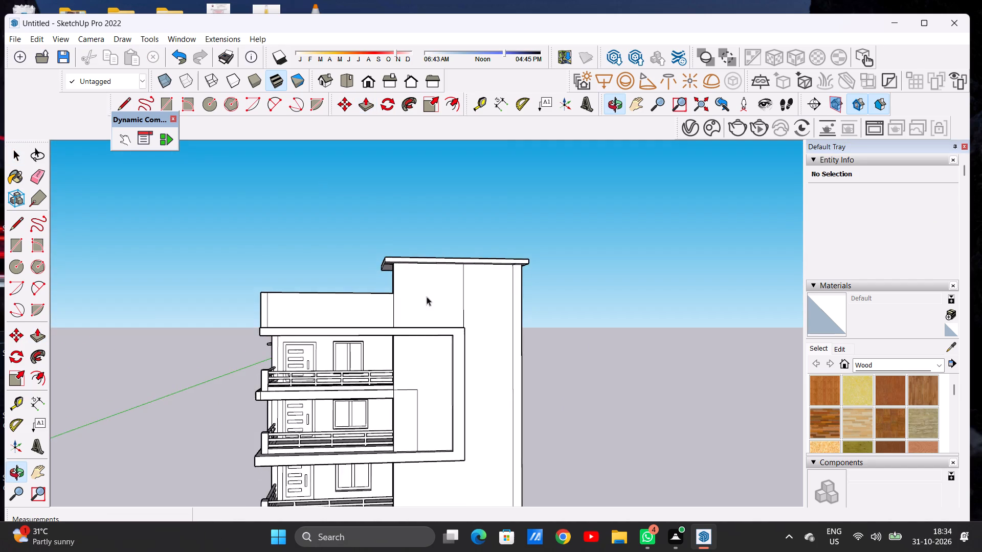
scroll(492, 325, "down", 6)
middle_click_drag(486, 349, 444, 344)
scroll(458, 310, "down", 9)
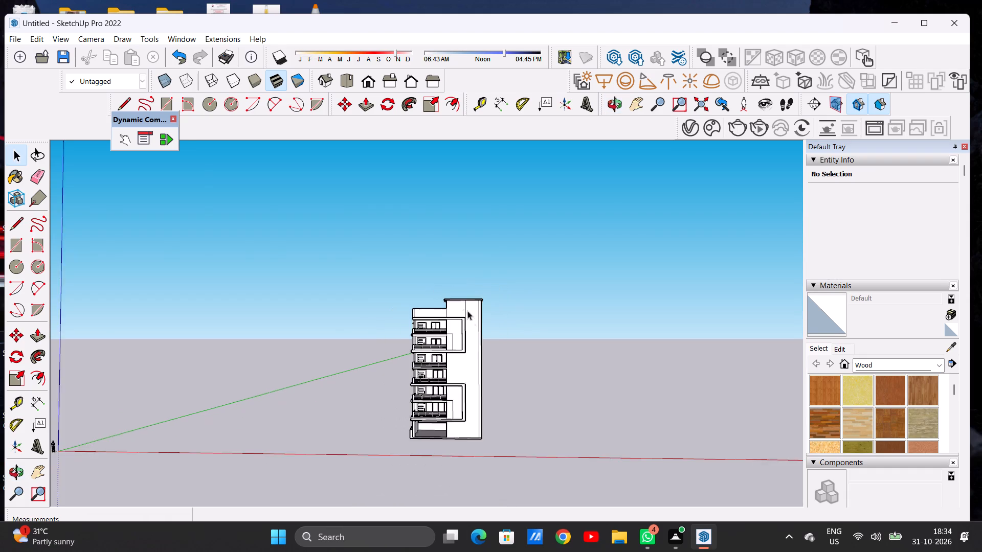
scroll(467, 311, "down", 5)
scroll(469, 368, "up", 4)
scroll(463, 352, "down", 2)
scroll(463, 352, "up", 11)
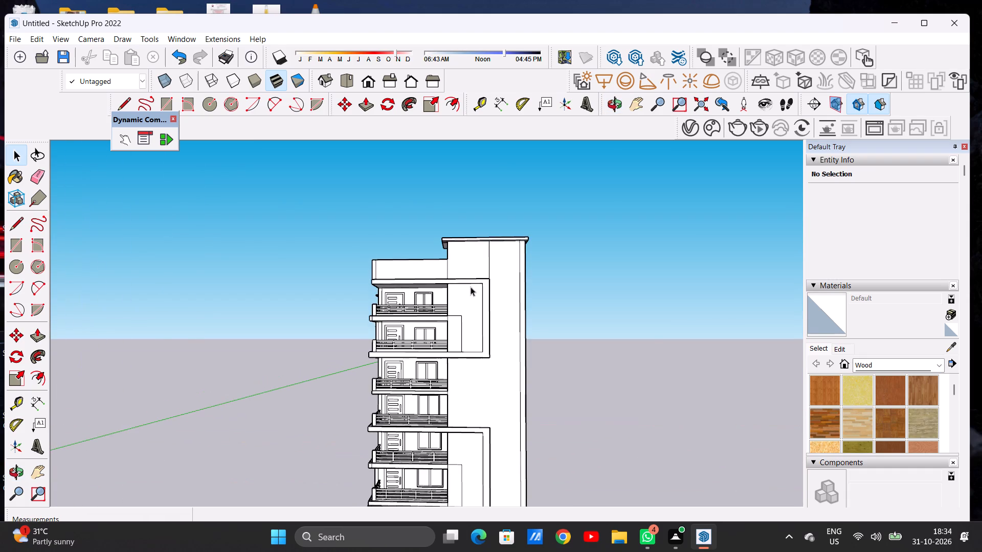
middle_click_drag(471, 303, 480, 322)
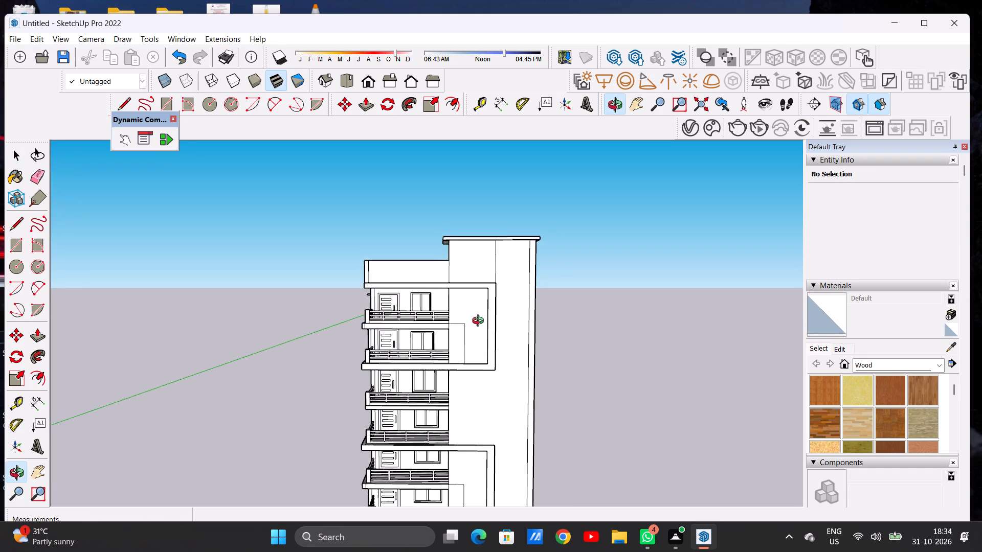
middle_click_drag(480, 322, 485, 324)
scroll(507, 241, "up", 2)
scroll(507, 241, "down", 1)
scroll(507, 241, "up", 5)
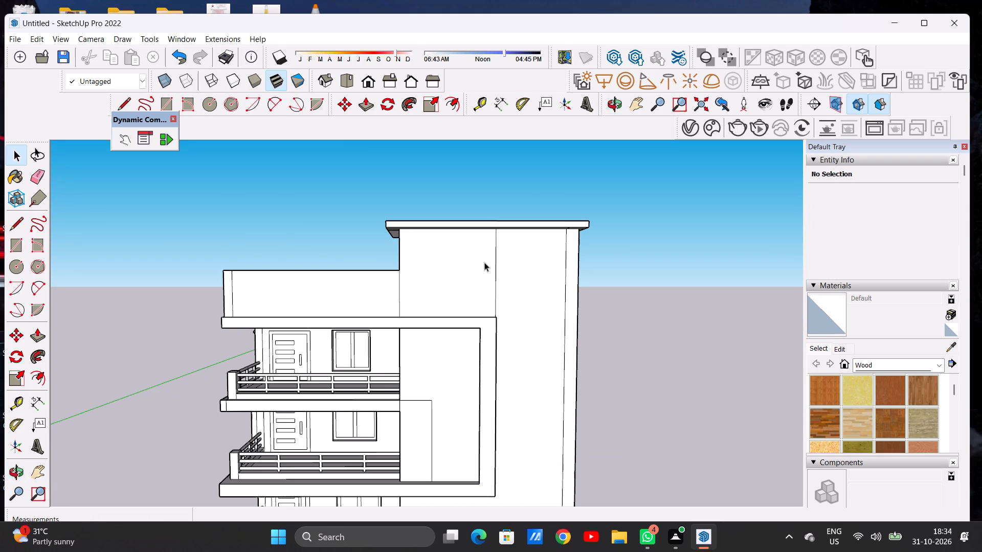
Move the long vertical edge near the front wall's outer corner about 1' 5" inward, toward the balconies.
scroll(484, 262, "up", 1)
scroll(512, 251, "down", 18)
scroll(538, 400, "up", 9)
scroll(543, 400, "down", 1)
scroll(543, 400, "up", 16)
scroll(554, 397, "down", 1)
scroll(554, 397, "up", 4)
left_click(555, 401)
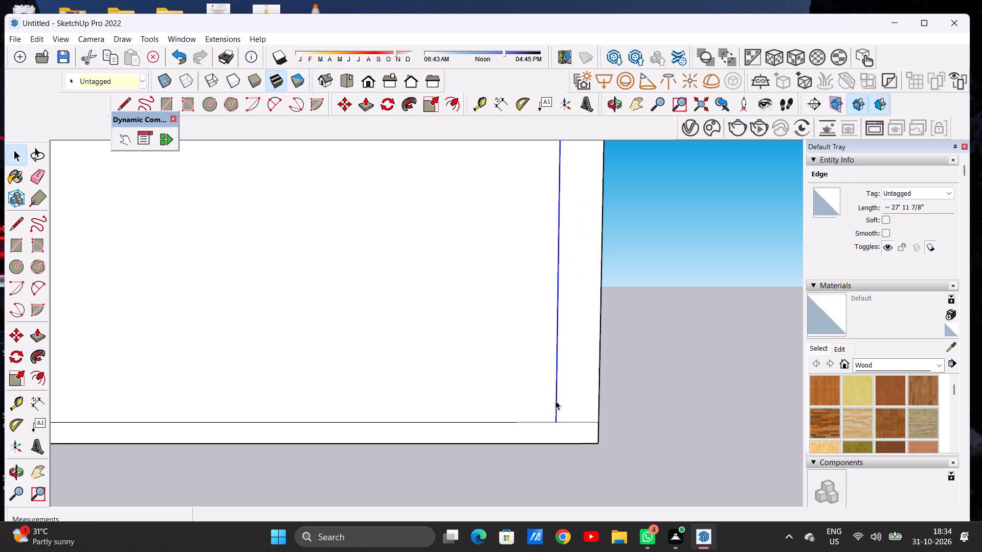
key("l")
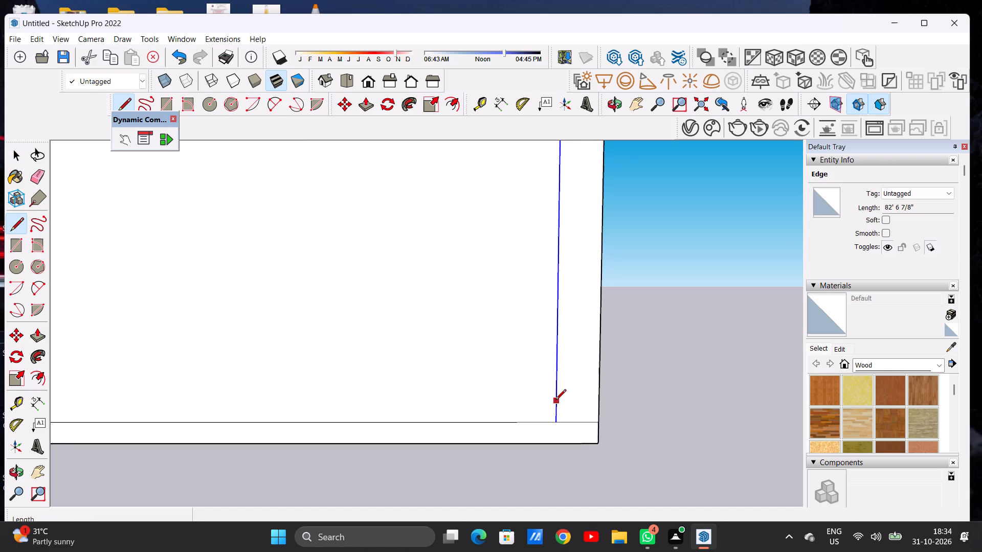
key("space")
type("M")
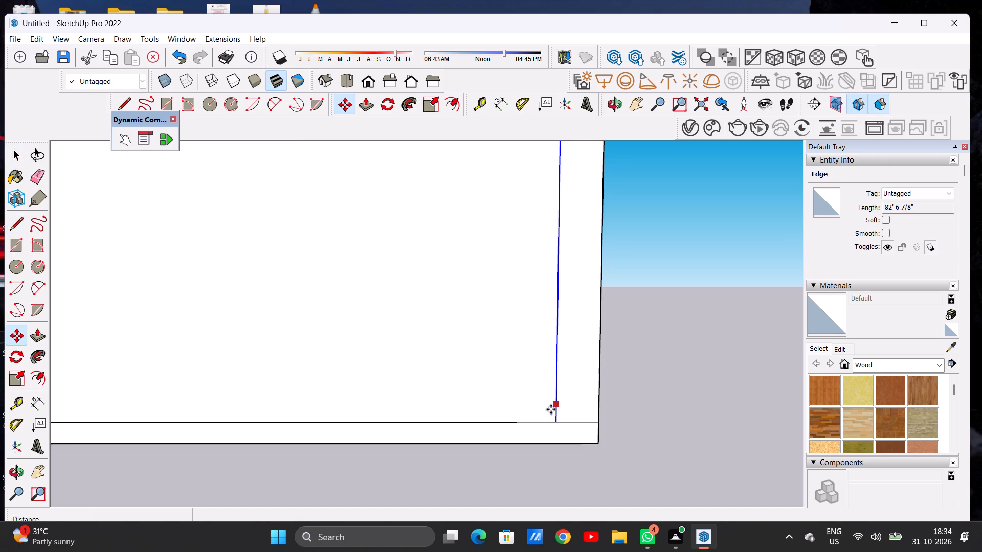
left_click(556, 423)
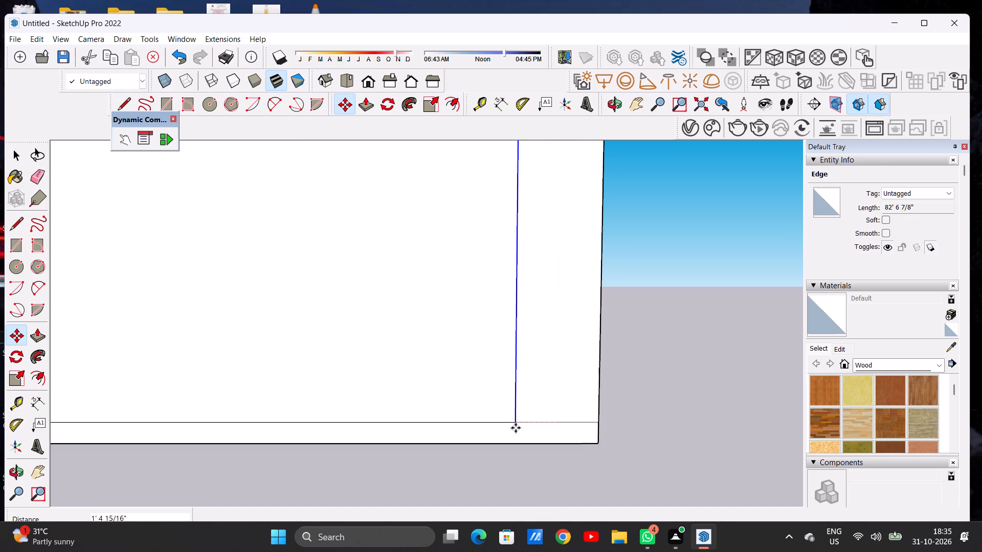
left_click(516, 428)
key("space")
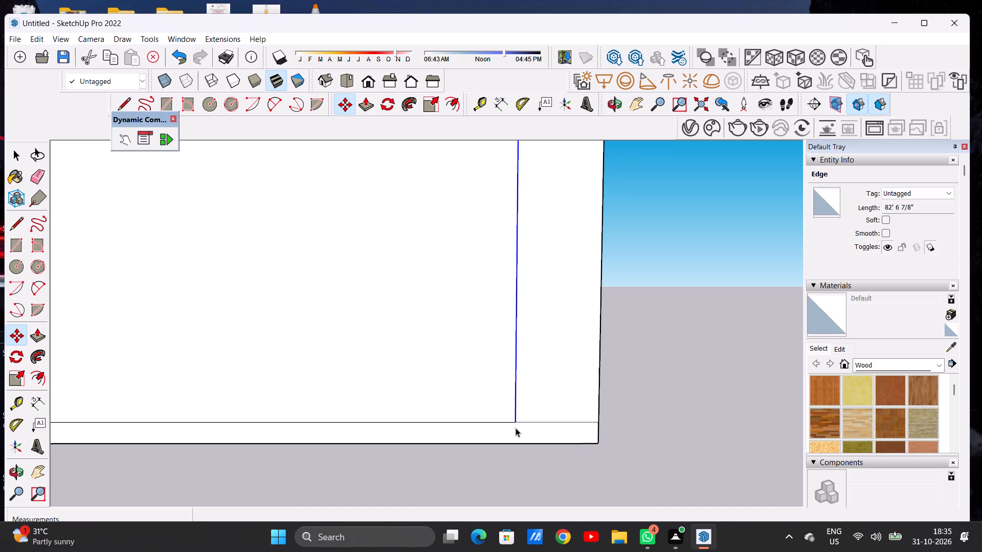
scroll(541, 388, "down", 5)
scroll(544, 389, "up", 1)
scroll(544, 389, "down", 10)
left_click(638, 365)
scroll(554, 370, "down", 2)
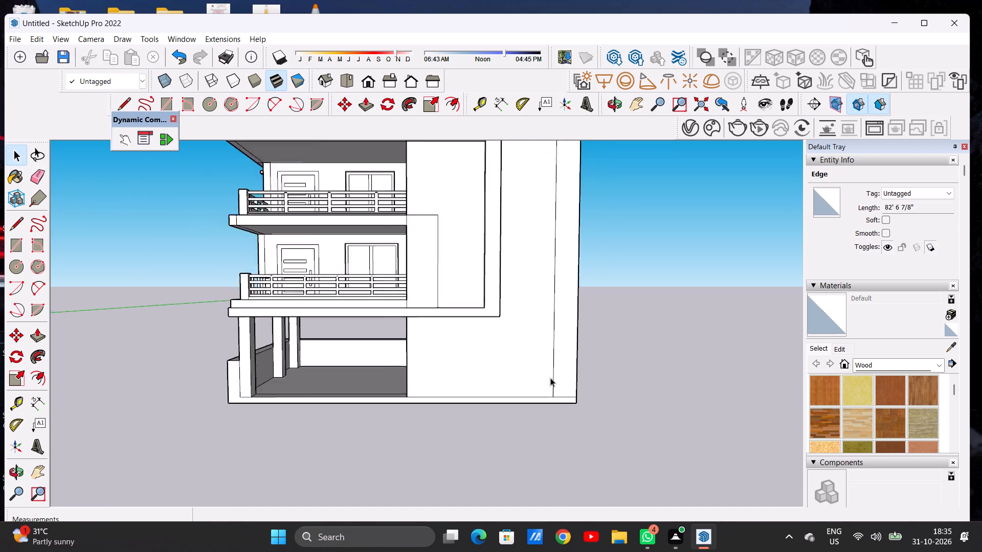
Draw a horizontal line on the front wall from the upper frame's top outer corner across to the moved vertical edge.
scroll(550, 378, "down", 13)
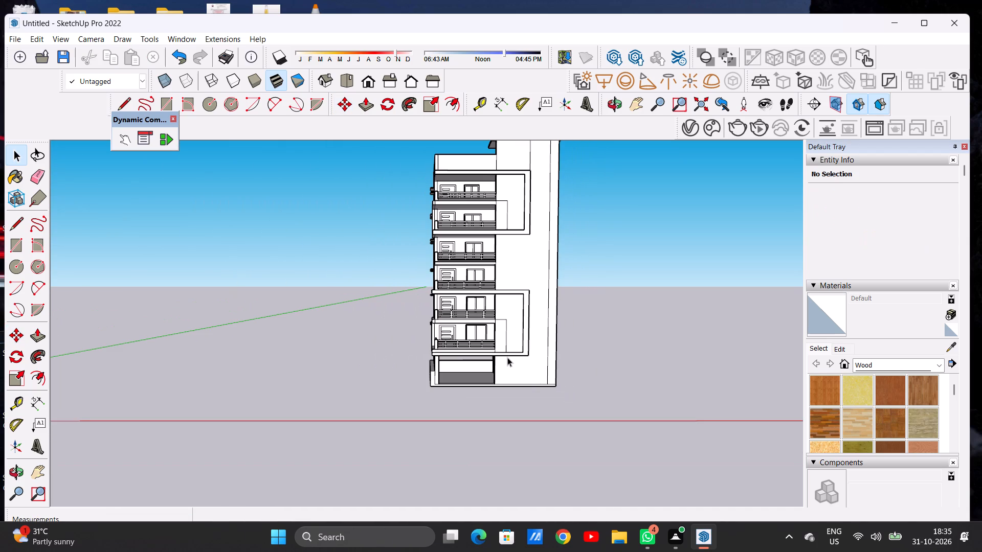
scroll(543, 176, "up", 5)
scroll(543, 176, "down", 1)
scroll(543, 178, "up", 3)
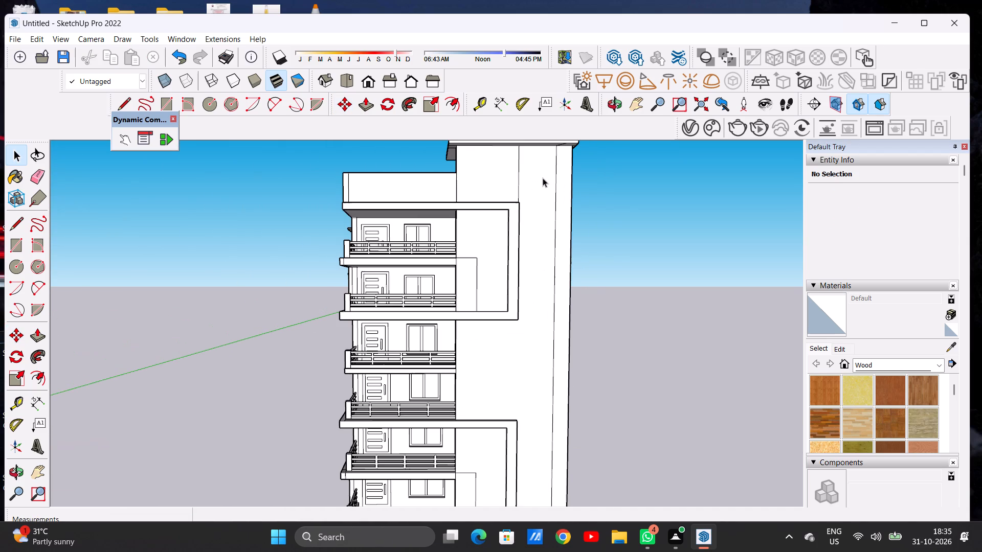
scroll(550, 200, "up", 4)
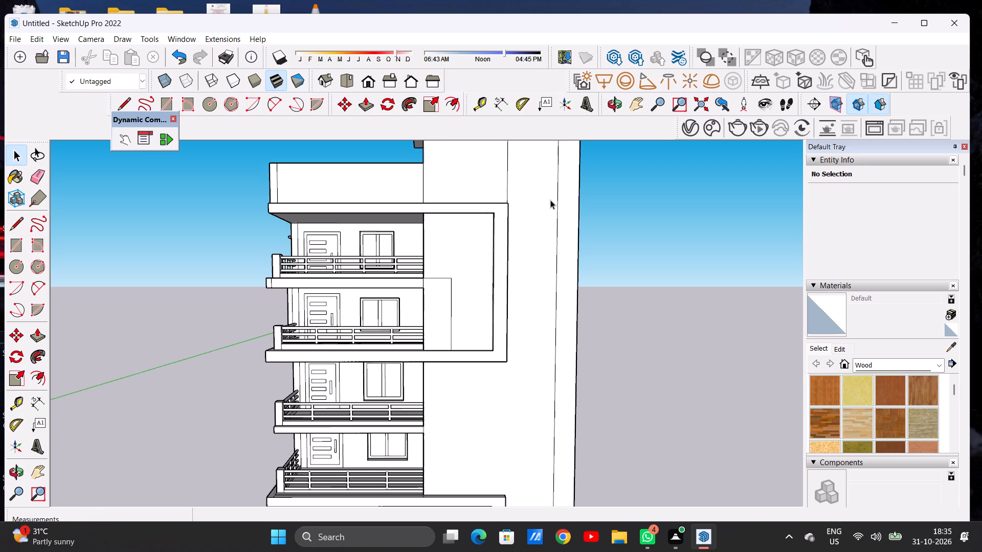
key("l")
scroll(514, 217, "up", 4)
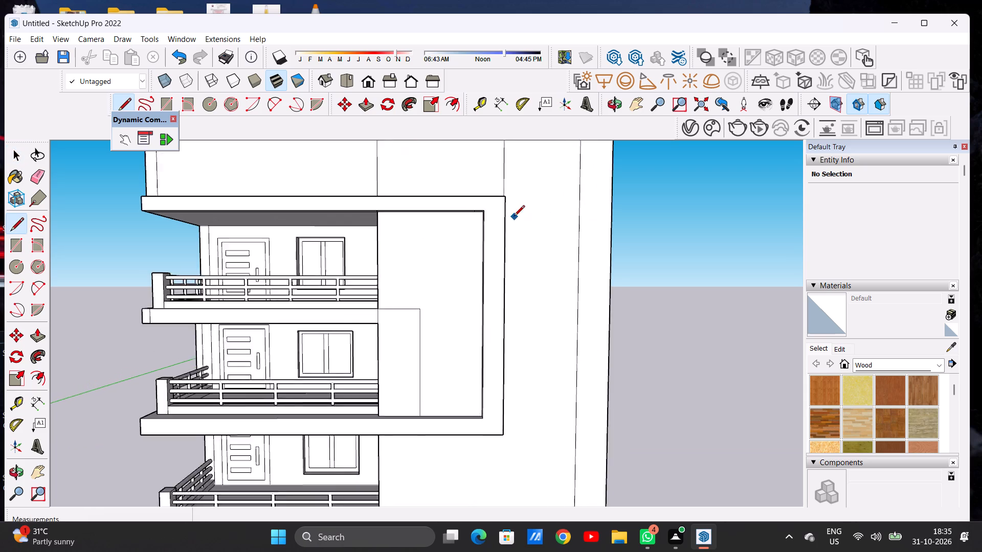
scroll(514, 217, "up", 1)
middle_click_drag(495, 208, 375, 242)
scroll(428, 221, "up", 3)
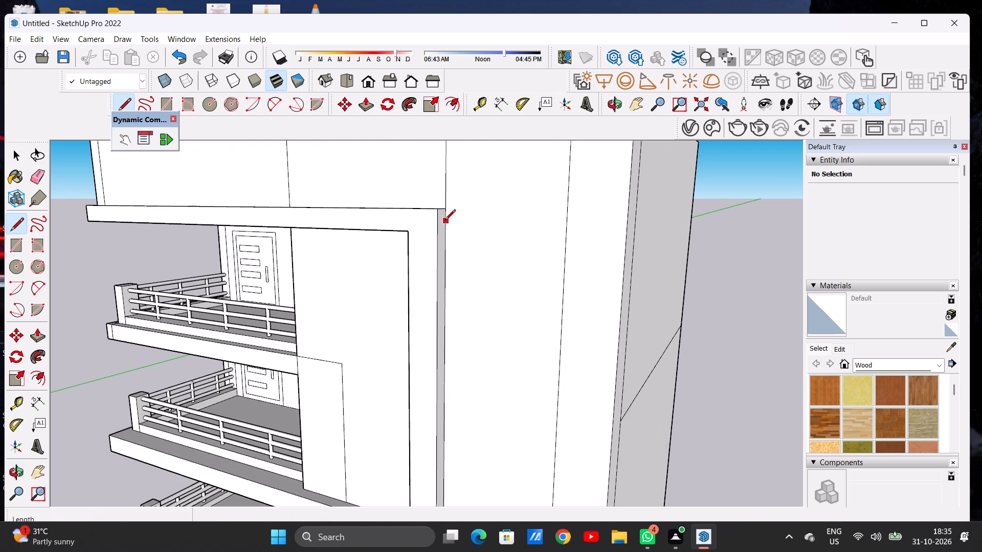
left_click(447, 210)
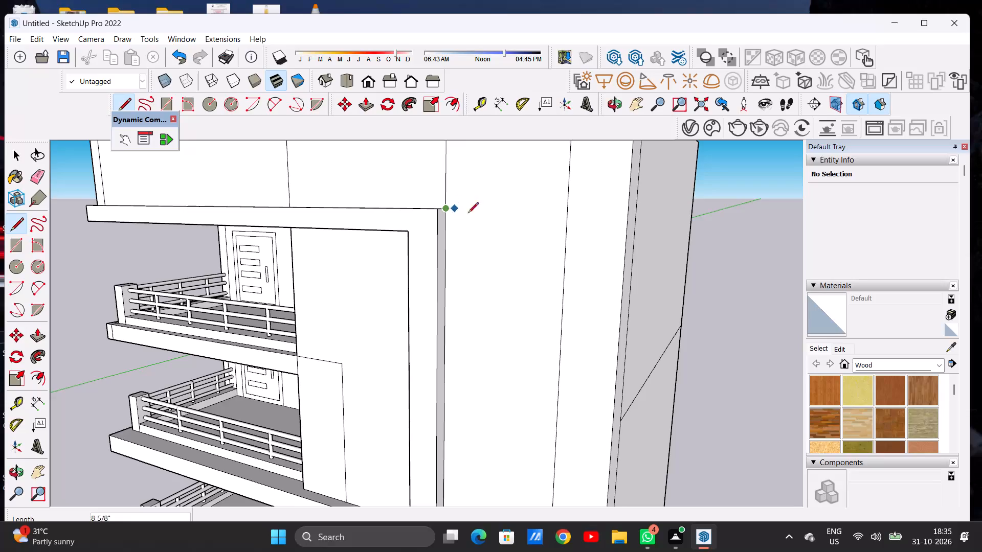
left_click(564, 212)
Draw a horizontal line about 2' 11" long just below the roof slab, from the vertical edge to the front wall's outer corner.
scroll(528, 253, "down", 6)
scroll(525, 256, "up", 1)
scroll(522, 256, "down", 6)
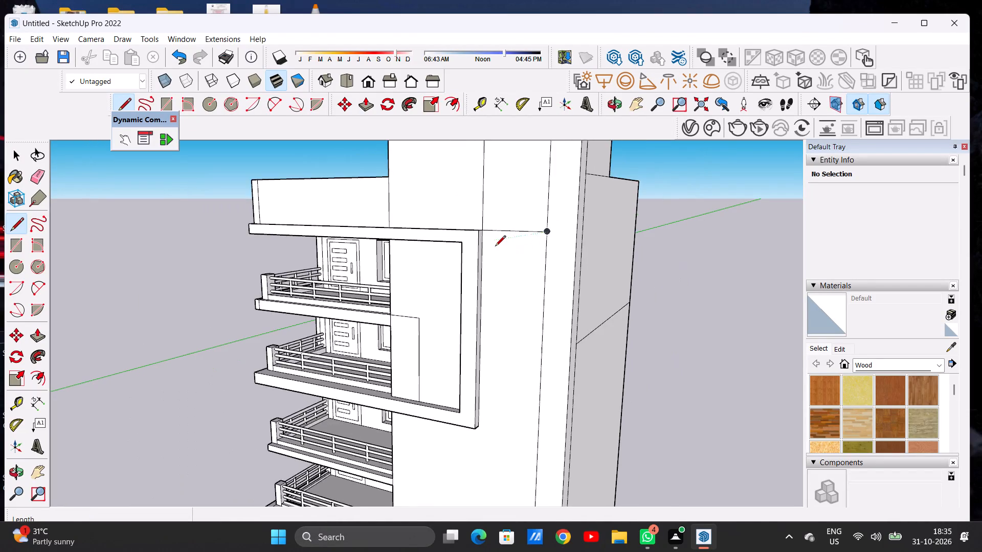
scroll(495, 247, "down", 8)
middle_click_drag(510, 254, 583, 247)
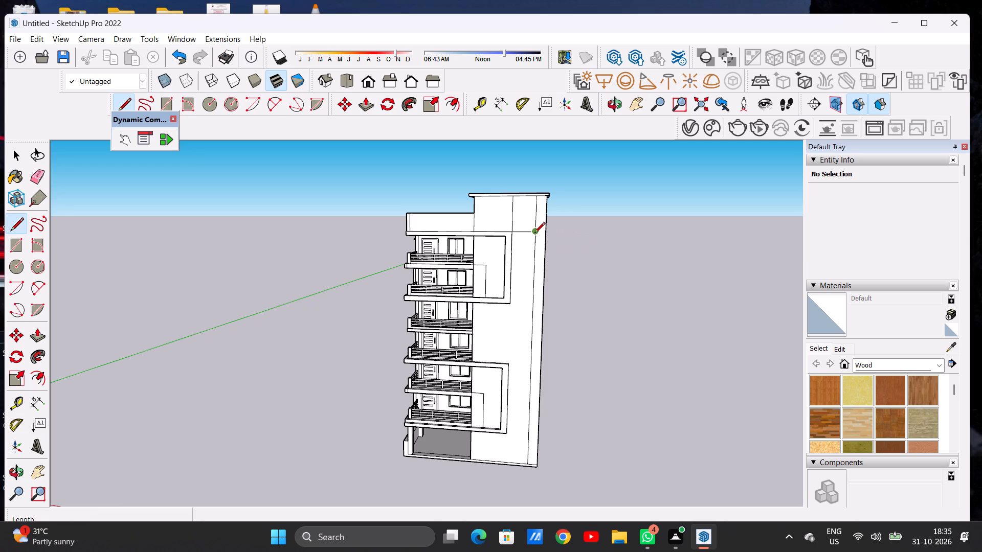
scroll(548, 206, "up", 4)
scroll(544, 213, "down", 1)
scroll(542, 216, "up", 9)
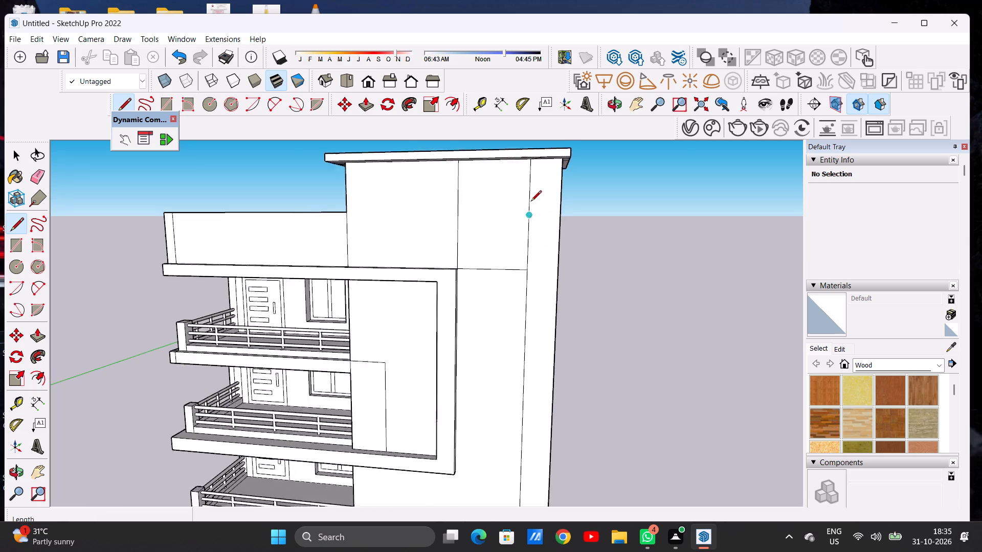
left_click(531, 178)
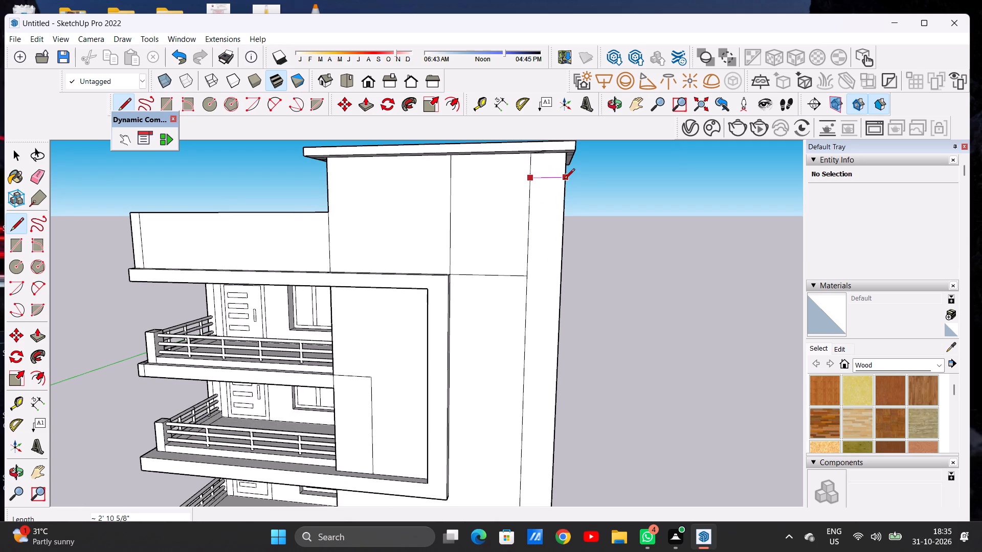
left_click(562, 177)
key("space")
Examine the front facade and its new dividing lines, as a whole, close up at the balcony floors, and from the side.
scroll(563, 176, "down", 4)
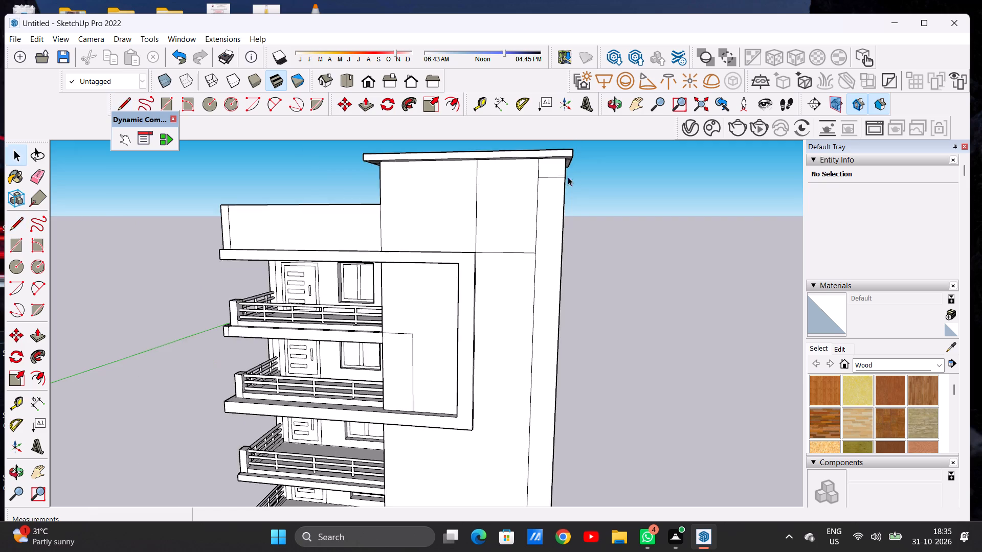
middle_click_drag(578, 189, 606, 196)
scroll(538, 223, "down", 18)
middle_click_drag(581, 250, 569, 246)
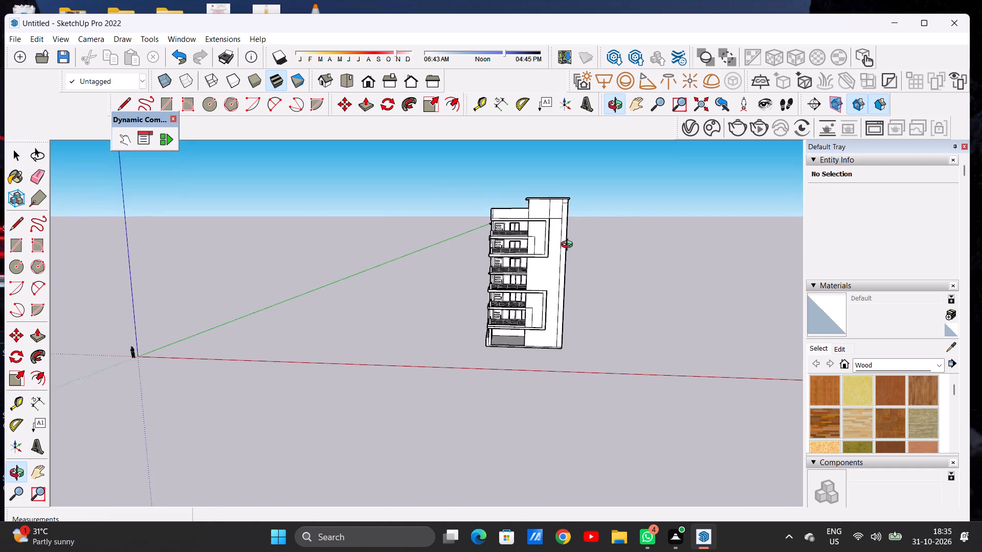
middle_click_drag(569, 246, 576, 257)
scroll(571, 340, "up", 7)
scroll(555, 351, "down", 1)
scroll(554, 351, "up", 18)
scroll(564, 338, "down", 11)
scroll(571, 344, "up", 1)
scroll(571, 344, "down", 7)
scroll(549, 338, "up", 1)
scroll(549, 338, "down", 10)
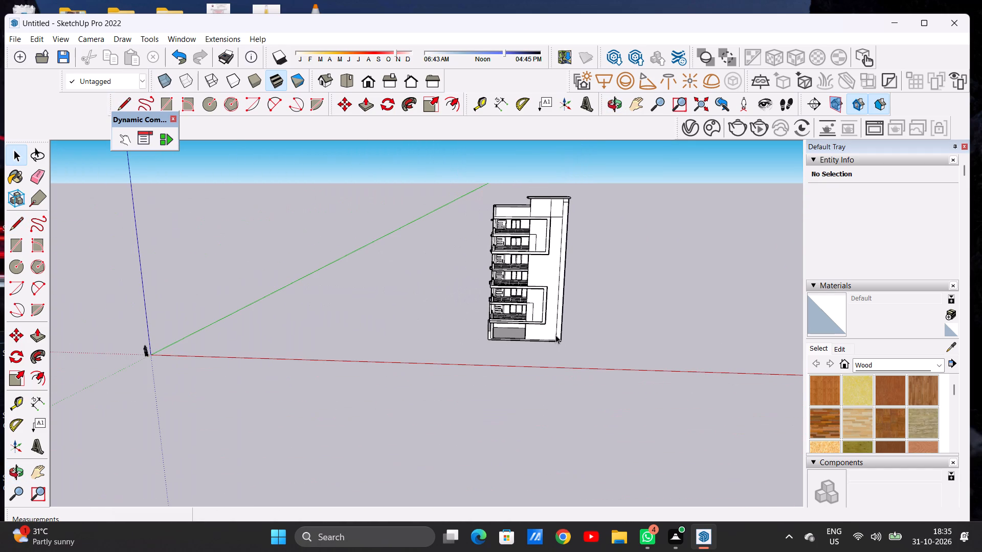
scroll(578, 272, "up", 6)
scroll(546, 257, "down", 1)
scroll(546, 257, "up", 3)
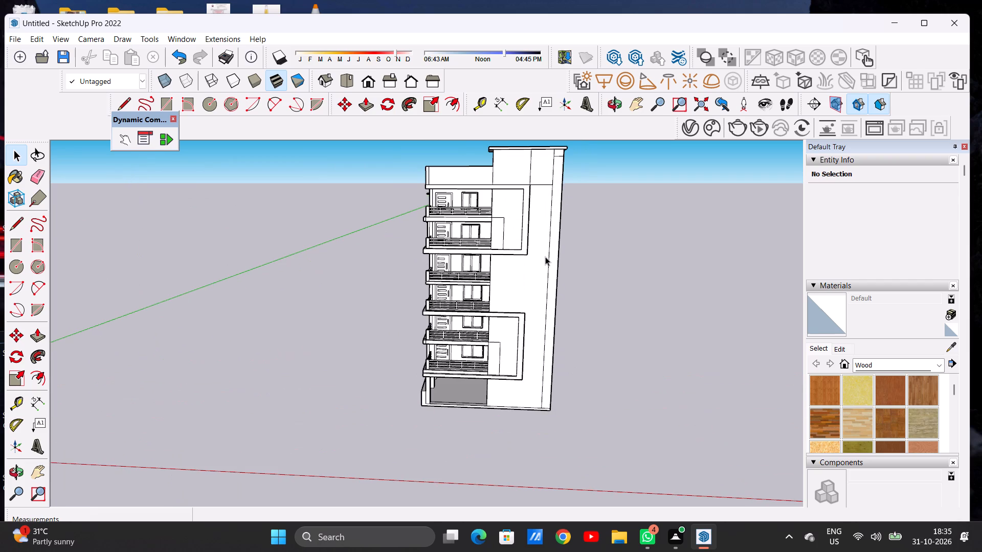
key("l")
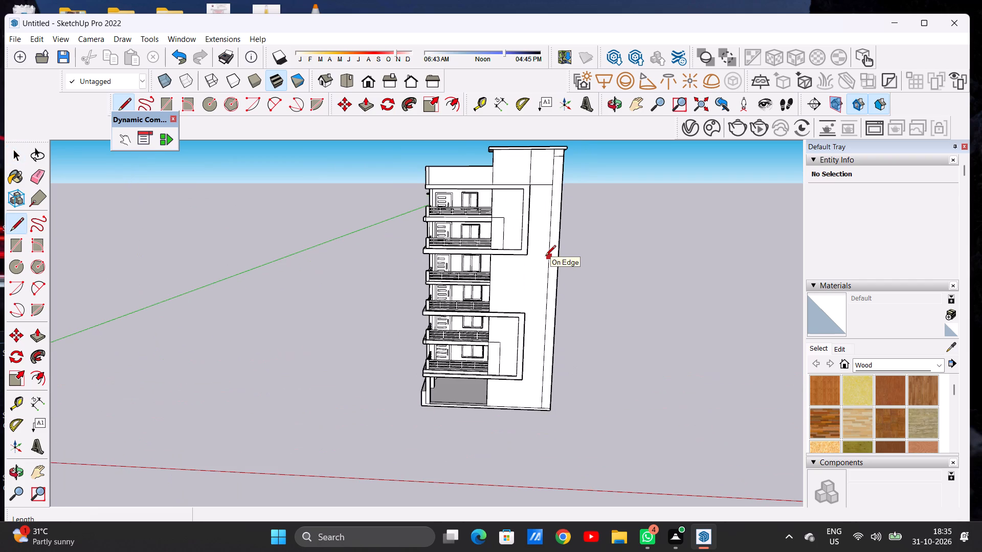
scroll(537, 240, "down", 4)
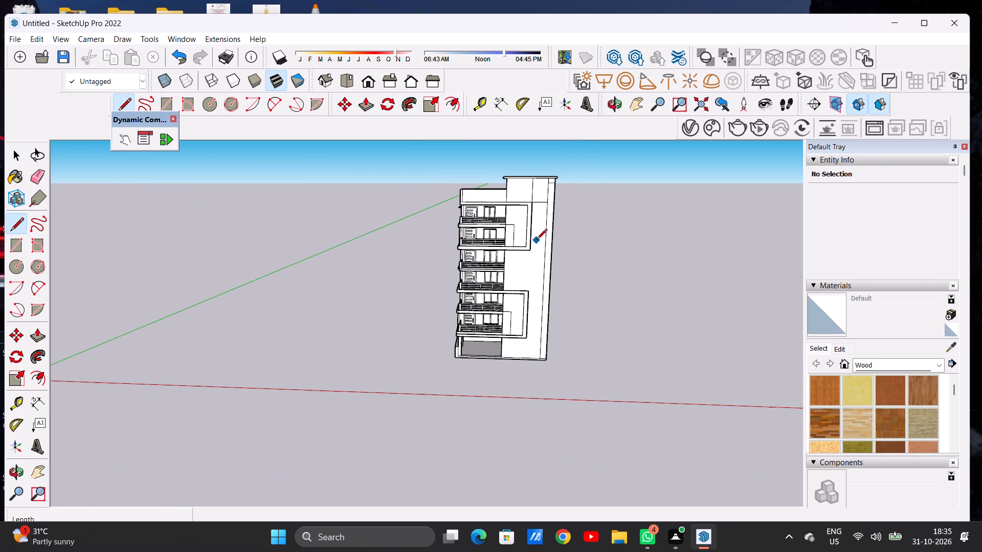
scroll(525, 280, "up", 11)
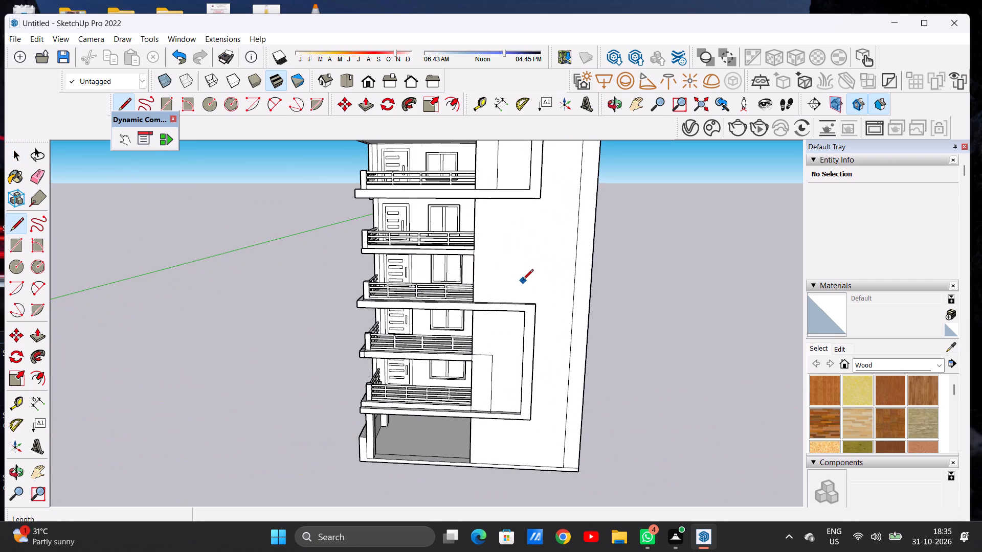
scroll(521, 202, "down", 5)
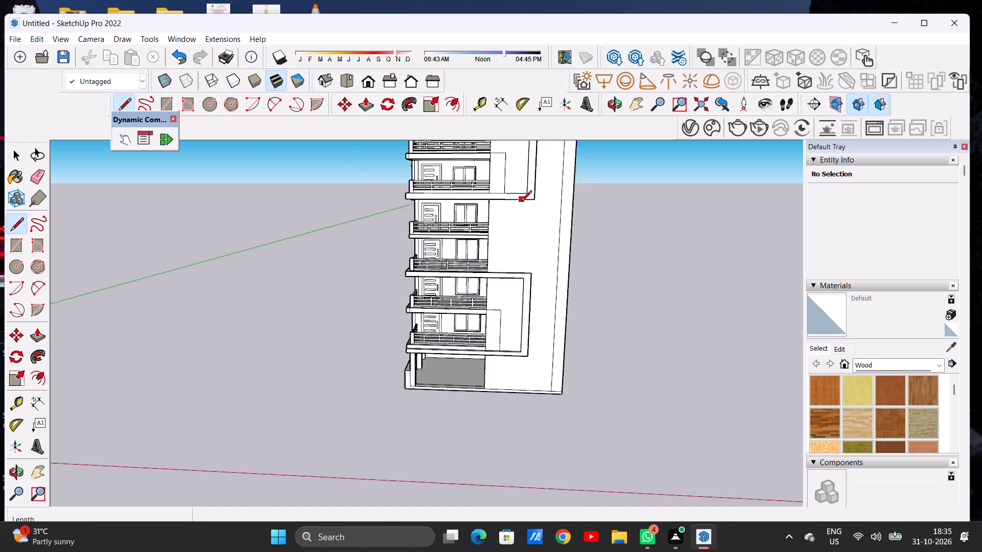
scroll(521, 202, "down", 2)
middle_click_drag(506, 239, 517, 258)
scroll(503, 223, "up", 17)
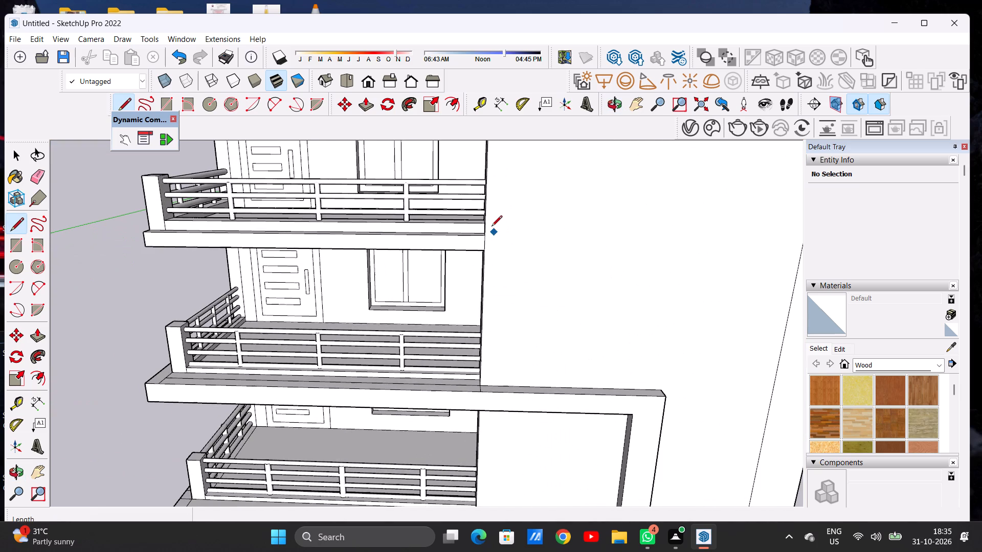
scroll(492, 230, "down", 6)
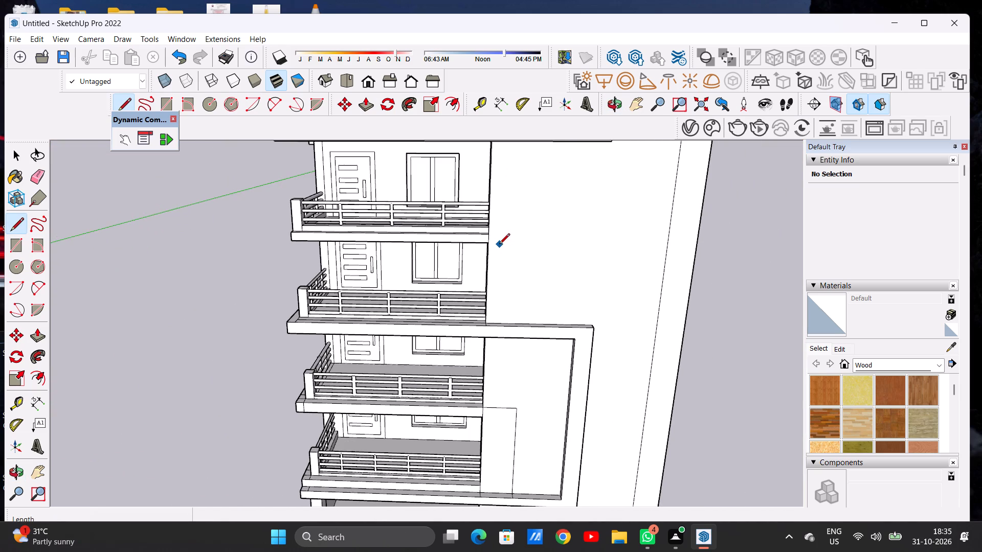
scroll(499, 245, "down", 14)
middle_click_drag(509, 258, 509, 245)
scroll(506, 251, "down", 11)
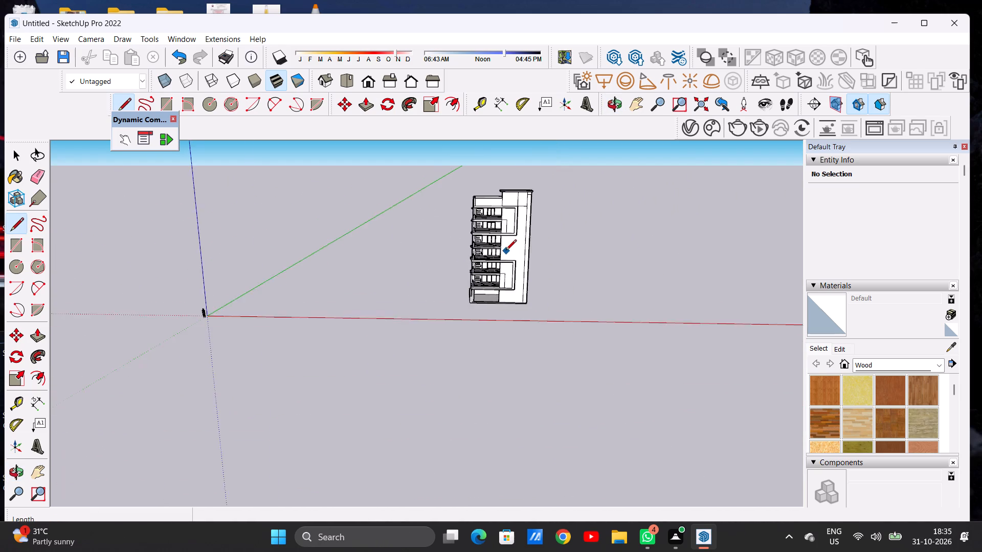
scroll(511, 214, "up", 9)
scroll(530, 210, "down", 1)
scroll(530, 210, "up", 1)
scroll(530, 210, "down", 1)
scroll(530, 210, "up", 8)
scroll(531, 227, "down", 14)
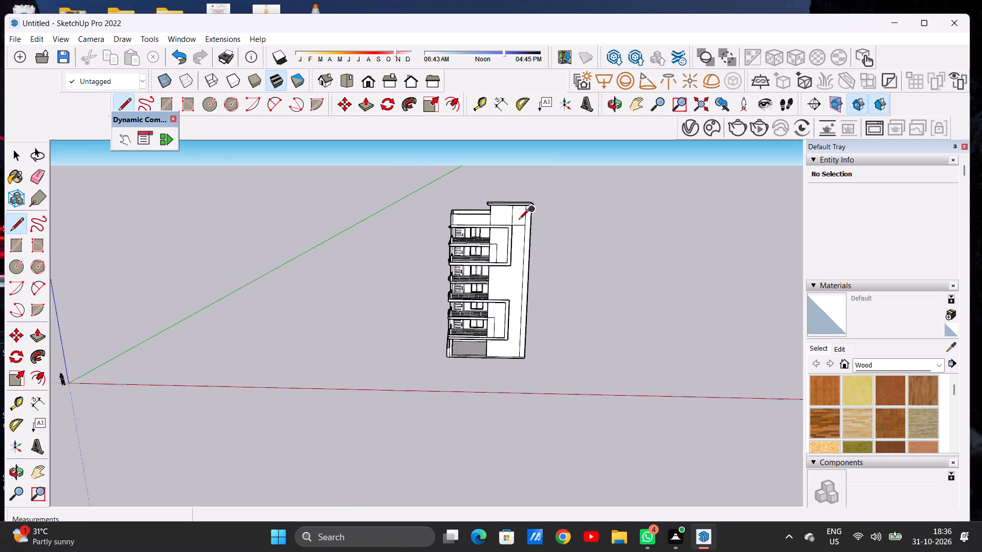
scroll(508, 290, "down", 1)
scroll(508, 290, "up", 15)
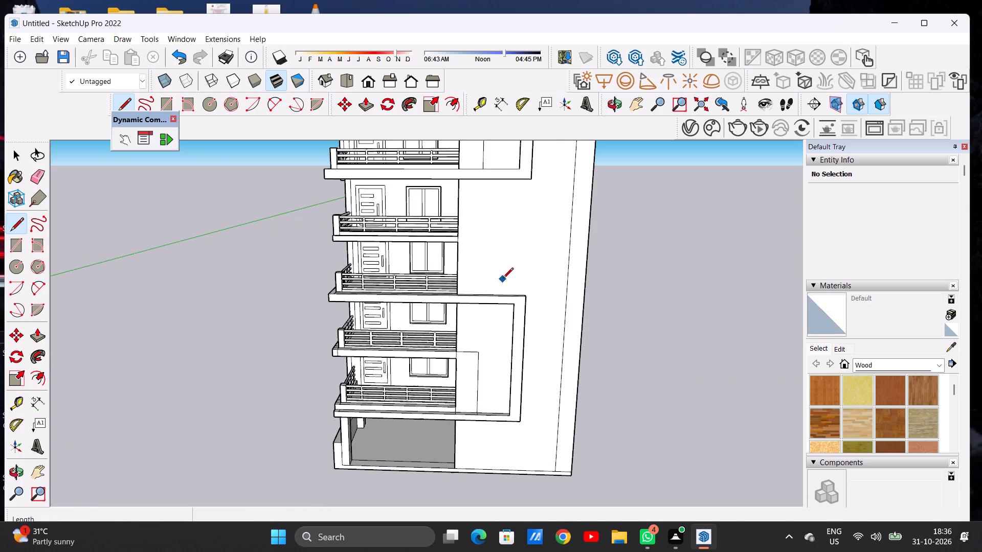
scroll(502, 263, "down", 10)
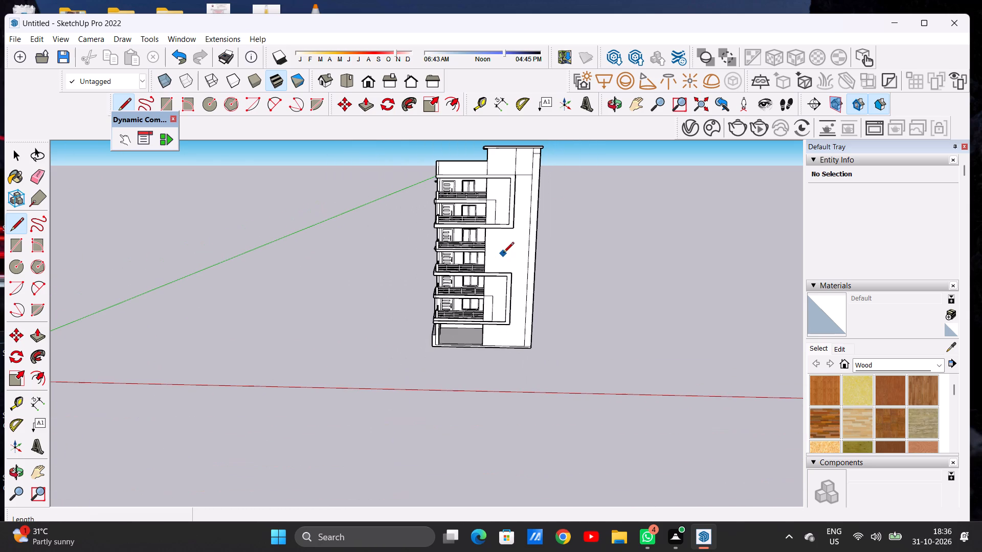
scroll(475, 235, "down", 1)
middle_click_drag(472, 236, 475, 233)
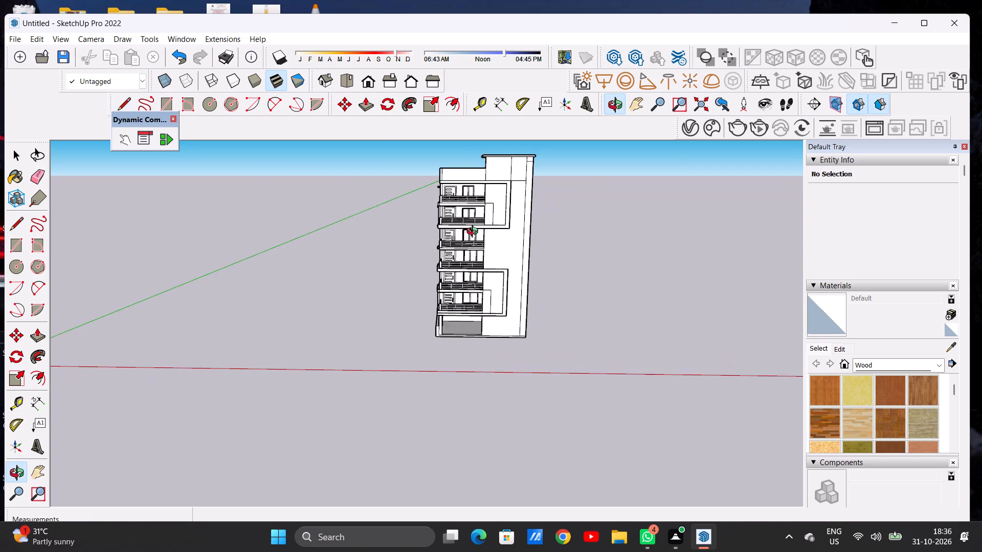
middle_click_drag(475, 233, 457, 229)
middle_click_drag(389, 250, 645, 207)
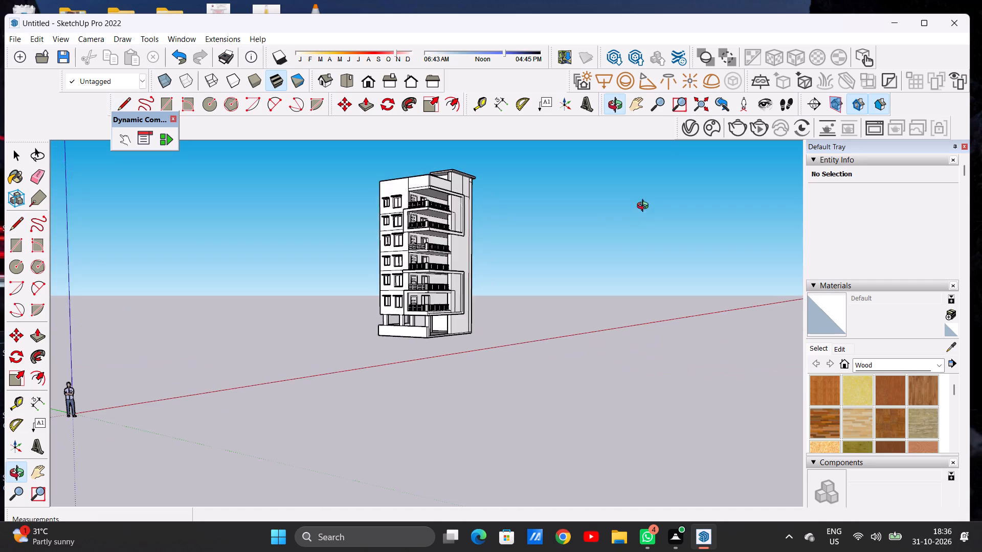
middle_click_drag(645, 207, 437, 235)
scroll(397, 251, "down", 7)
scroll(449, 224, "up", 16)
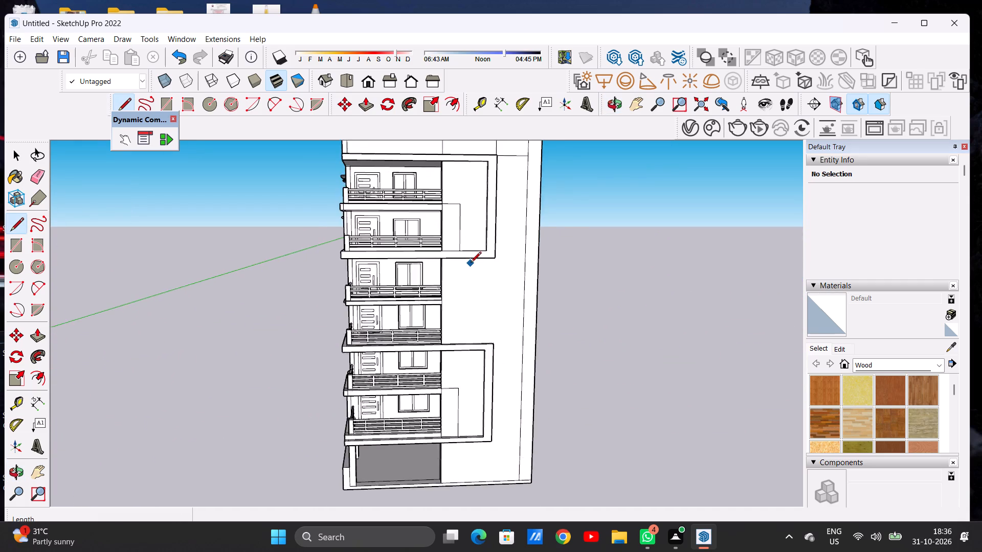
Draw a horizontal line about 18' 1" long on the front wall, from the bottom corner of the balcony slab midway between the frames to the long vertical edge.
scroll(471, 263, "up", 2)
middle_click_drag(467, 242, 458, 243)
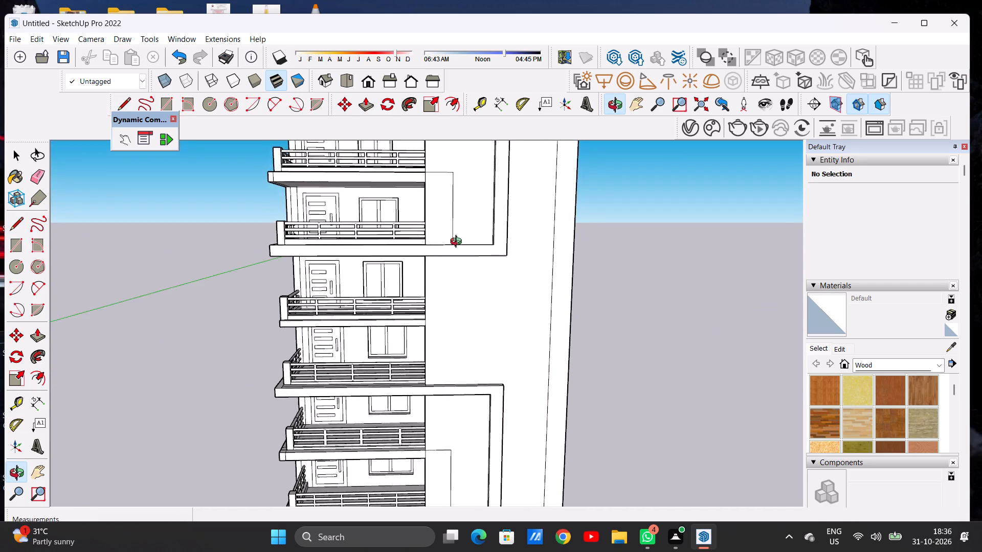
middle_click_drag(458, 243, 446, 255)
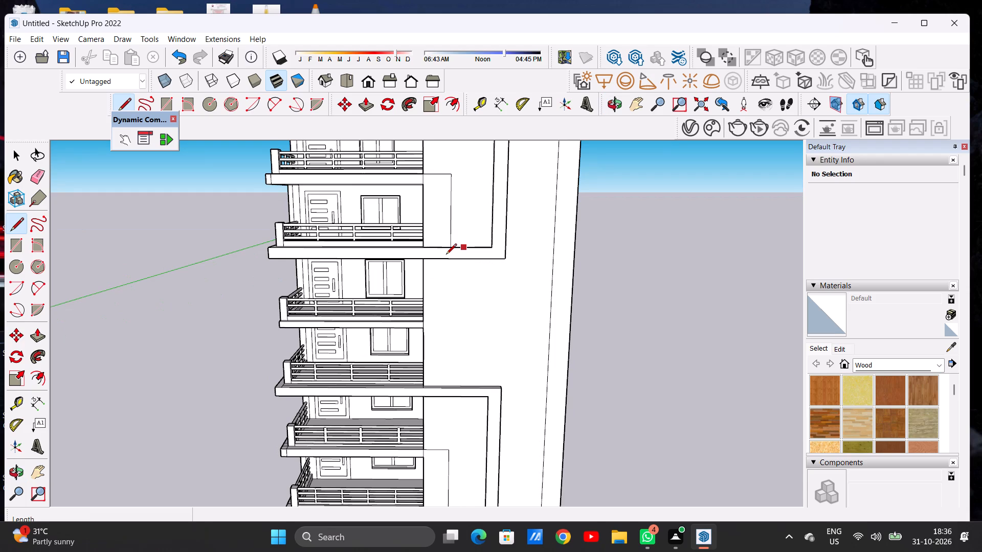
scroll(471, 232, "down", 15)
scroll(470, 281, "up", 10)
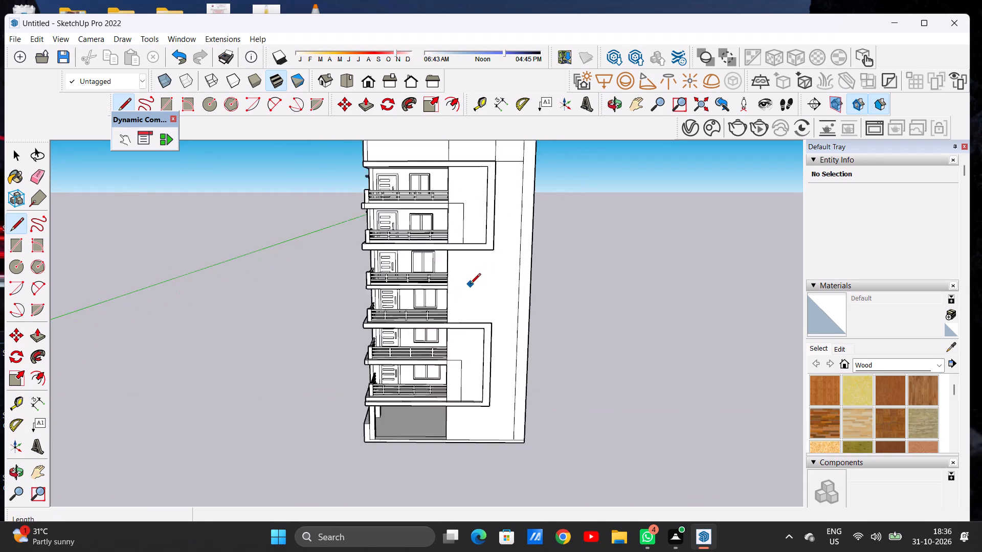
scroll(473, 259, "down", 6)
middle_click(482, 271)
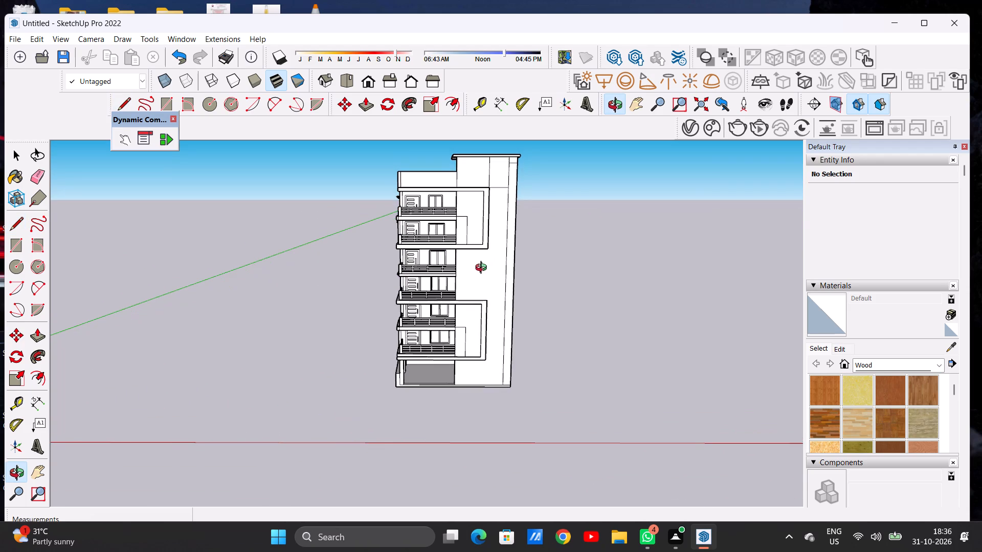
scroll(454, 274, "up", 9)
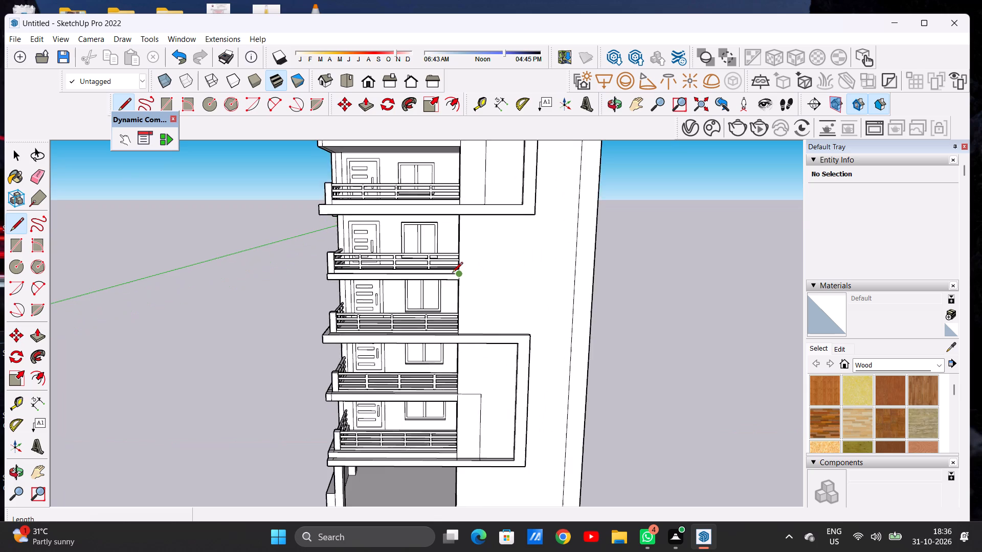
scroll(471, 268, "down", 14)
scroll(474, 265, "up", 1)
scroll(468, 263, "down", 5)
scroll(488, 258, "up", 5)
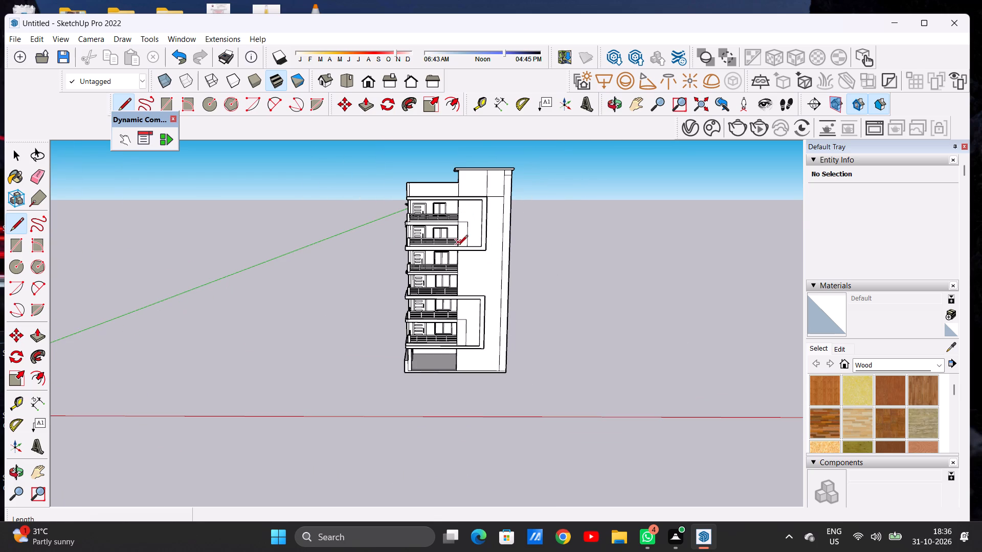
scroll(461, 281, "up", 1)
scroll(461, 281, "down", 2)
scroll(461, 281, "up", 16)
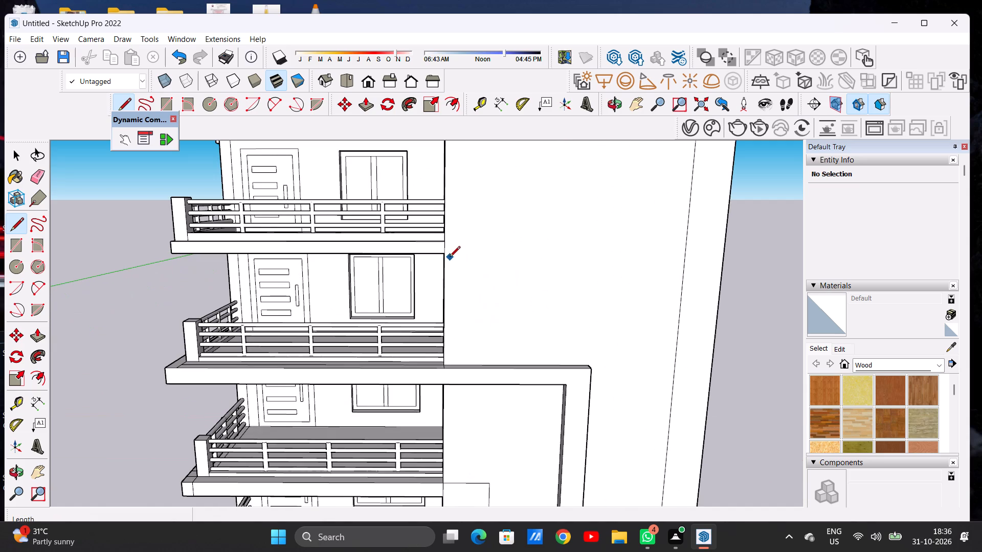
left_click(445, 252)
left_click(681, 255)
Draw a parallel horizontal line about 18' 1" long from the same balcony slab's top corner to the long vertical edge.
scroll(450, 245, "up", 9)
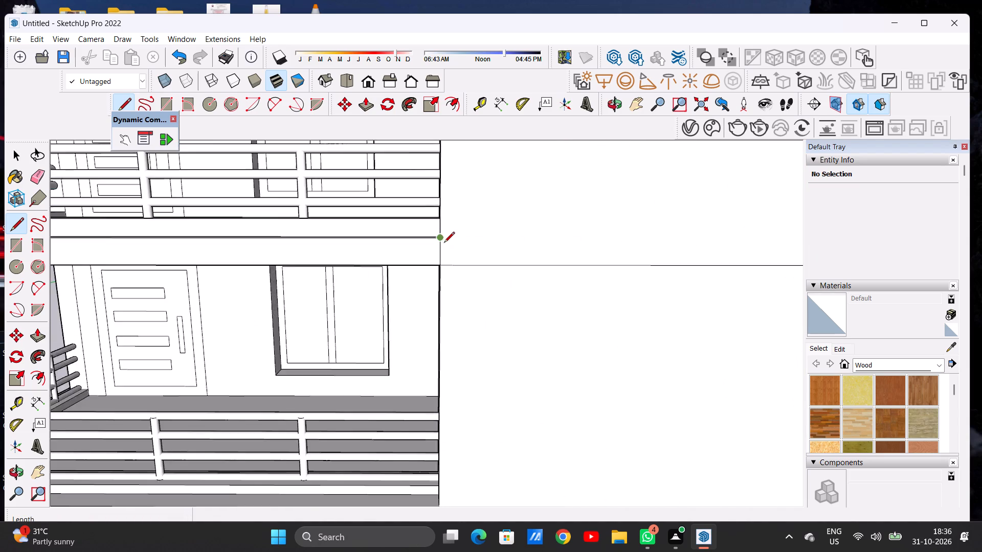
scroll(444, 243, "up", 6)
left_click(438, 235)
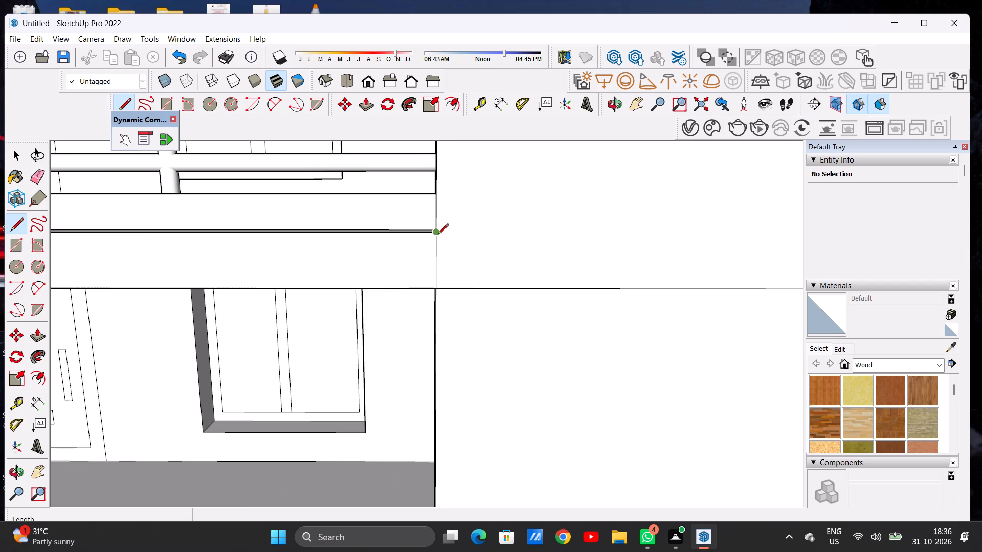
scroll(452, 249, "down", 20)
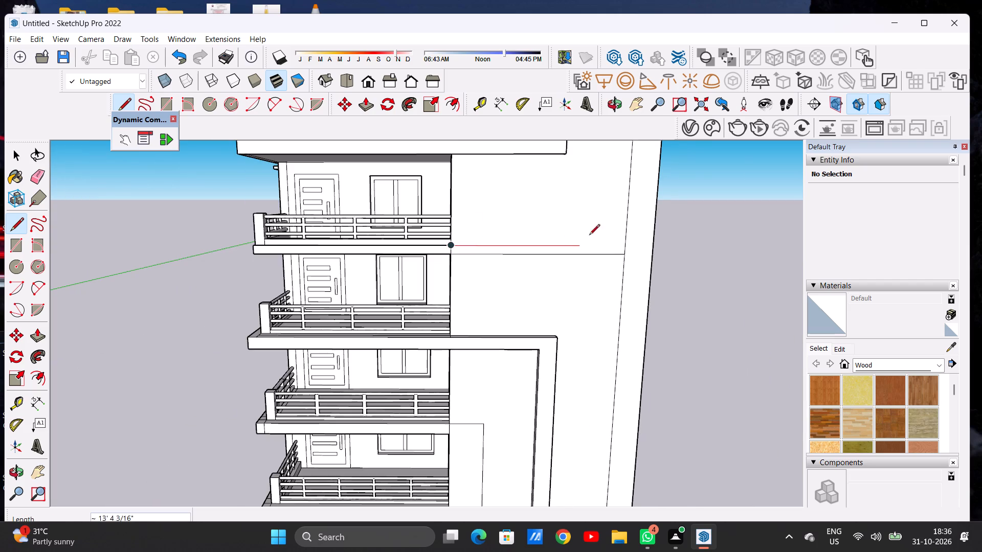
scroll(611, 236, "up", 8)
left_click(638, 255)
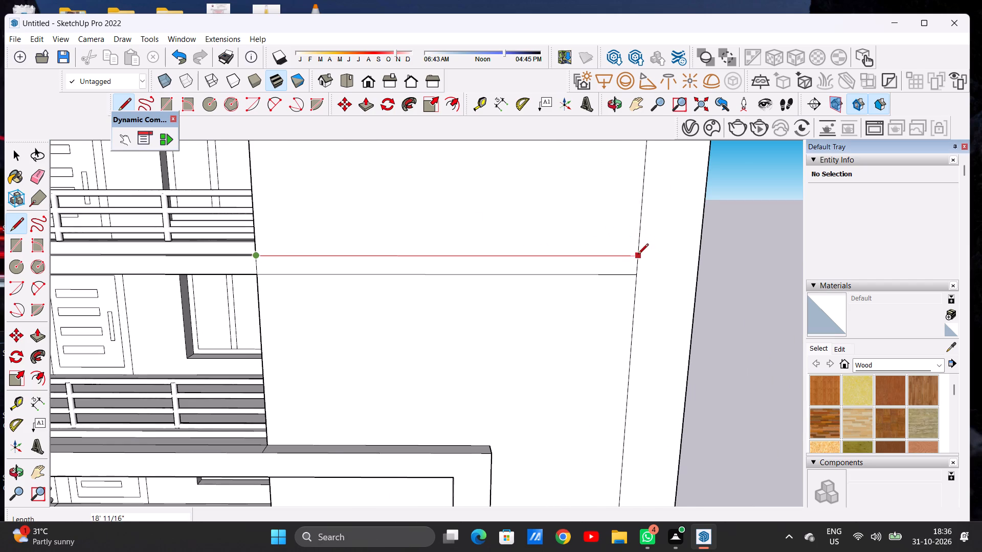
key("space")
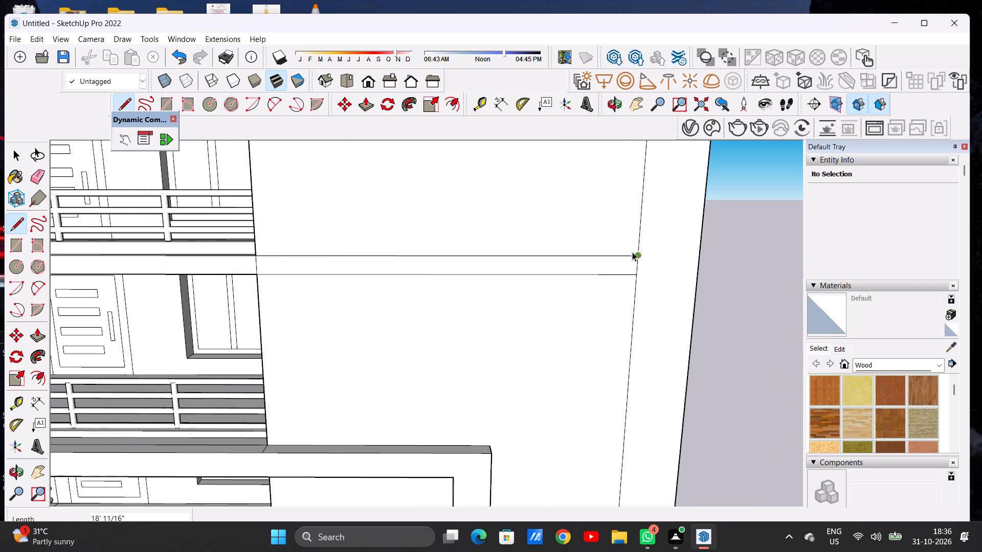
Erase the short segment of the long vertical edge between the two parallel horizontal lines.
scroll(555, 293, "down", 3)
scroll(551, 300, "up", 1)
scroll(551, 300, "down", 11)
scroll(504, 296, "up", 1)
scroll(503, 297, "down", 13)
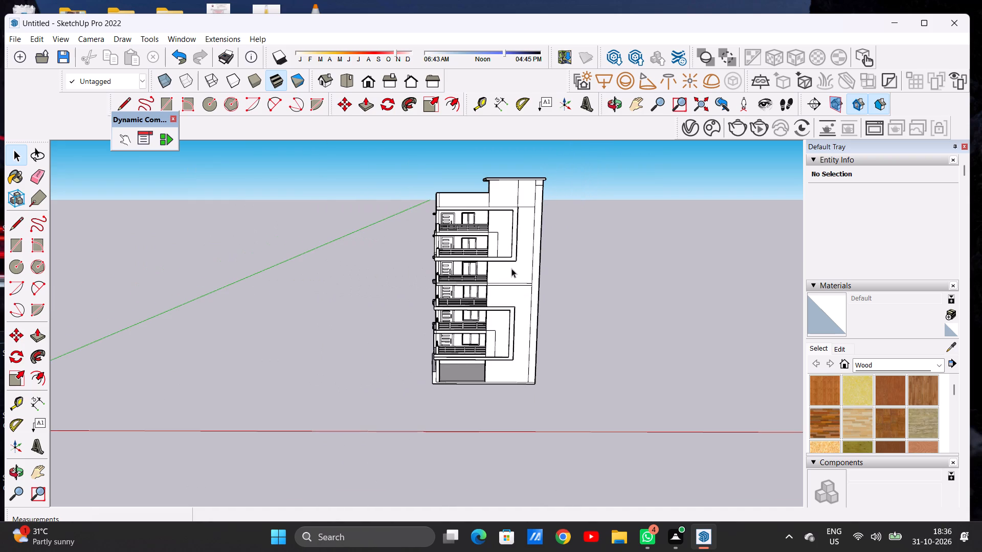
scroll(484, 240, "down", 4)
scroll(510, 246, "up", 12)
scroll(528, 262, "down", 5)
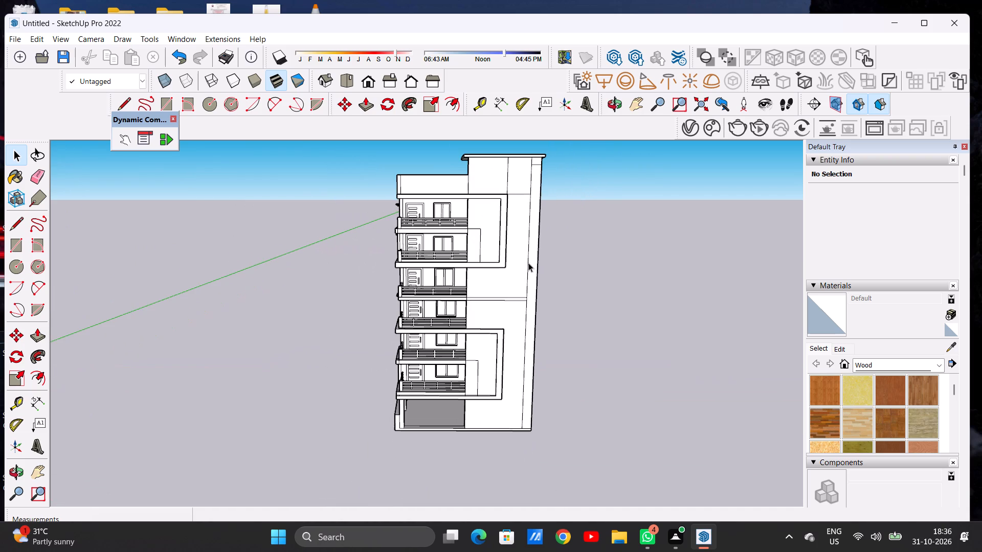
scroll(530, 260, "down", 3)
scroll(526, 296, "up", 2)
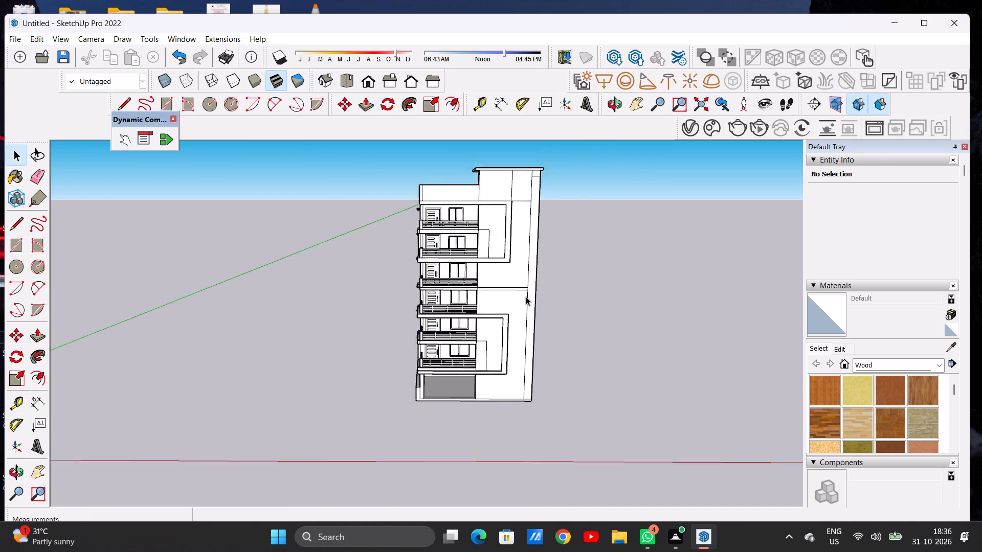
scroll(526, 296, "up", 12)
scroll(526, 287, "down", 1)
scroll(526, 287, "up", 3)
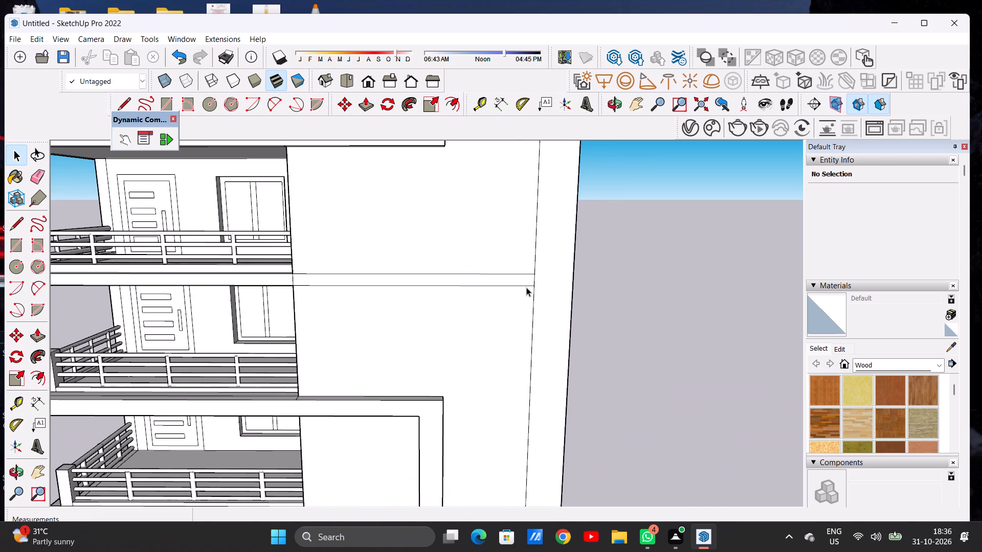
scroll(515, 262, "down", 6)
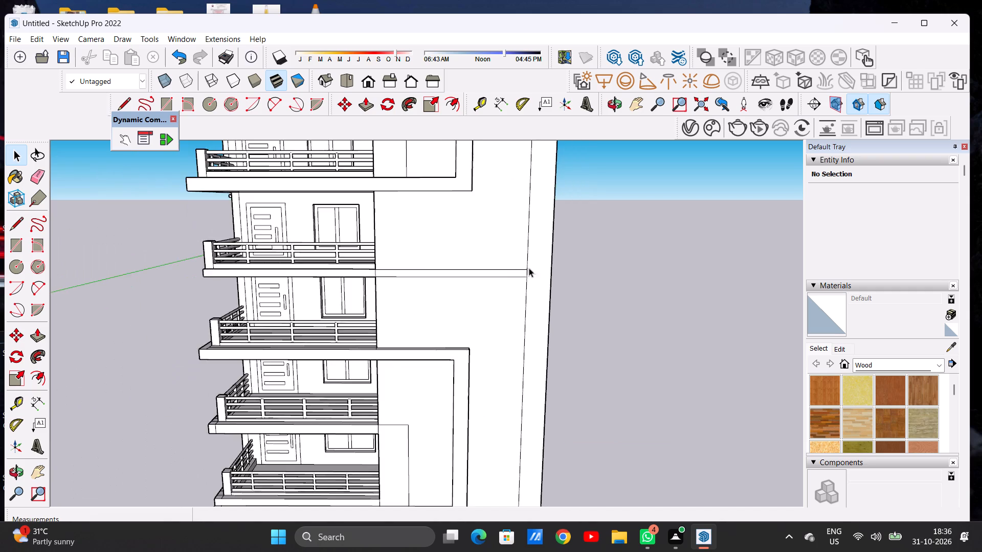
scroll(537, 272, "up", 1)
scroll(537, 272, "down", 1)
scroll(537, 272, "up", 1)
scroll(537, 272, "down", 1)
scroll(536, 272, "up", 13)
scroll(522, 278, "down", 1)
scroll(521, 278, "up", 2)
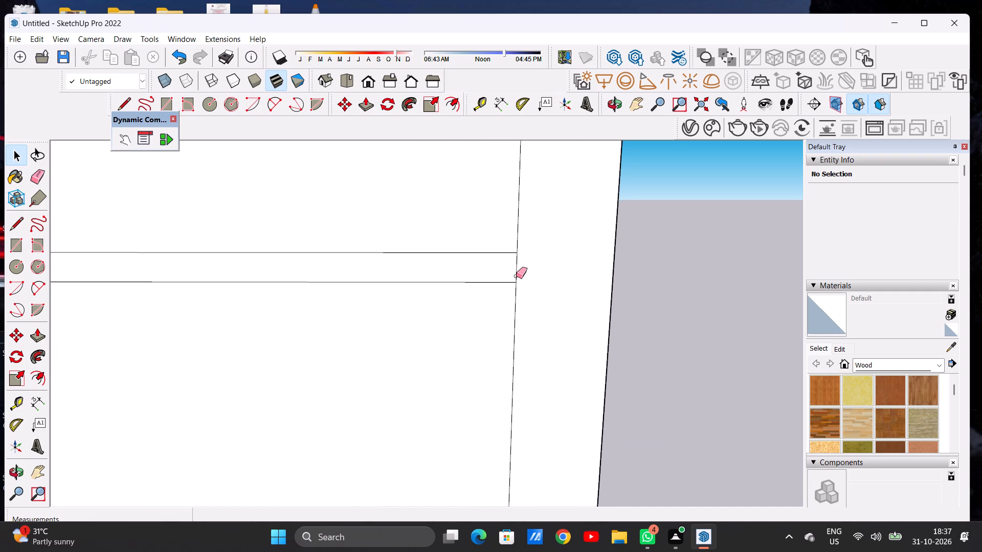
key("e")
scroll(507, 282, "up", 4)
left_click(524, 260)
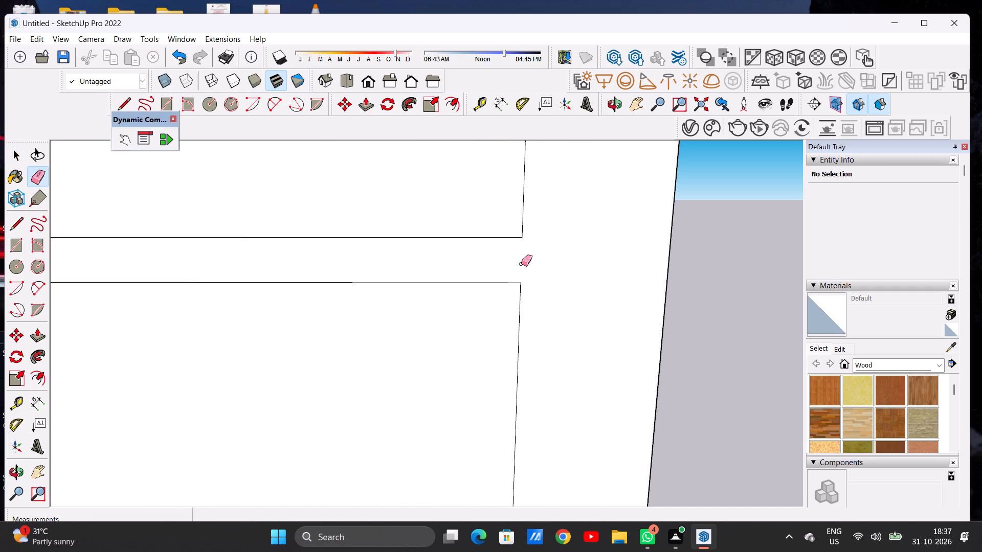
key("space")
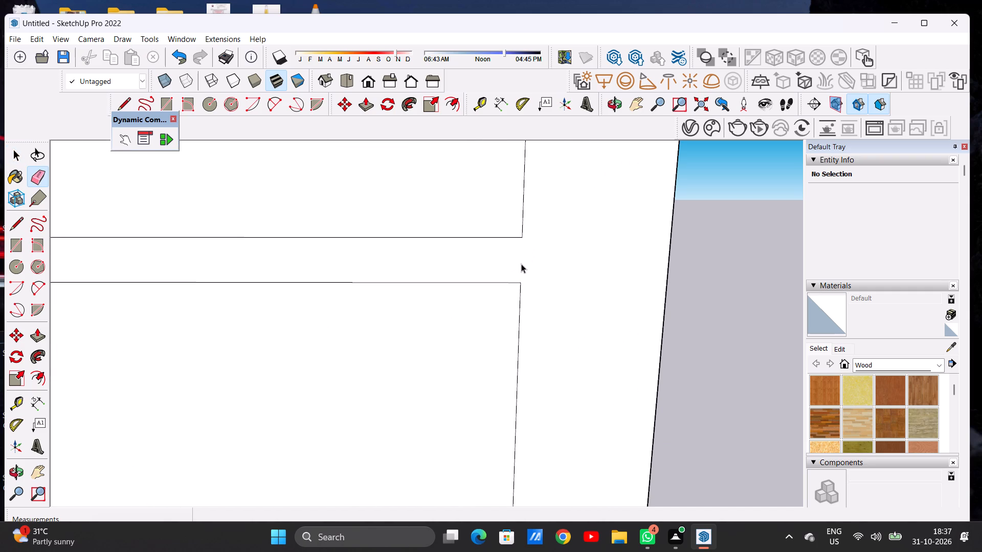
Examine the divided front facade as a whole and close up at the outer corner below the roof slab.
scroll(551, 271, "down", 1)
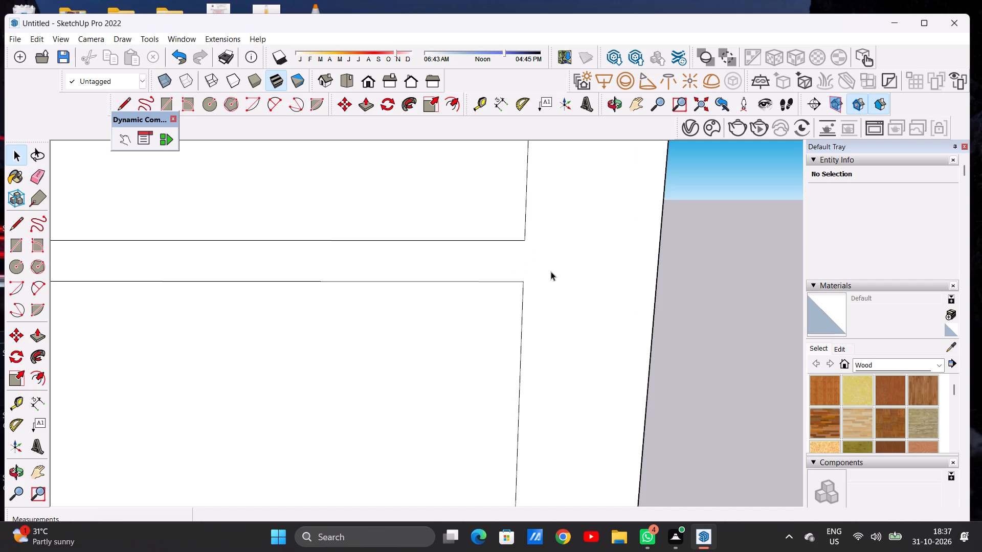
scroll(552, 268, "down", 12)
scroll(555, 280, "up", 1)
scroll(556, 280, "down", 20)
scroll(556, 280, "down", 1)
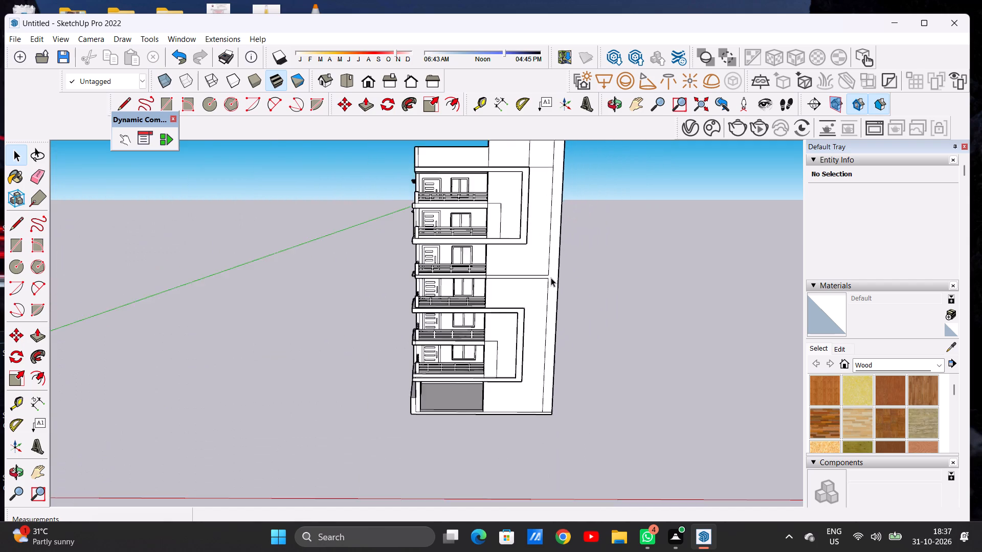
scroll(551, 278, "down", 6)
scroll(553, 204, "up", 2)
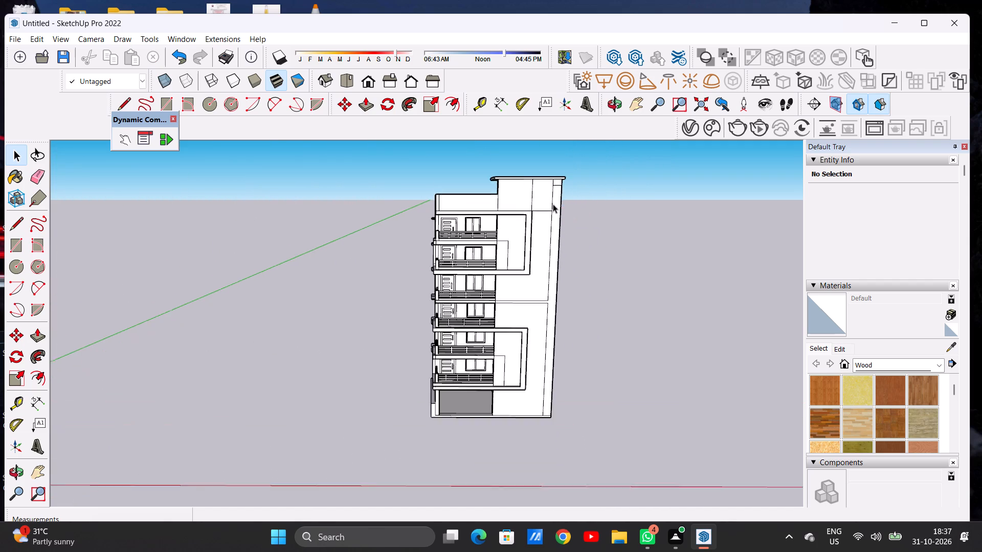
scroll(553, 204, "up", 7)
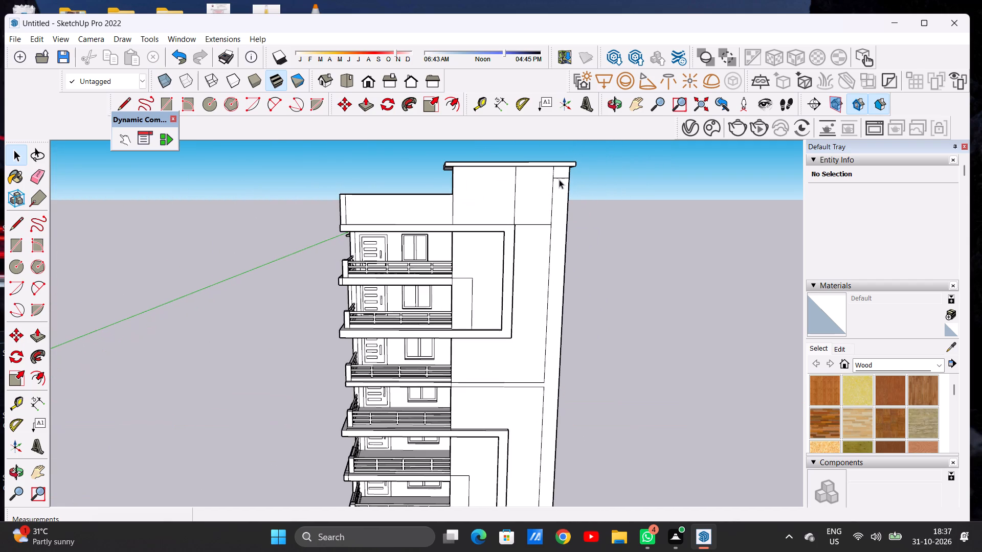
scroll(557, 180, "up", 1)
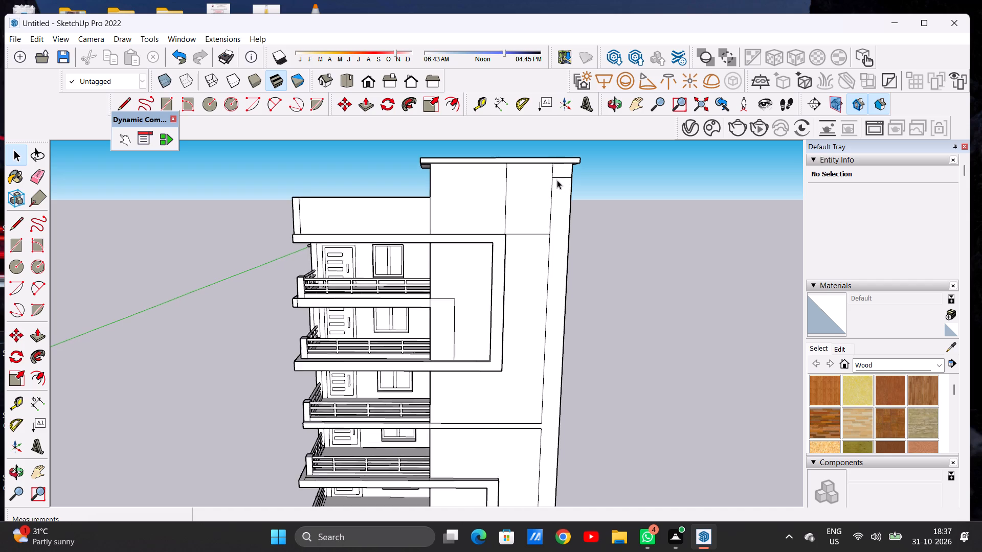
scroll(557, 180, "up", 3)
scroll(557, 180, "down", 1)
scroll(557, 180, "up", 1)
scroll(557, 180, "down", 1)
Draw a vertical line about 9' 1" long on the front wall, from the upper frame's bottom outer corner down to the horizontal band's upper line.
scroll(512, 196, "down", 7)
scroll(518, 196, "up", 1)
scroll(523, 194, "down", 4)
scroll(523, 194, "up", 1)
scroll(523, 194, "down", 5)
scroll(519, 227, "up", 5)
scroll(525, 210, "down", 3)
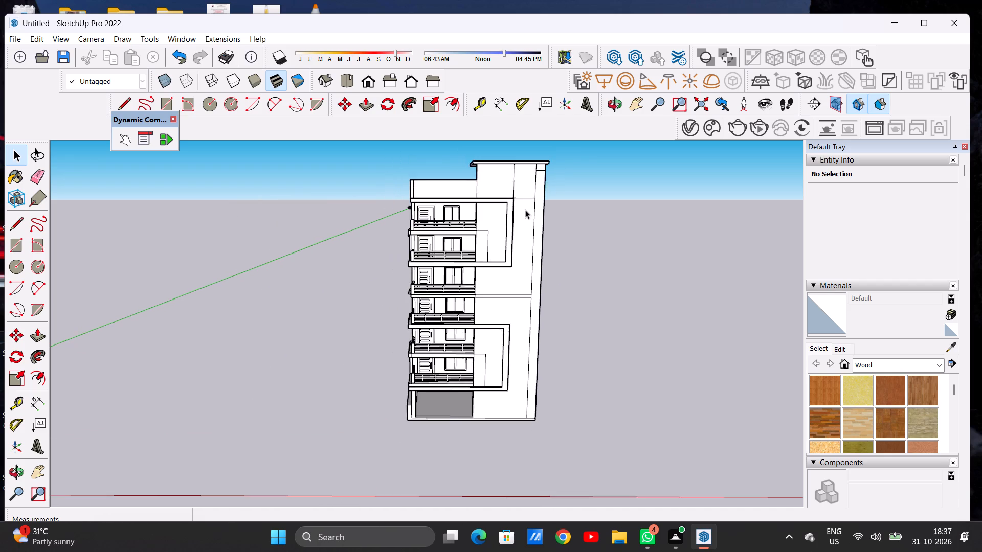
scroll(525, 210, "down", 4)
scroll(514, 280, "up", 13)
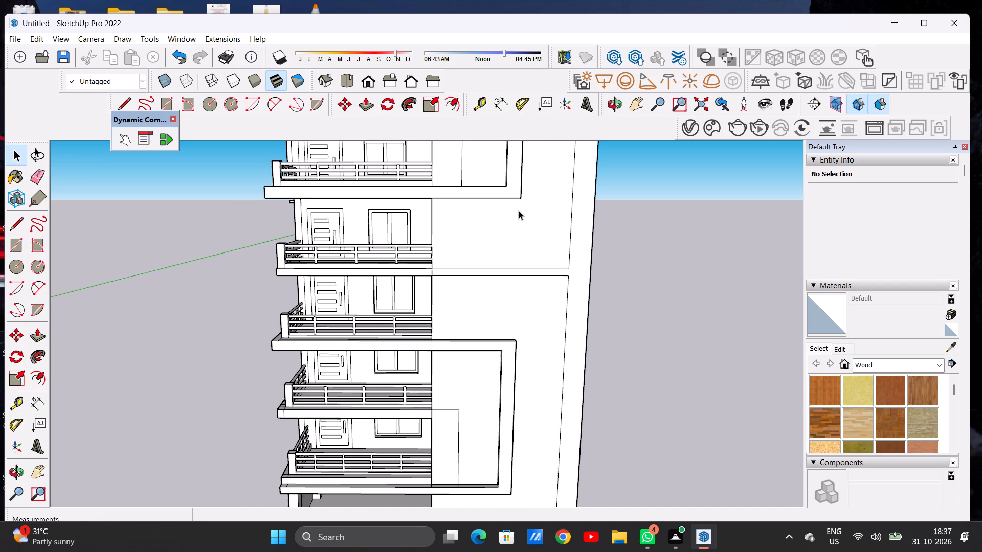
key("l")
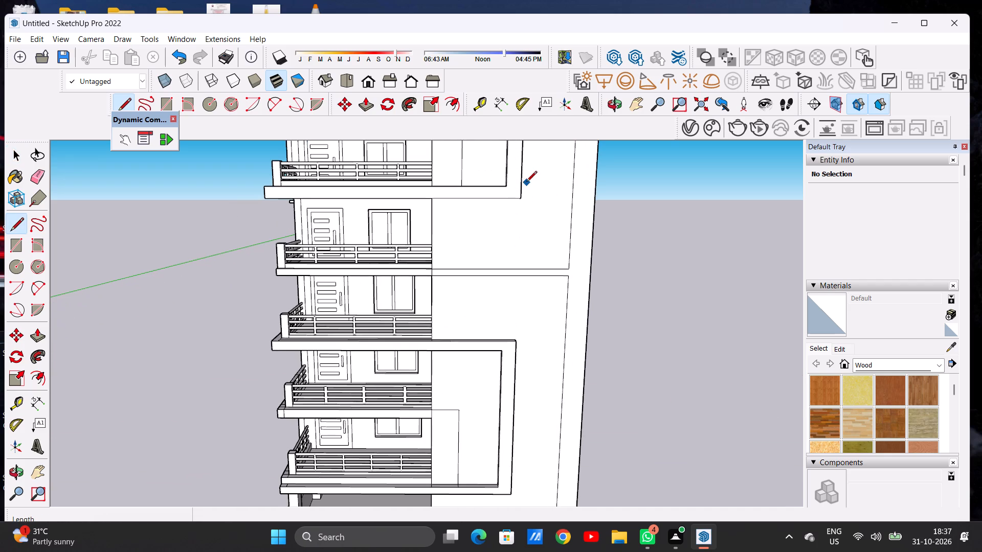
middle_click_drag(526, 182, 341, 222)
scroll(425, 226, "up", 10)
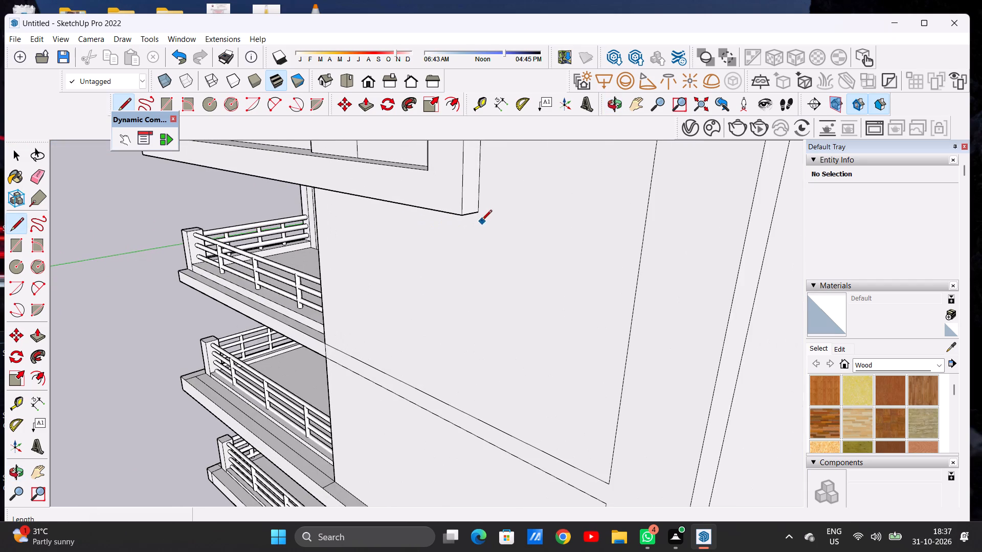
left_click(480, 214)
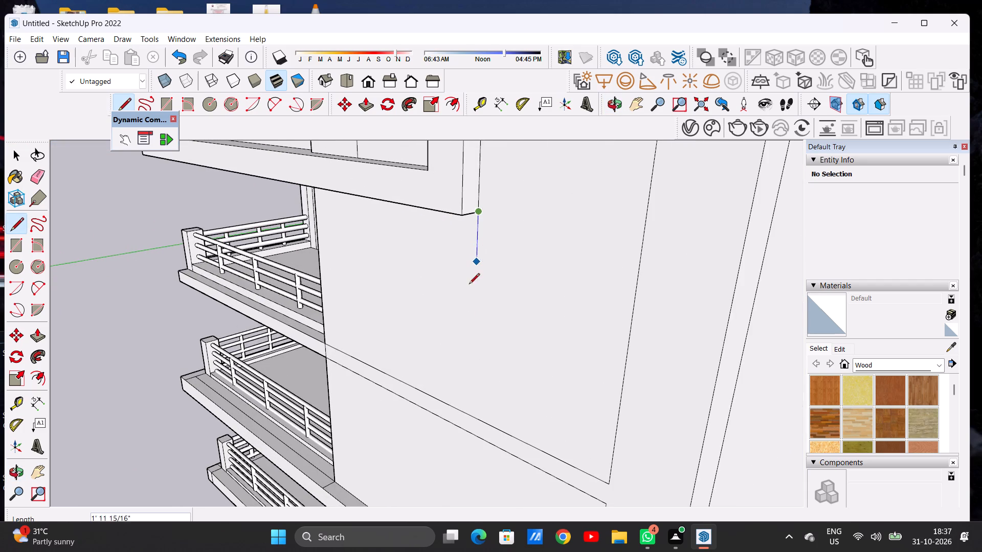
left_click(470, 414)
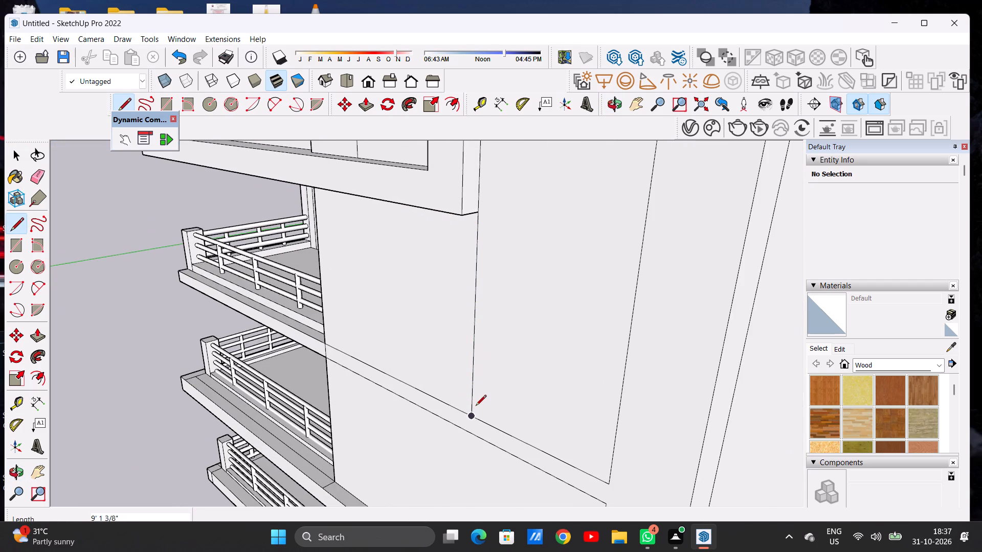
key("space")
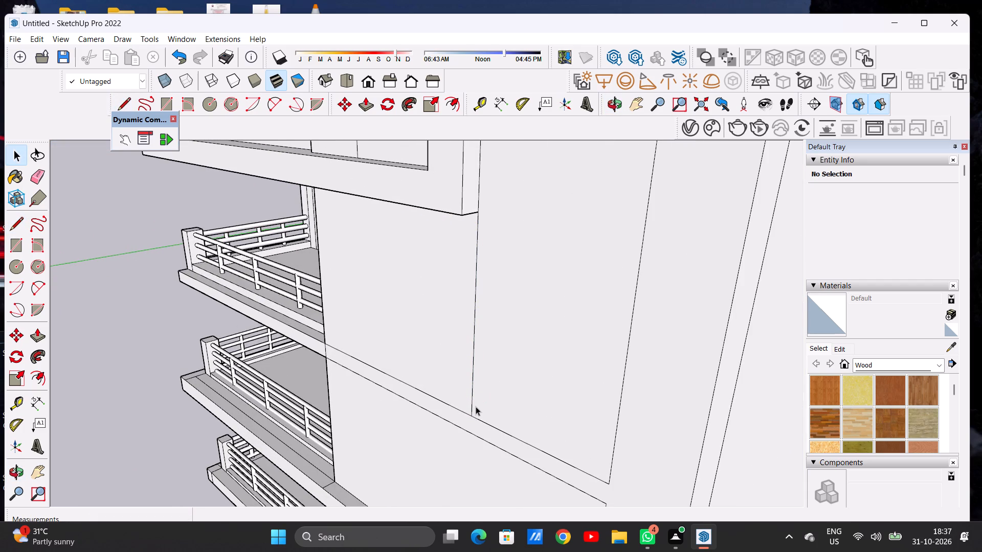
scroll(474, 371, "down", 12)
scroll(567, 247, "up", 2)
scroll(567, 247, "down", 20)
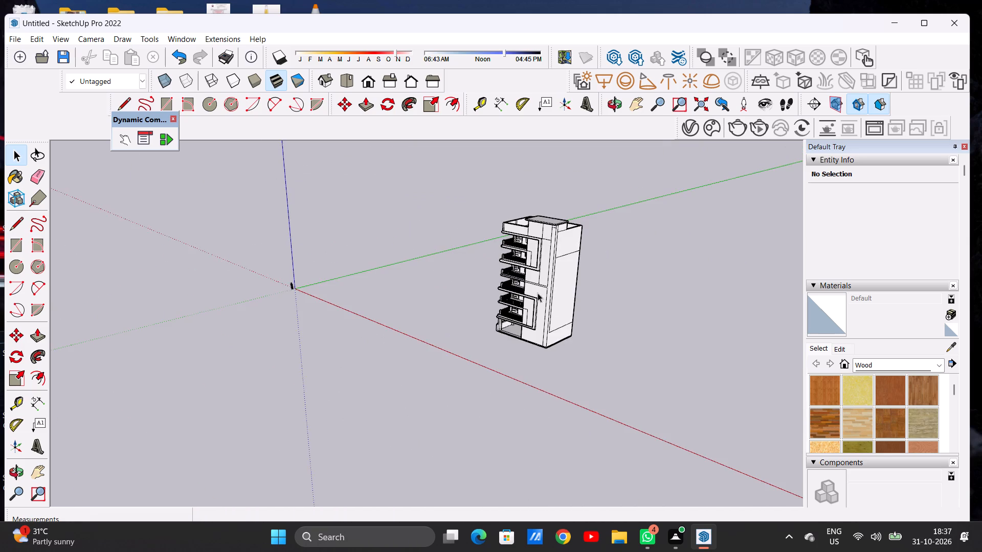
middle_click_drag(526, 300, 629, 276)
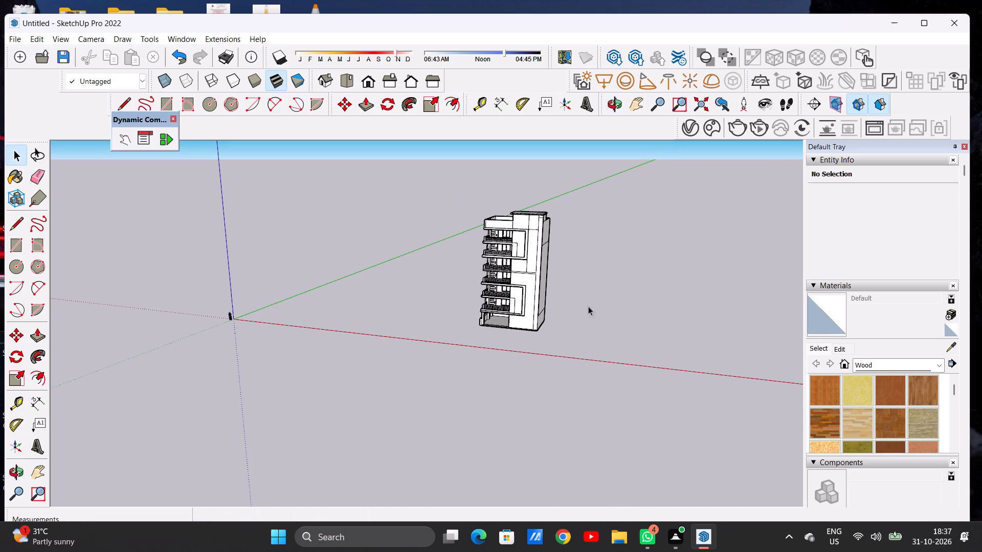
Draw a horizontal line about 6' 9" long from the lower frame's top outer corner to the long vertical line on the front wall.
middle_click_drag(524, 306, 562, 304)
scroll(528, 296, "up", 20)
key("l")
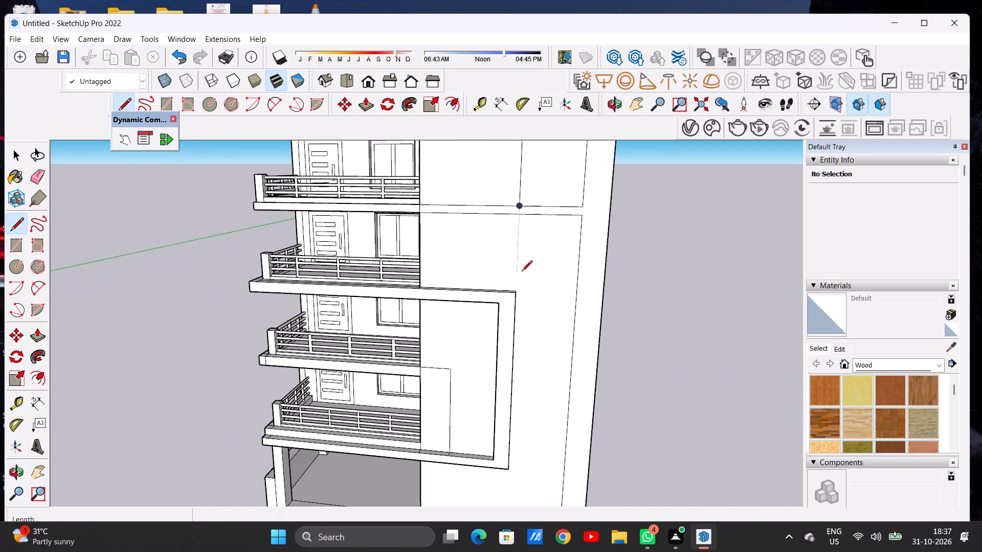
middle_click_drag(530, 296, 393, 304)
scroll(457, 313, "up", 1)
scroll(457, 313, "down", 1)
scroll(457, 313, "up", 4)
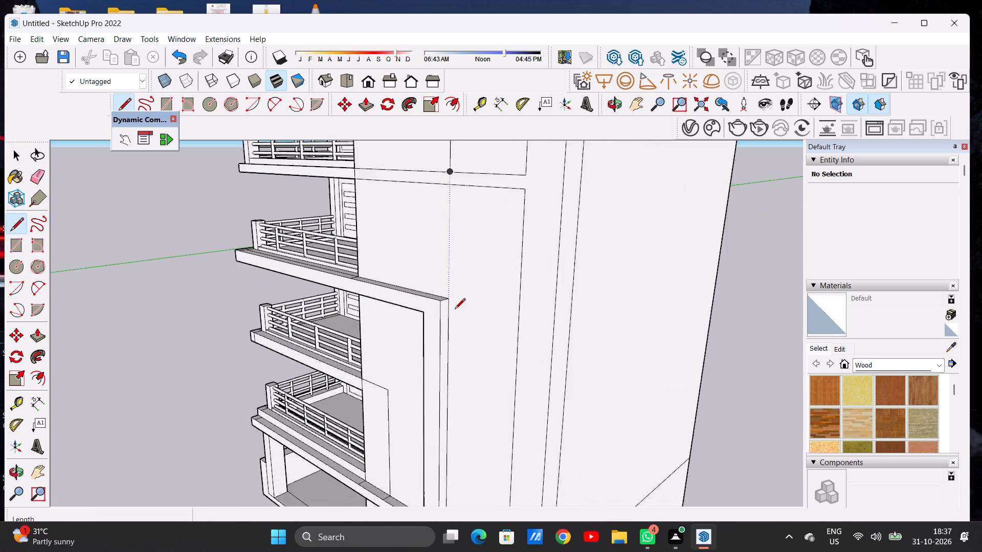
scroll(455, 310, "up", 3)
left_click(447, 296)
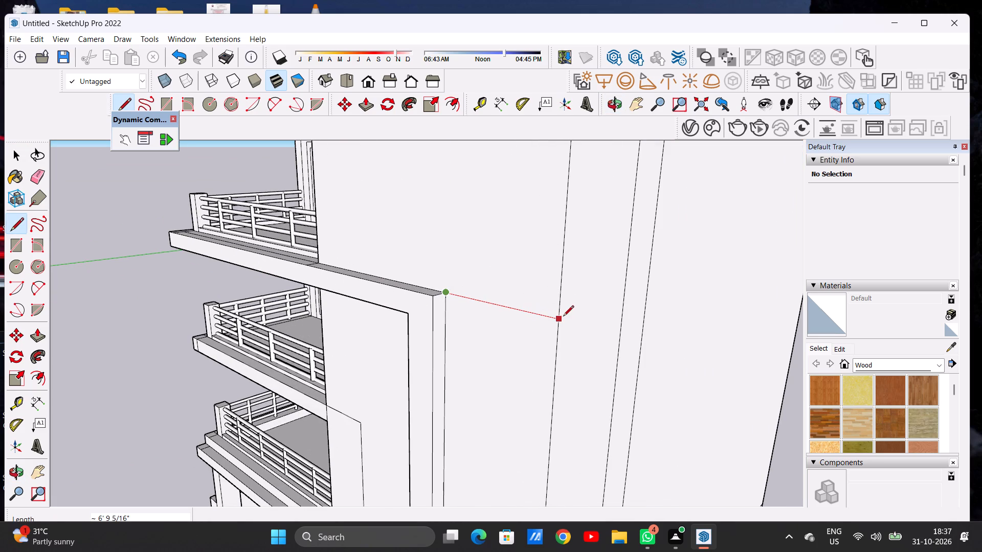
left_click(560, 319)
Continue that horizontal line about 2' 10 5/8" from the long vertical line to the wall's outer corner edge.
scroll(553, 302, "down", 13)
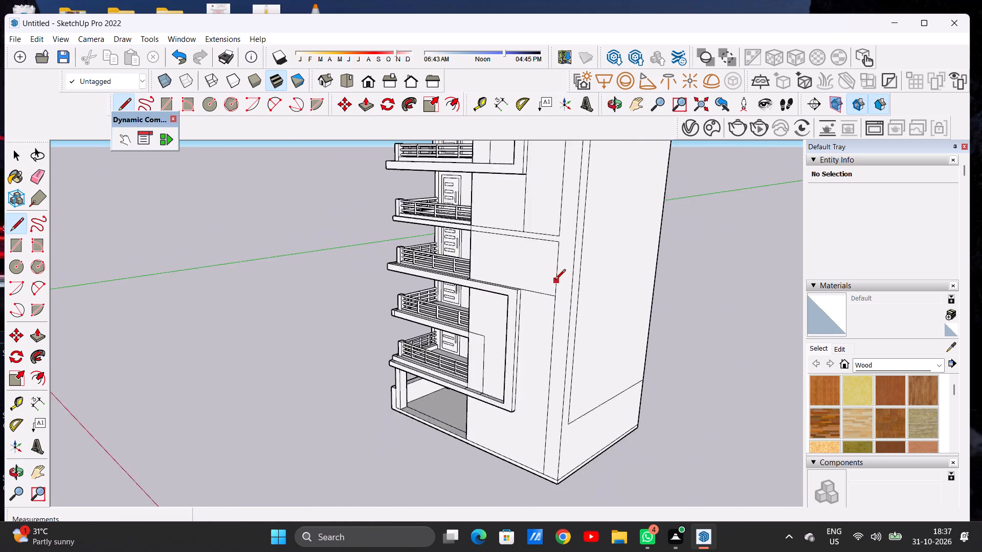
scroll(555, 281, "down", 8)
middle_click_drag(521, 320, 565, 315)
scroll(540, 315, "down", 2)
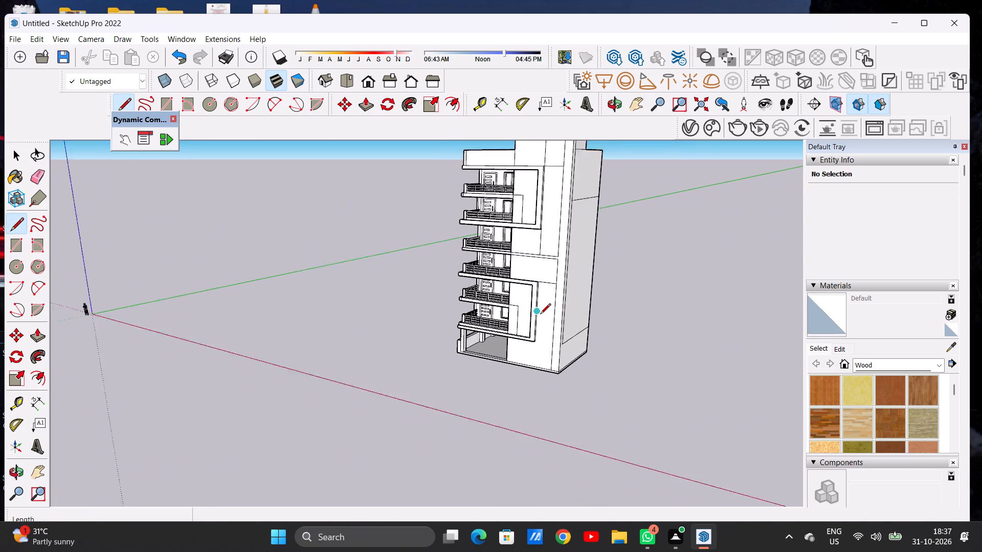
scroll(540, 315, "down", 9)
scroll(538, 335, "up", 10)
middle_click_drag(544, 329, 572, 325)
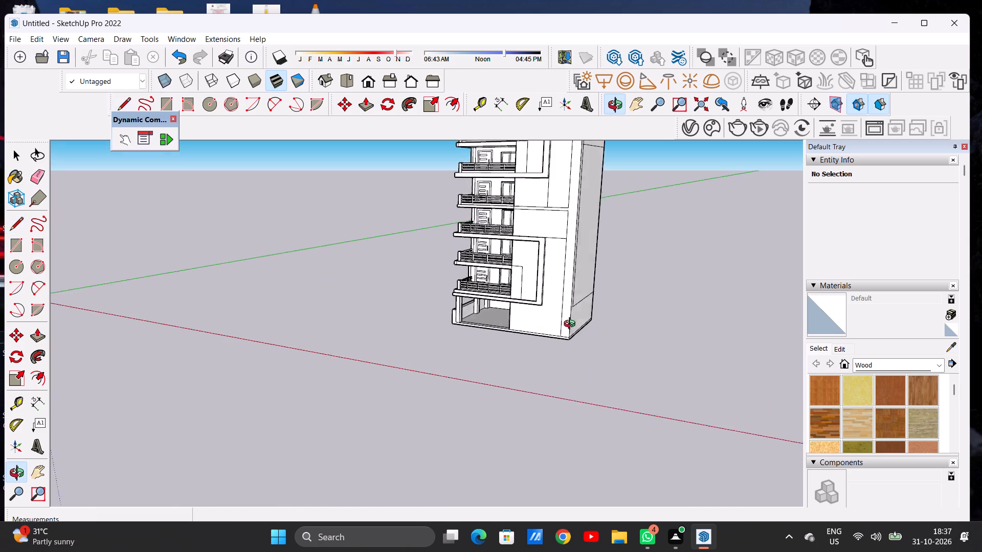
middle_click_drag(572, 325, 587, 321)
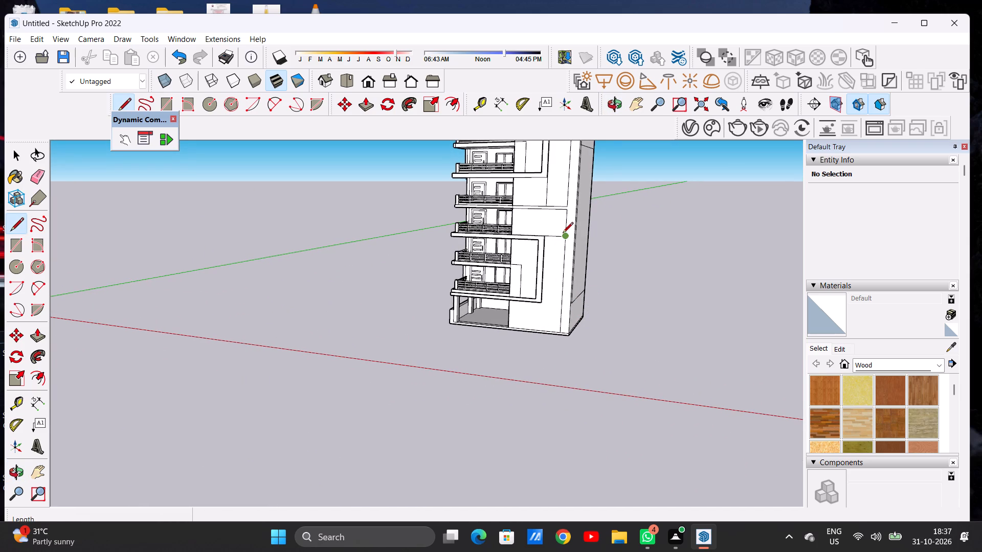
scroll(565, 233, "up", 14)
scroll(568, 236, "down", 1)
scroll(568, 236, "up", 2)
left_click(567, 247)
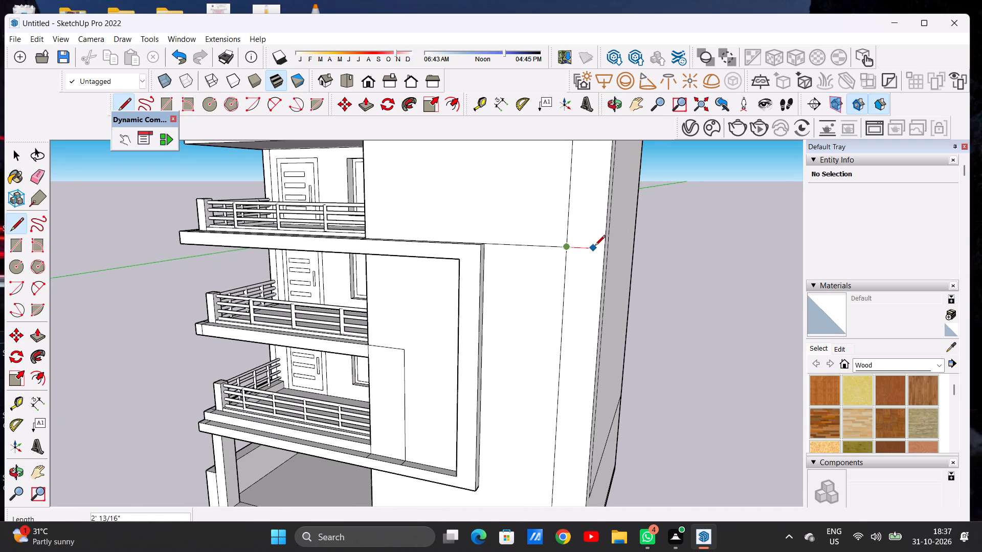
left_click(605, 248)
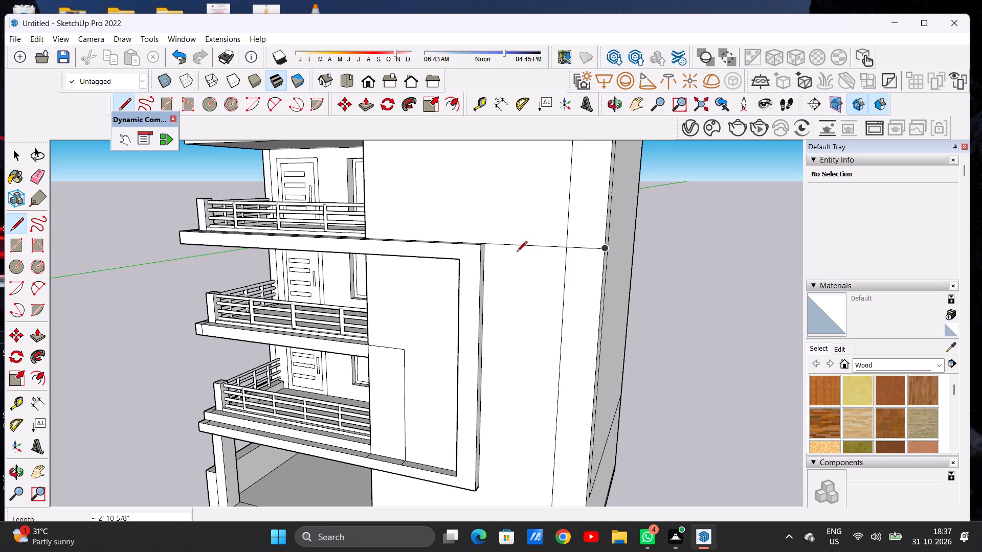
Draw a parallel horizontal line just below, from the lower frame's outer edge to the long vertical line.
scroll(544, 235, "down", 11)
middle_click_drag(539, 260, 562, 274)
scroll(547, 266, "up", 2)
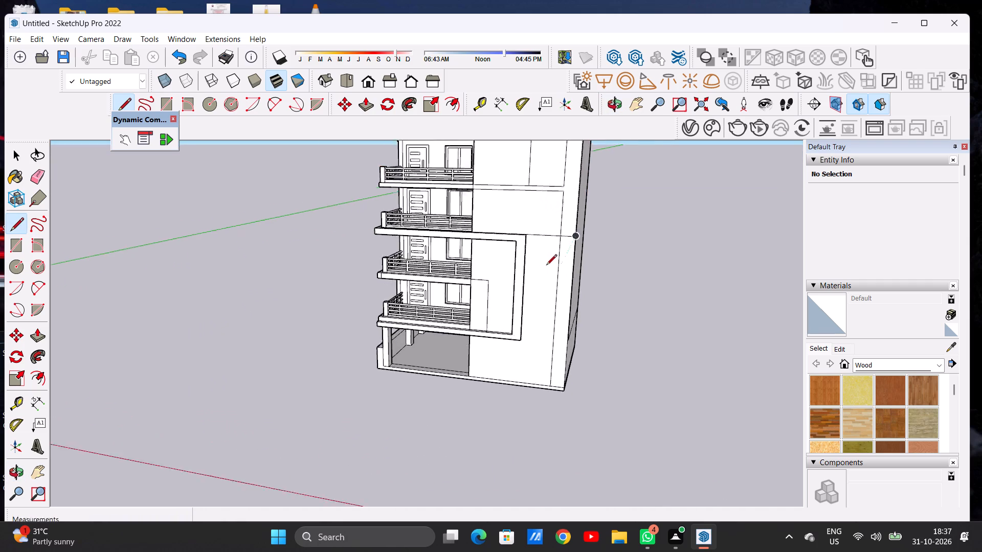
scroll(546, 266, "up", 13)
left_click(453, 200)
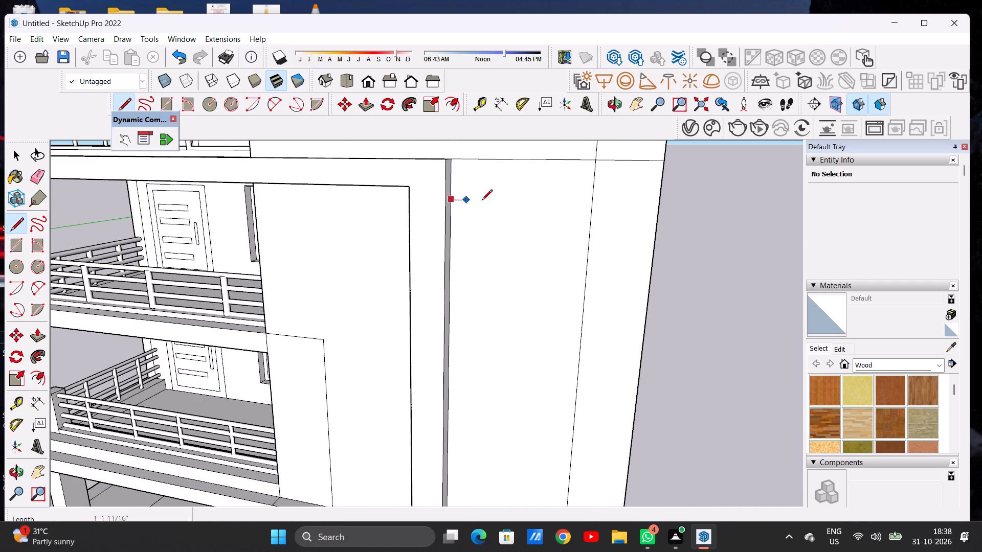
left_click(590, 204)
scroll(543, 238, "down", 9)
scroll(549, 225, "up", 1)
scroll(549, 225, "down", 4)
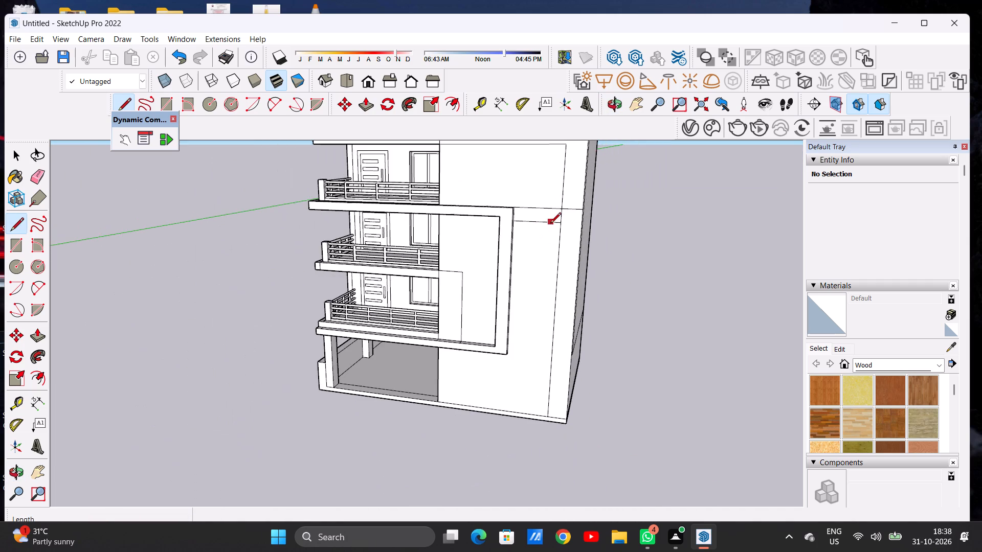
scroll(561, 221, "down", 2)
key("space")
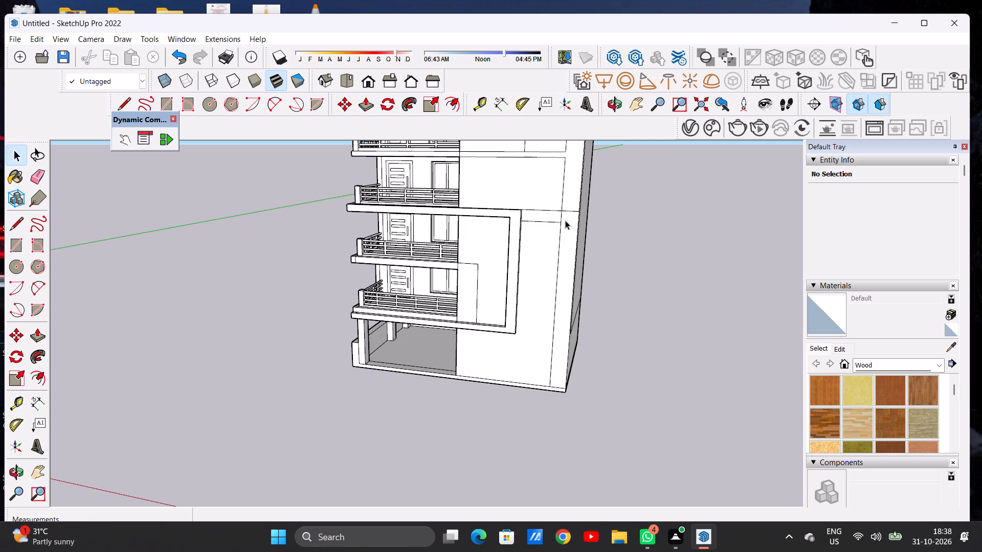
Erase the short segment of the long vertical line between the two horizontal lines beside the lower frame.
key("e")
scroll(565, 220, "up", 3)
scroll(565, 220, "down", 1)
scroll(565, 220, "up", 3)
scroll(562, 220, "down", 1)
scroll(562, 220, "up", 1)
scroll(562, 220, "down", 1)
scroll(562, 220, "up", 1)
left_click(559, 212)
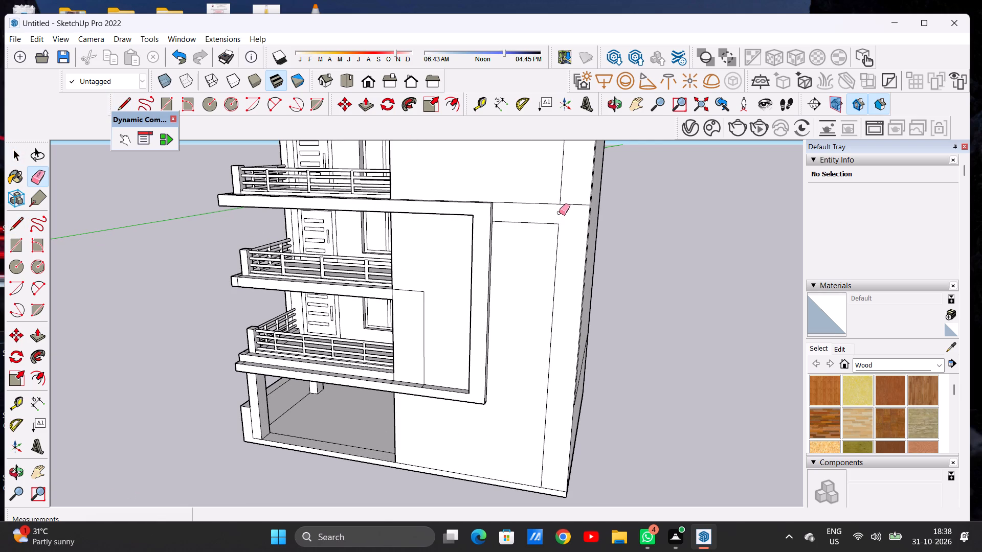
key("space")
Extend the middle horizontal band's lower line about 2' 10 5/8" from the vertical line to the front wall's outer corner edge.
scroll(564, 217, "down", 11)
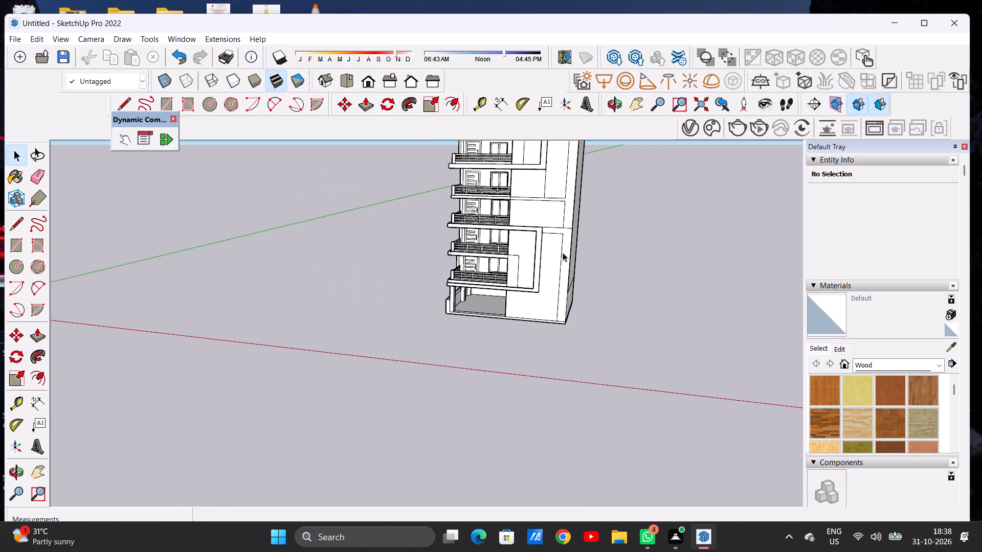
scroll(563, 252, "down", 15)
scroll(561, 176, "up", 12)
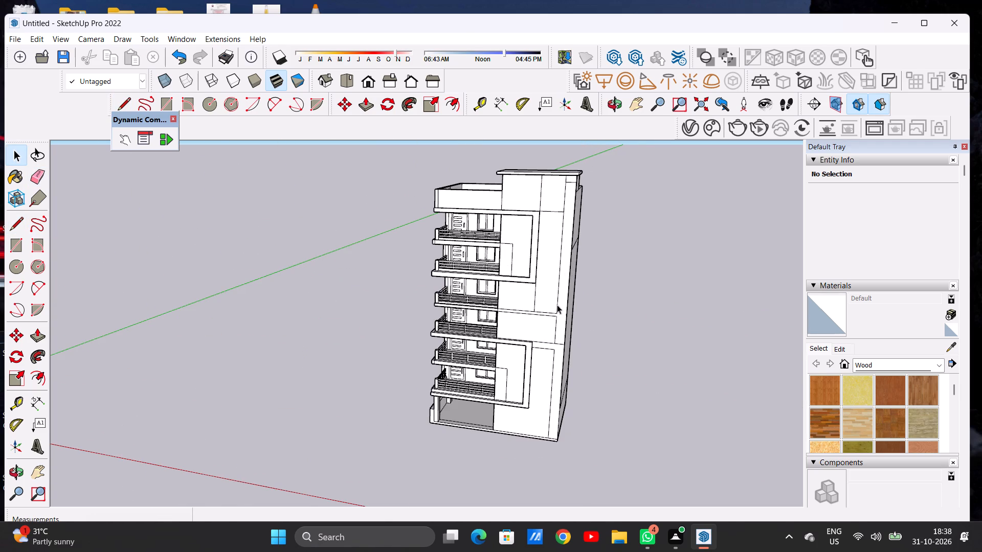
middle_click_drag(556, 305, 542, 307)
scroll(531, 335, "up", 7)
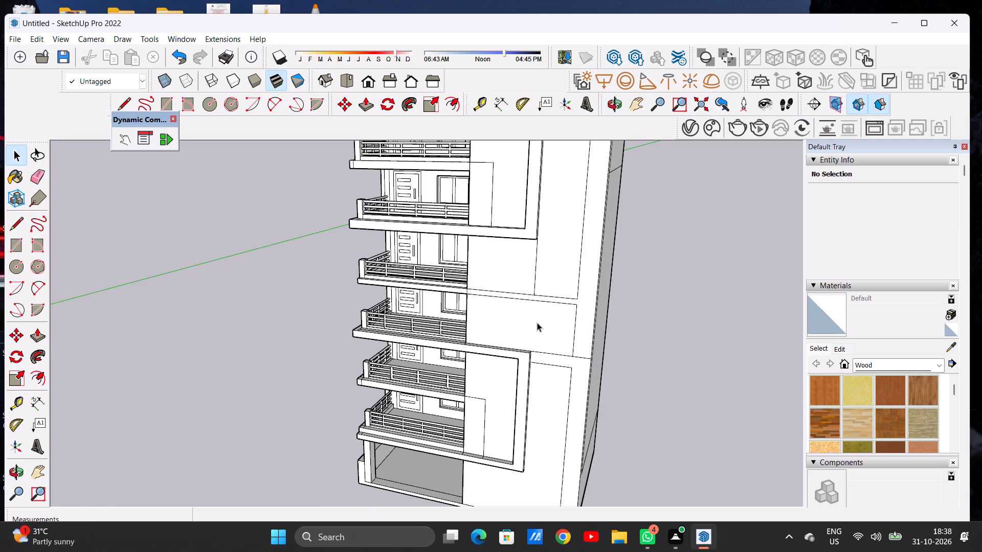
scroll(540, 316, "up", 9)
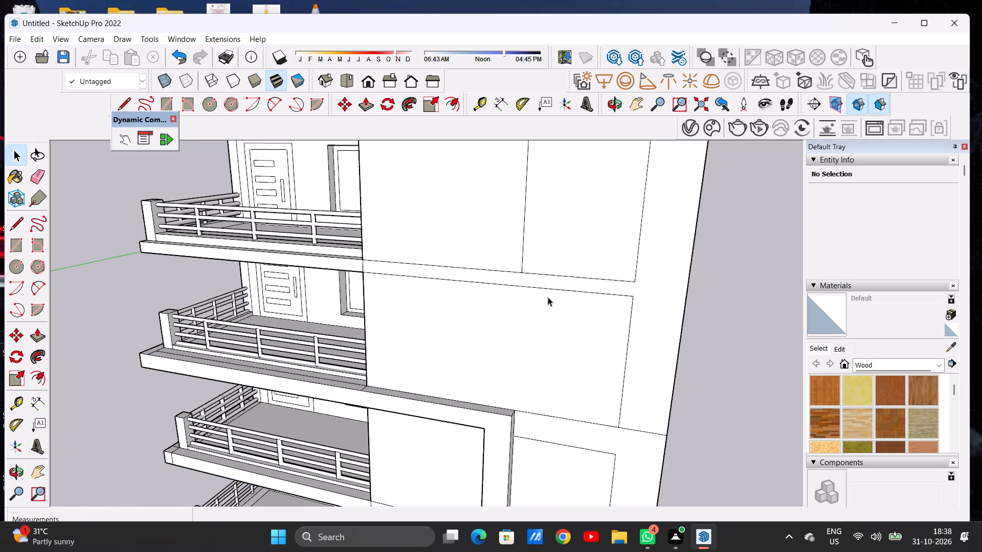
scroll(548, 297, "down", 11)
scroll(588, 301, "up", 2)
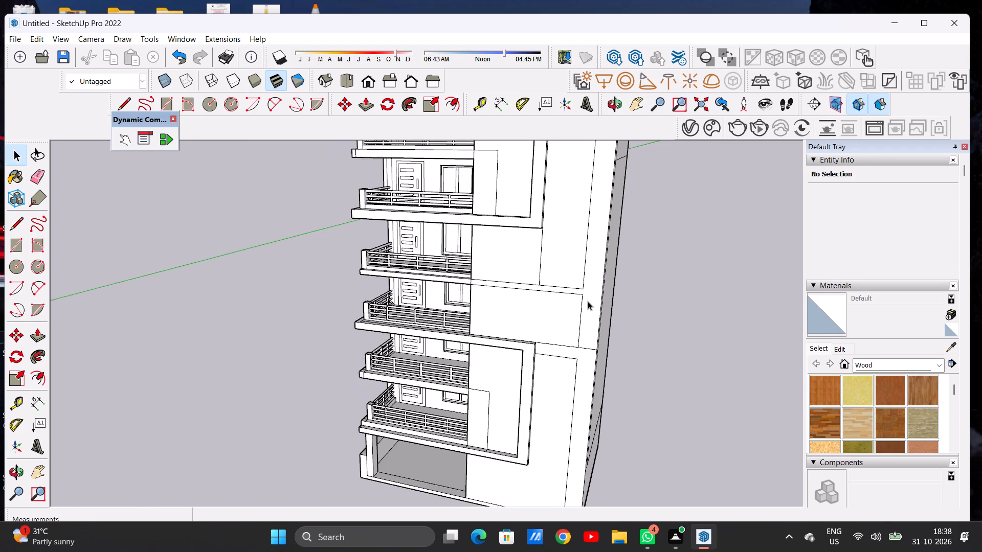
scroll(588, 301, "up", 2)
key("l")
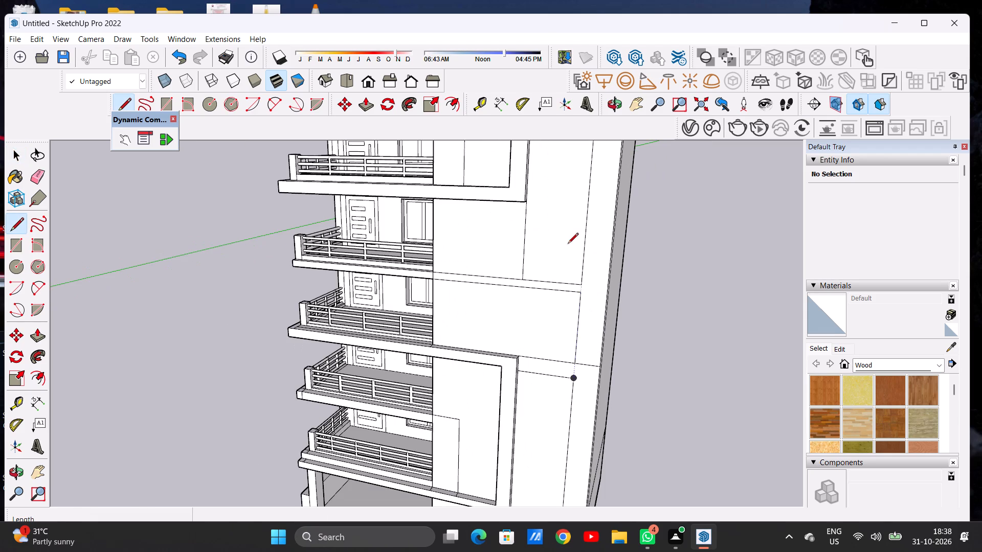
scroll(567, 244, "up", 11)
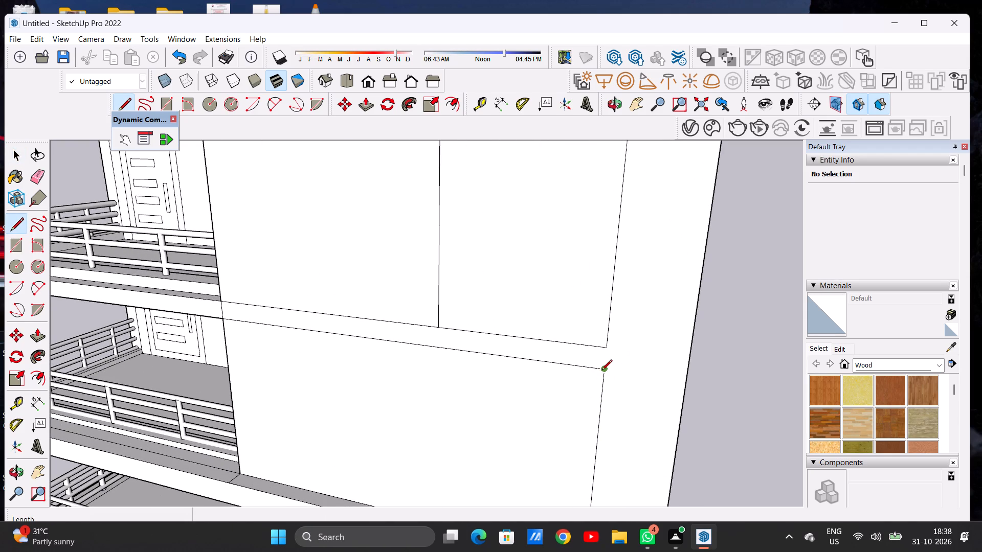
left_click(601, 371)
left_click(683, 379)
key("space")
Push/Pull the upper L-shaped strip, formed by the horizontal band and outer vertical border, 1' 3" out from the front wall.
scroll(427, 284, "down", 14)
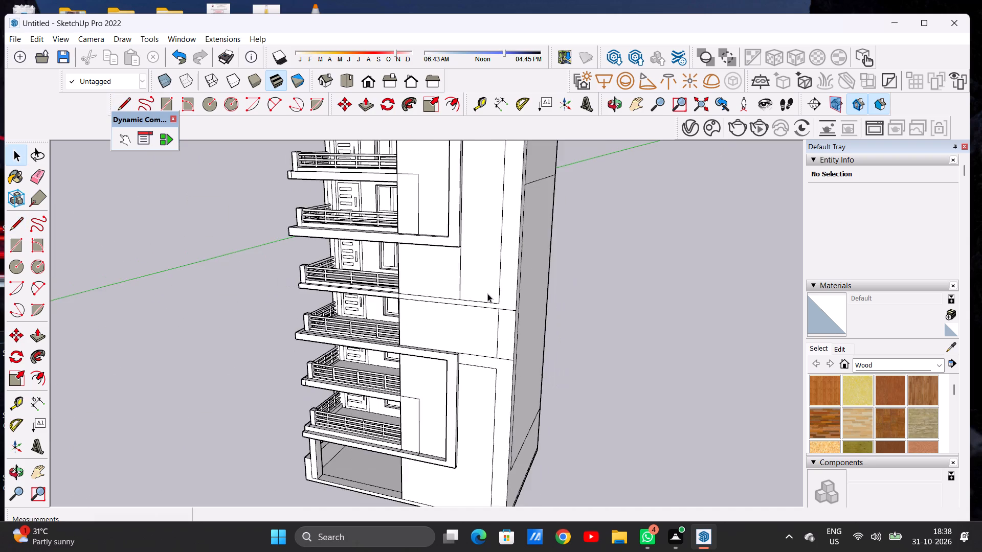
scroll(487, 293, "down", 17)
middle_click_drag(508, 288, 377, 291)
scroll(507, 289, "up", 15)
key("p")
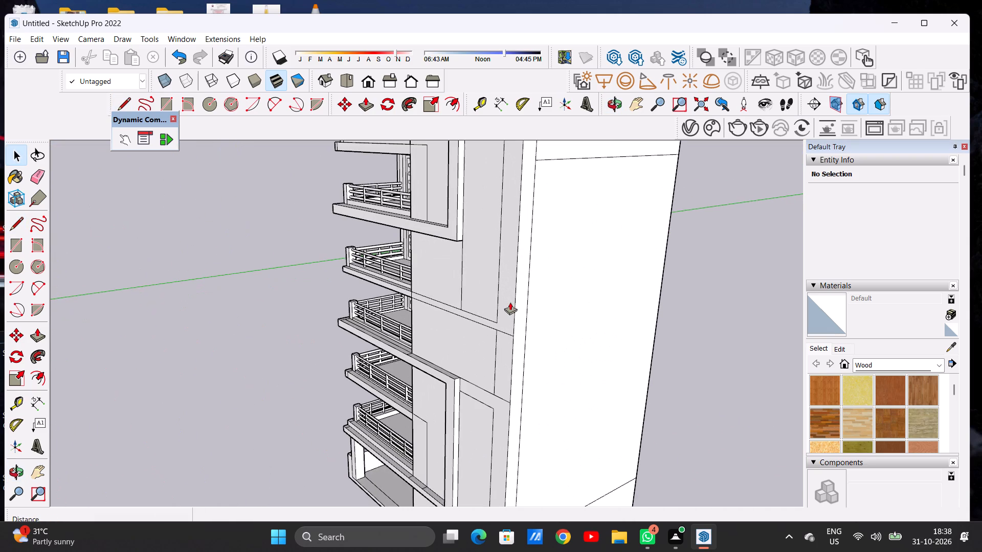
scroll(510, 314, "up", 7)
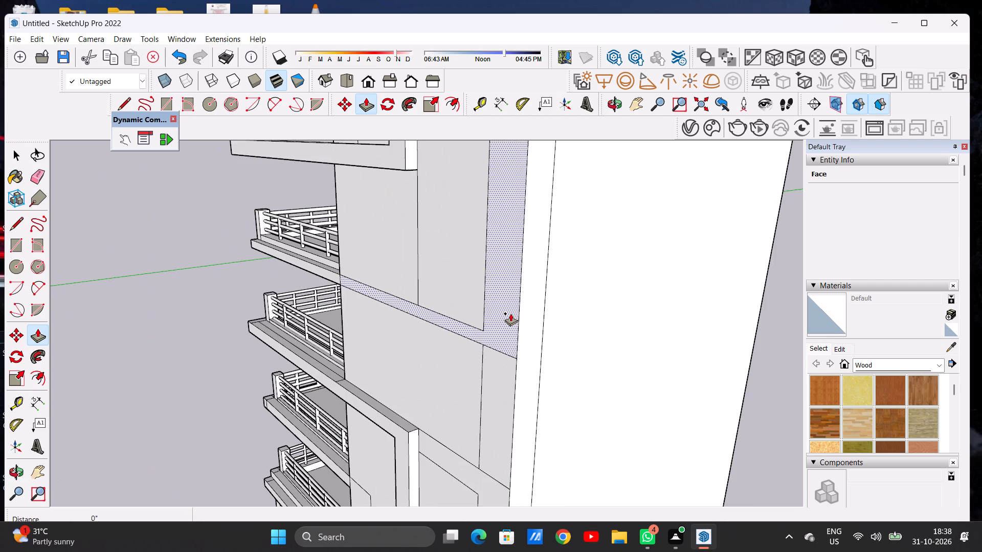
left_click(510, 313)
left_click(496, 323)
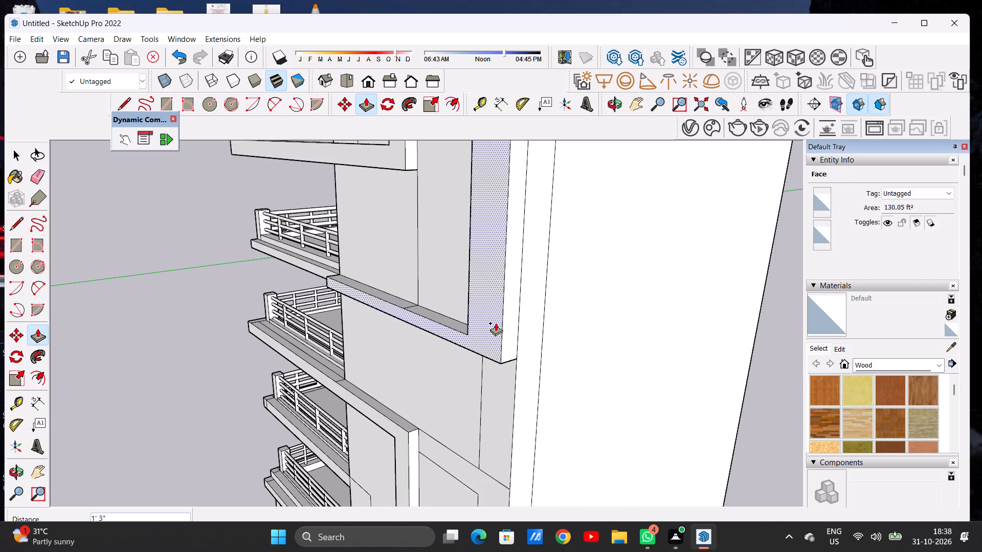
Push/Pull the lower L-shaped strip beside the lower frame 9 1/2" out from the front wall.
scroll(496, 326, "down", 13)
scroll(529, 303, "up", 1)
scroll(531, 299, "down", 12)
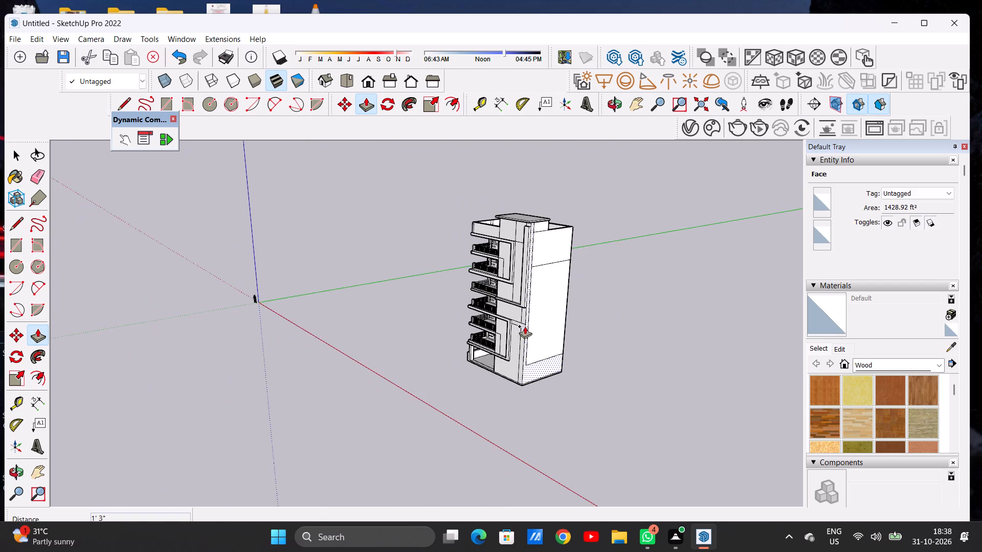
scroll(525, 354, "up", 13)
scroll(539, 267, "up", 7)
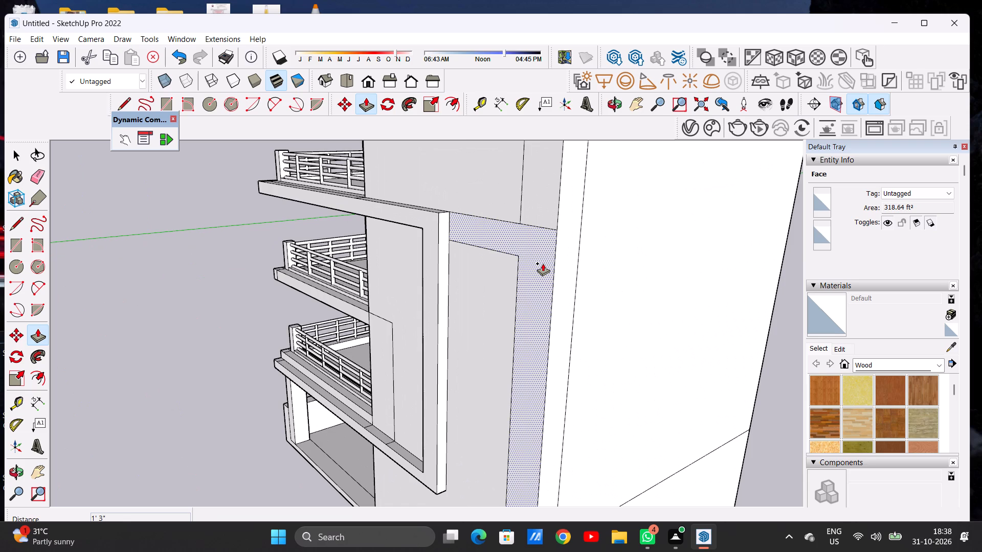
left_click(543, 263)
left_click(535, 277)
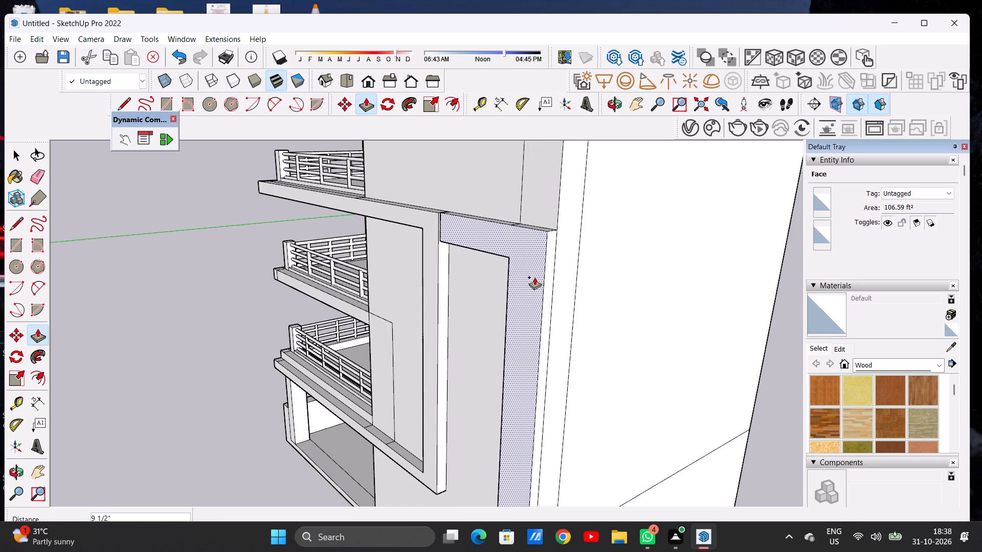
key("space")
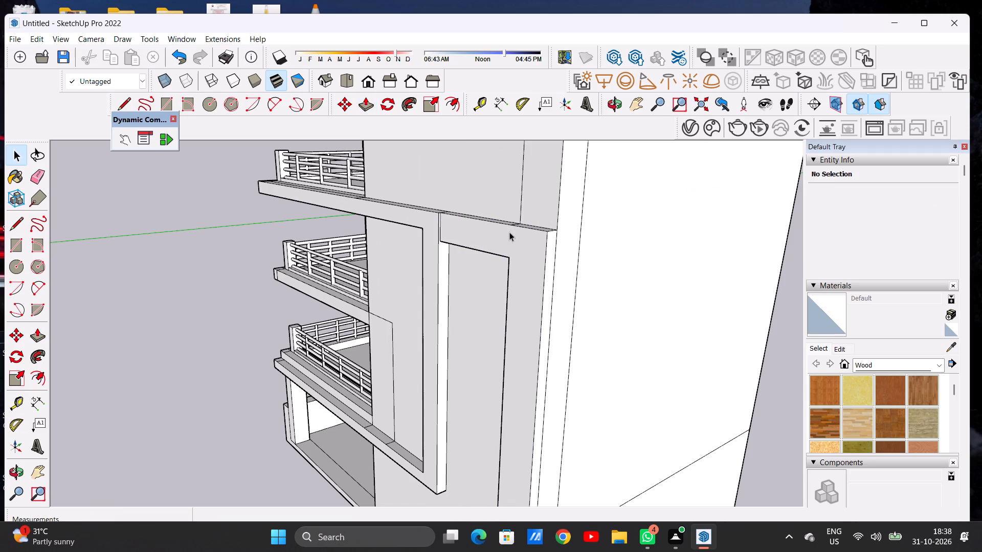
Examine the front facade with its raised L-shaped strips as a whole and close up beside the upper frame.
scroll(511, 235, "down", 13)
scroll(516, 257, "up", 1)
scroll(516, 257, "down", 10)
middle_click_drag(521, 272, 613, 256)
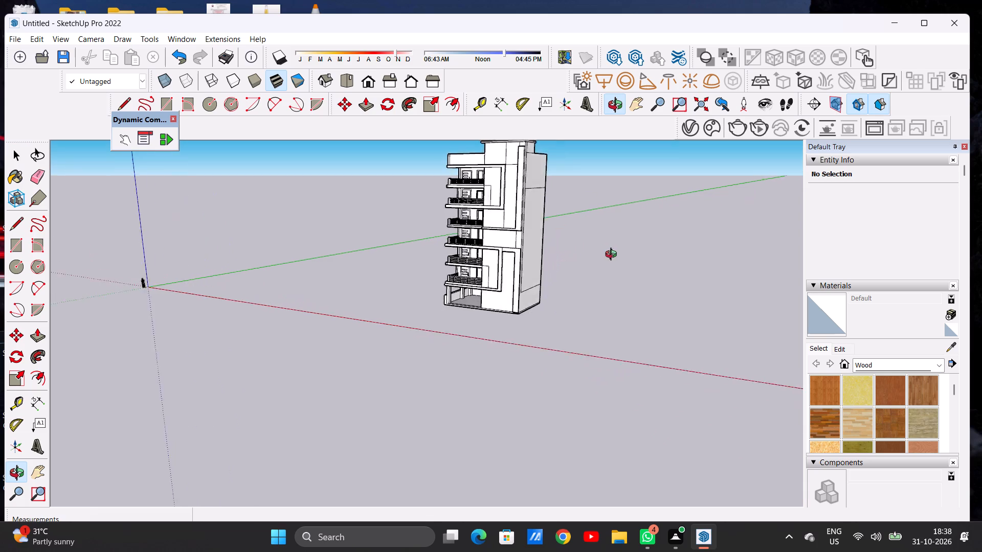
middle_click_drag(613, 256, 667, 246)
scroll(514, 251, "down", 6)
middle_click_drag(477, 247, 498, 246)
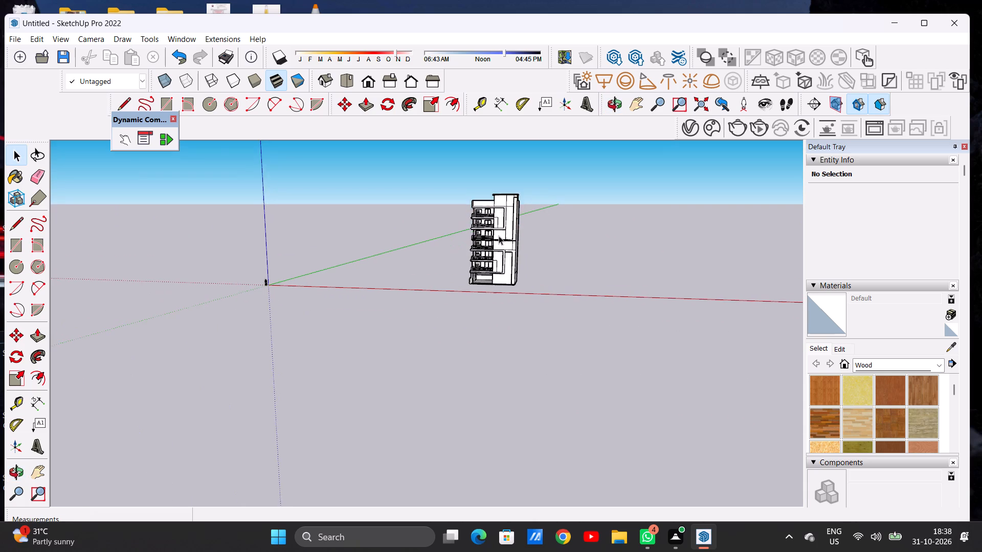
scroll(506, 216, "up", 6)
scroll(507, 215, "down", 1)
scroll(507, 215, "up", 17)
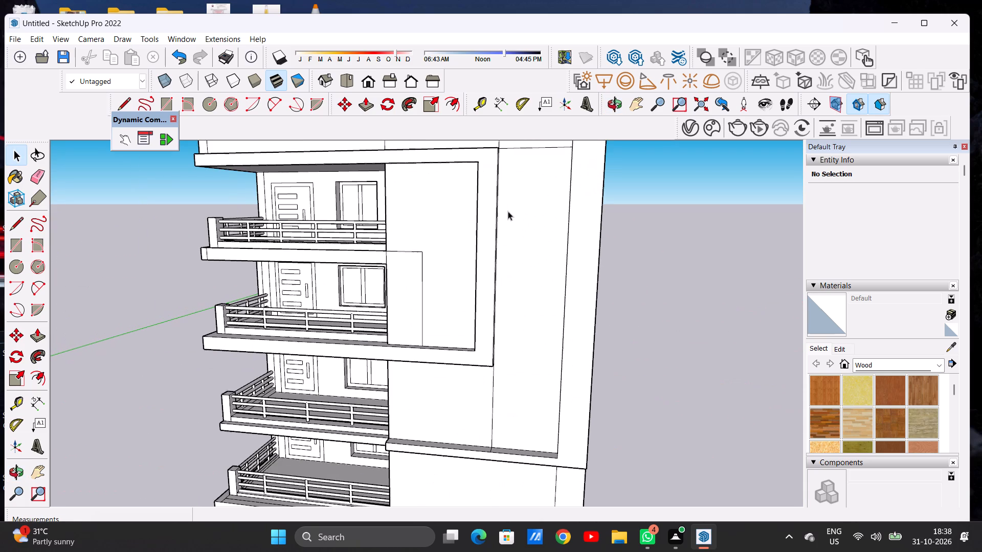
Erase the short leftover vertical line between the top of the raised outer border and the roof slab on the front wall.
scroll(508, 212, "down", 3)
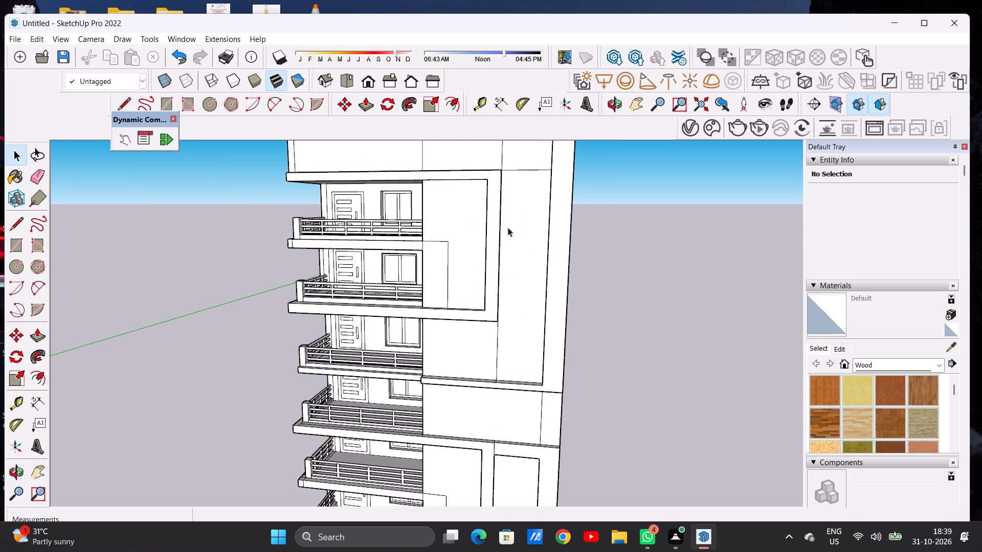
scroll(508, 227, "down", 15)
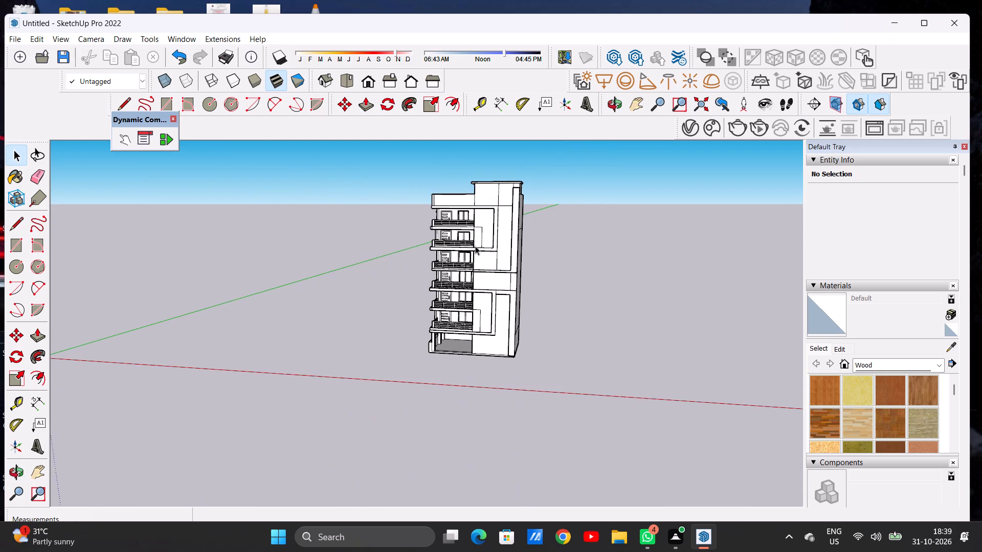
middle_click_drag(475, 245, 500, 248)
scroll(502, 201, "up", 10)
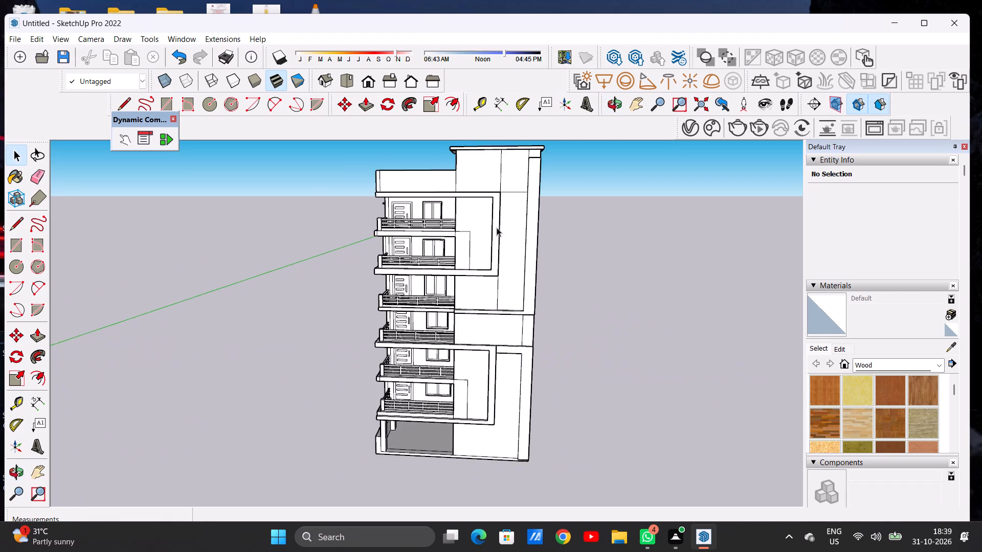
scroll(497, 227, "up", 8)
scroll(503, 211, "down", 1)
scroll(503, 211, "up", 4)
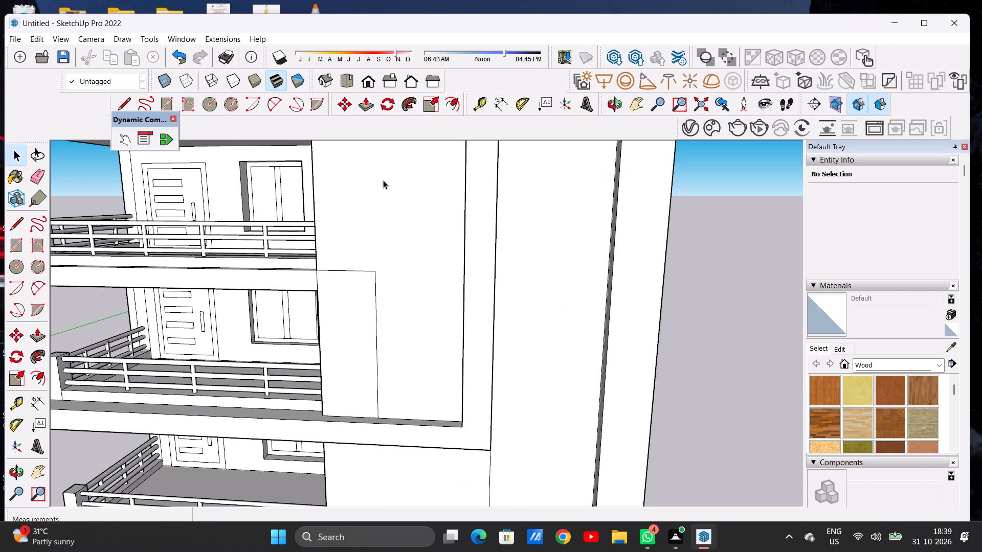
scroll(501, 281, "down", 20)
scroll(501, 281, "down", 1)
scroll(505, 211, "up", 6)
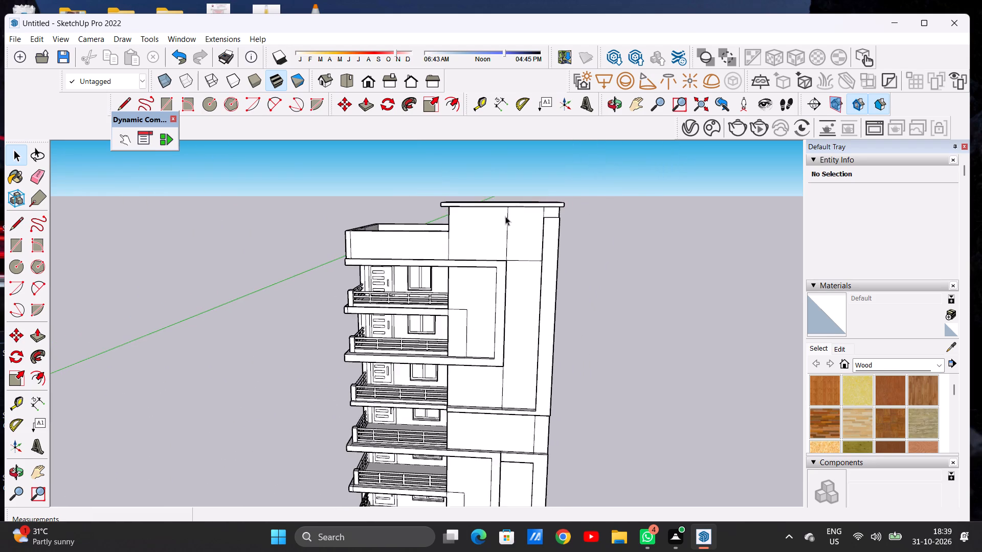
scroll(505, 216, "up", 6)
scroll(507, 222, "down", 6)
scroll(568, 211, "up", 9)
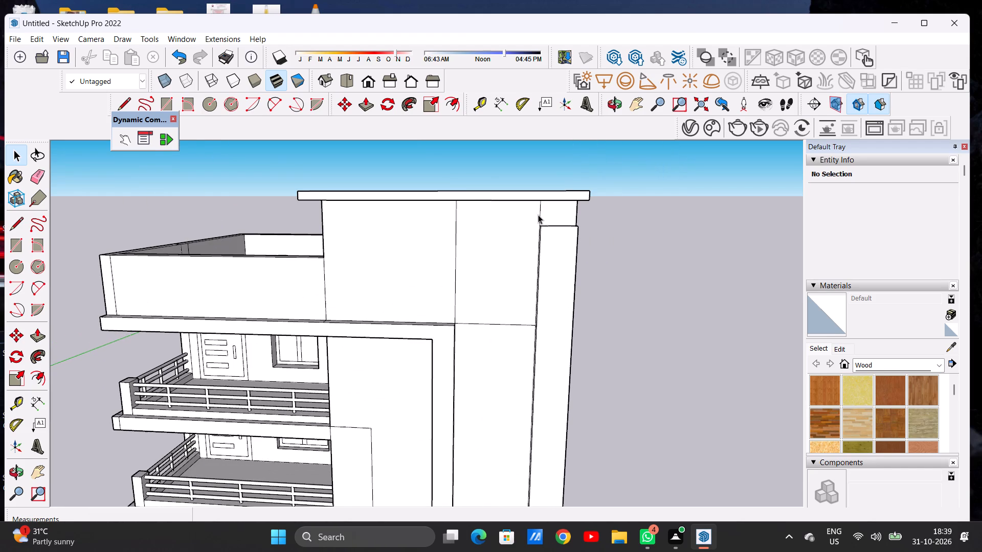
key("e")
scroll(538, 215, "up", 2)
scroll(538, 215, "down", 1)
scroll(538, 215, "up", 3)
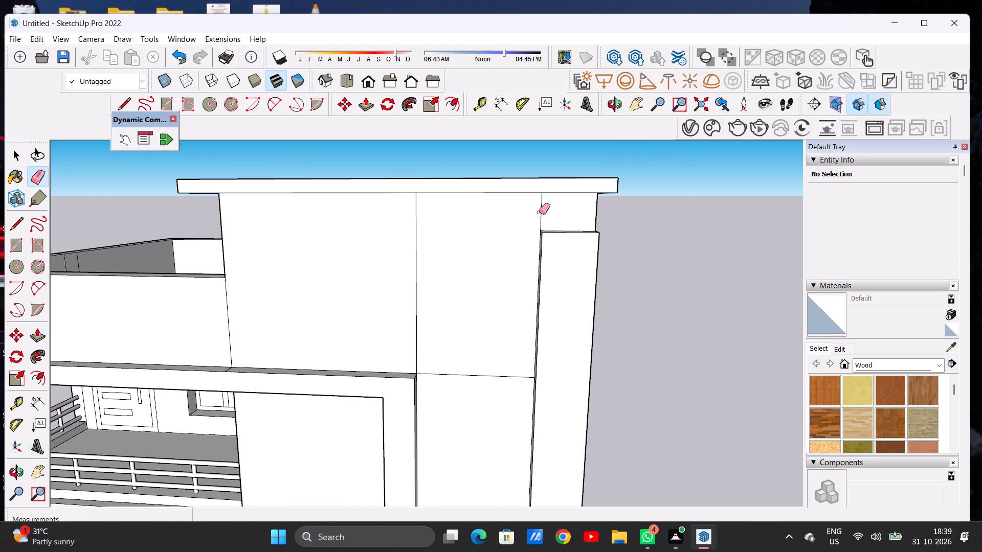
left_click(544, 212)
key("space")
Examine the building's front and side around the middle band and the raised outer border.
scroll(550, 231, "down", 20)
scroll(550, 231, "down", 3)
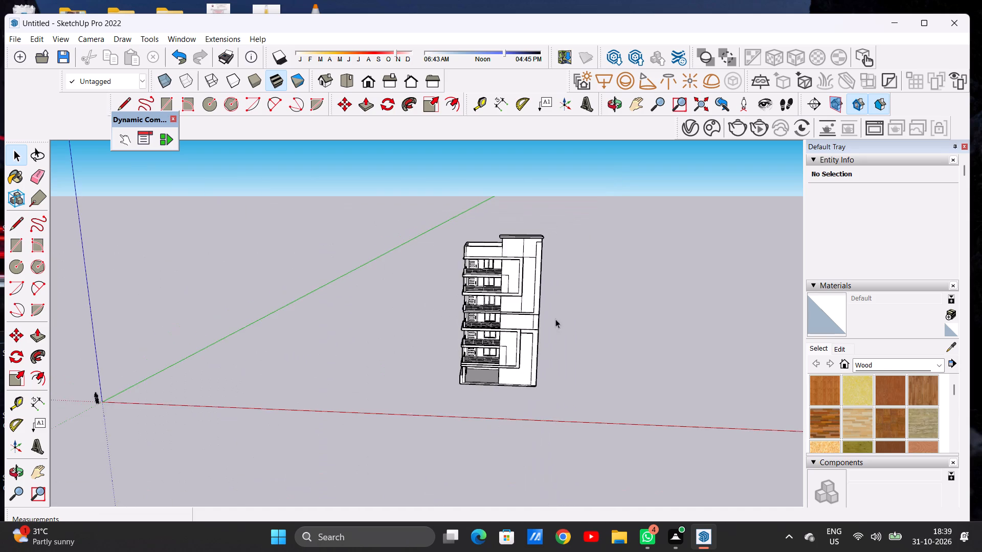
scroll(555, 319, "down", 5)
scroll(543, 337, "up", 20)
middle_click_drag(536, 291, 306, 306)
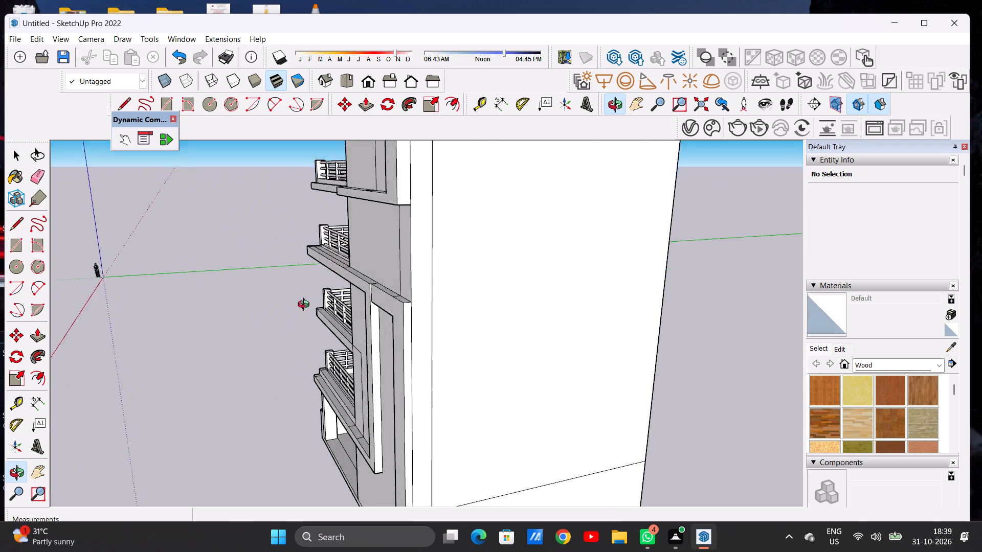
middle_click_drag(306, 306, 532, 302)
scroll(537, 282, "down", 5)
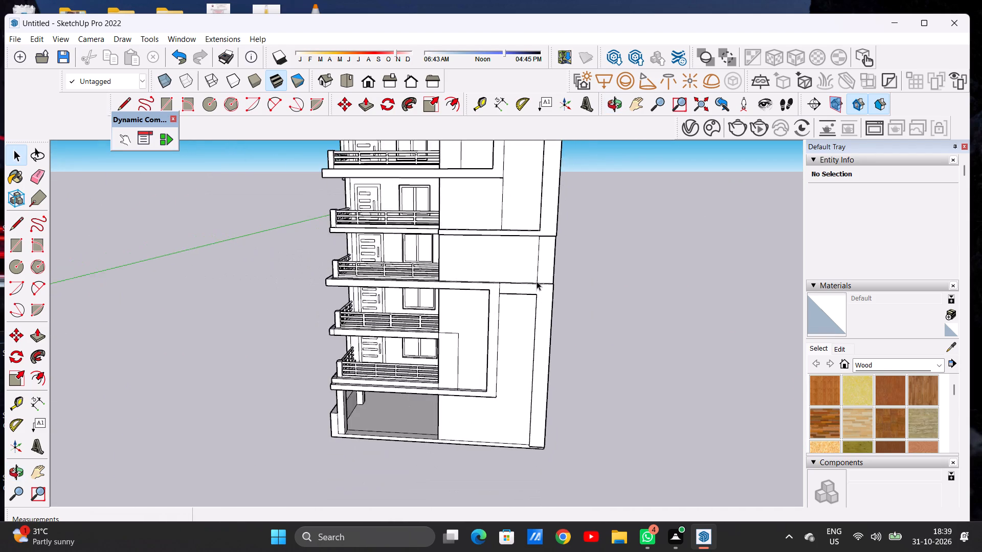
scroll(537, 281, "down", 9)
scroll(518, 286, "up", 7)
scroll(523, 289, "down", 1)
scroll(523, 289, "up", 9)
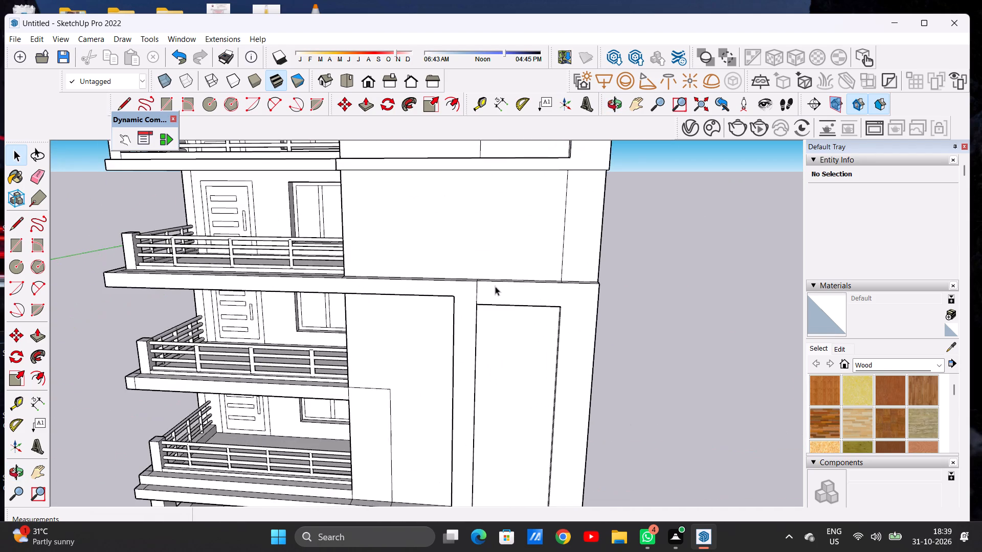
Push/Pull the underside of the outer vertical border 9" down to the bottom edge of the building's base.
scroll(495, 286, "down", 16)
scroll(504, 353, "up", 13)
scroll(504, 376, "down", 1)
scroll(503, 376, "up", 1)
scroll(503, 374, "down", 1)
scroll(503, 374, "up", 9)
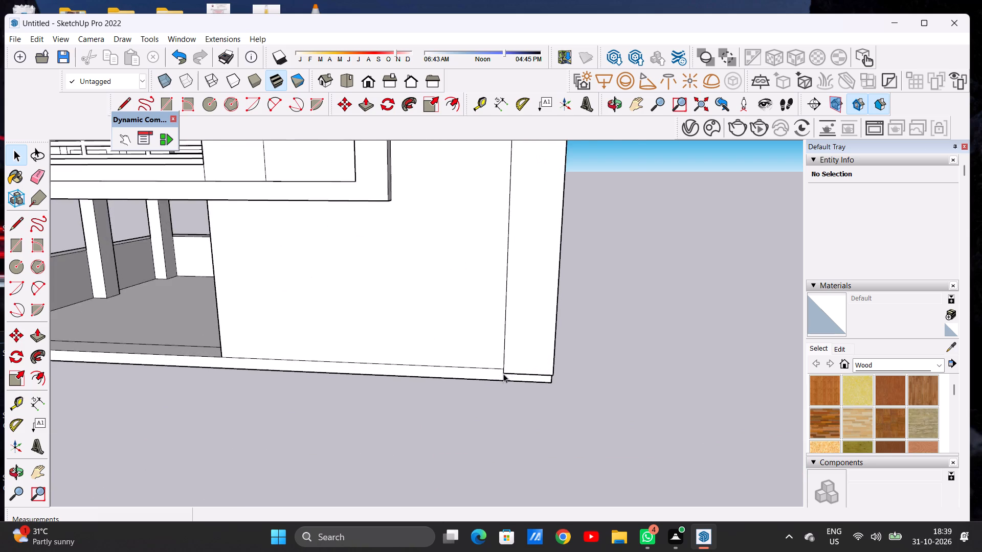
scroll(503, 374, "up", 7)
scroll(494, 310, "down", 3)
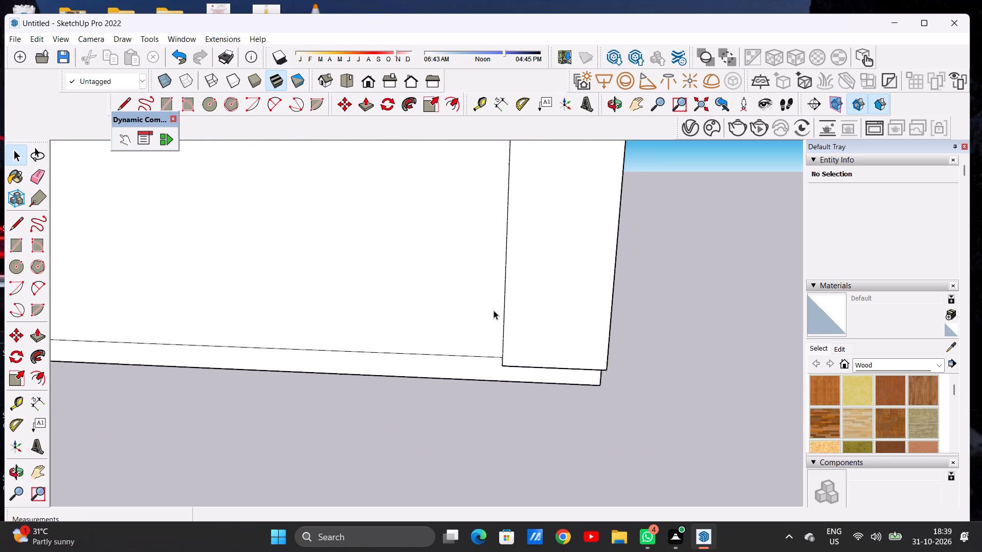
scroll(494, 310, "down", 4)
middle_click_drag(538, 369, 439, 351)
scroll(557, 341, "down", 6)
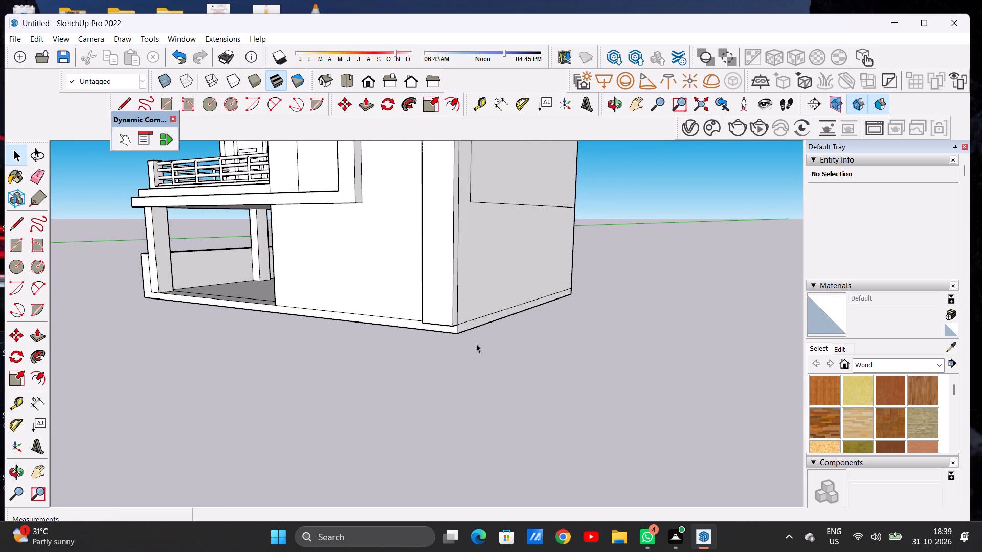
scroll(457, 340, "up", 3)
scroll(446, 340, "down", 1)
scroll(443, 340, "up", 6)
scroll(438, 321, "down", 1)
scroll(438, 321, "up", 2)
key("p")
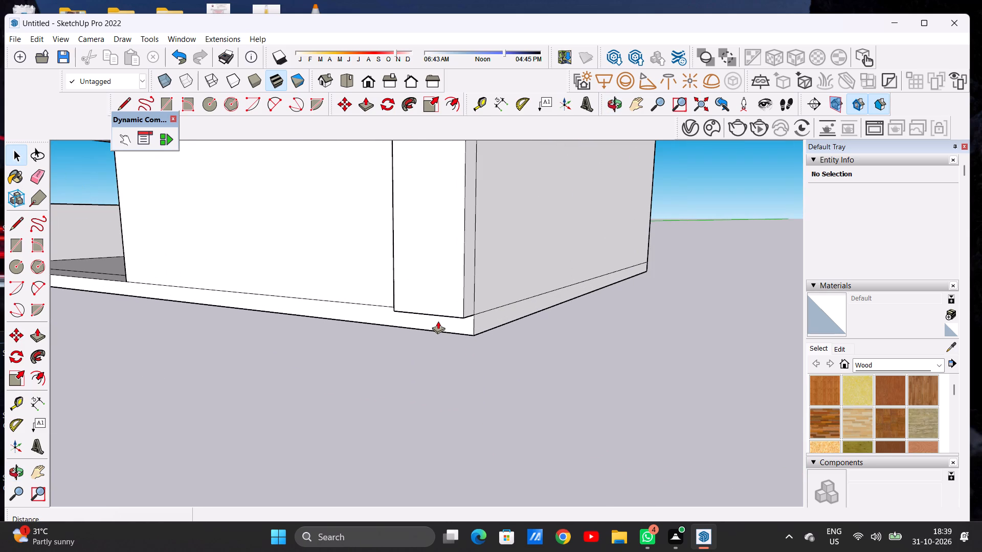
middle_click_drag(463, 327, 458, 267)
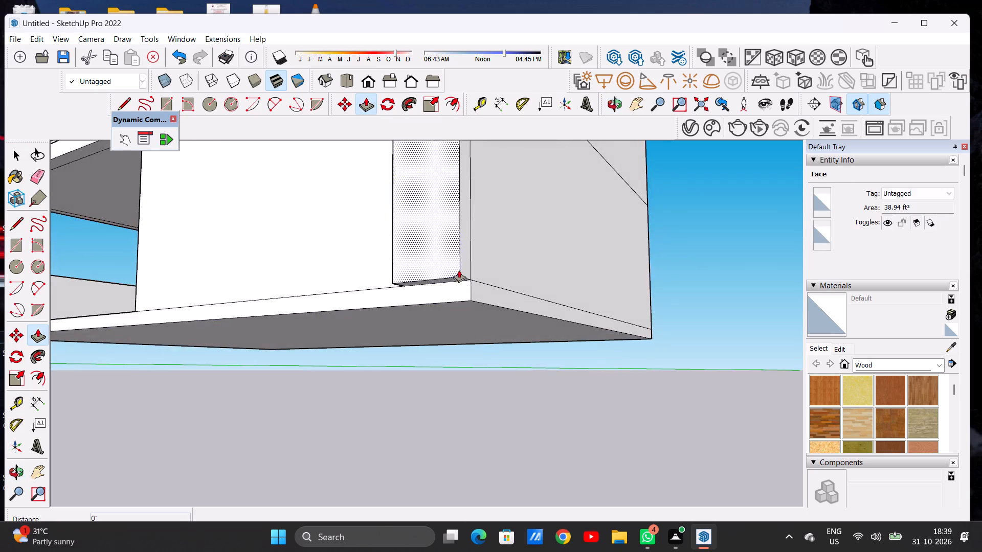
scroll(461, 277, "up", 2)
scroll(461, 277, "down", 1)
scroll(461, 277, "up", 12)
left_click(458, 282)
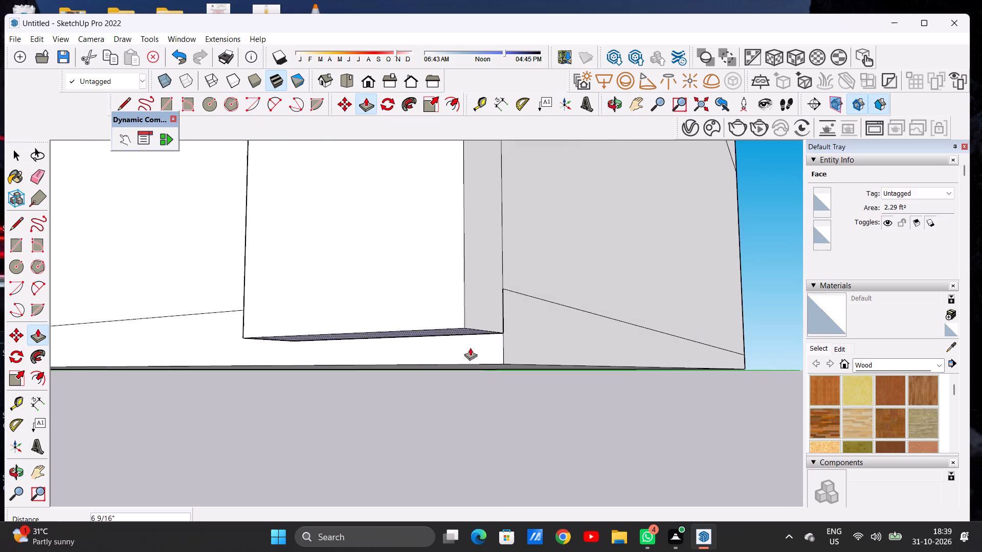
left_click(506, 363)
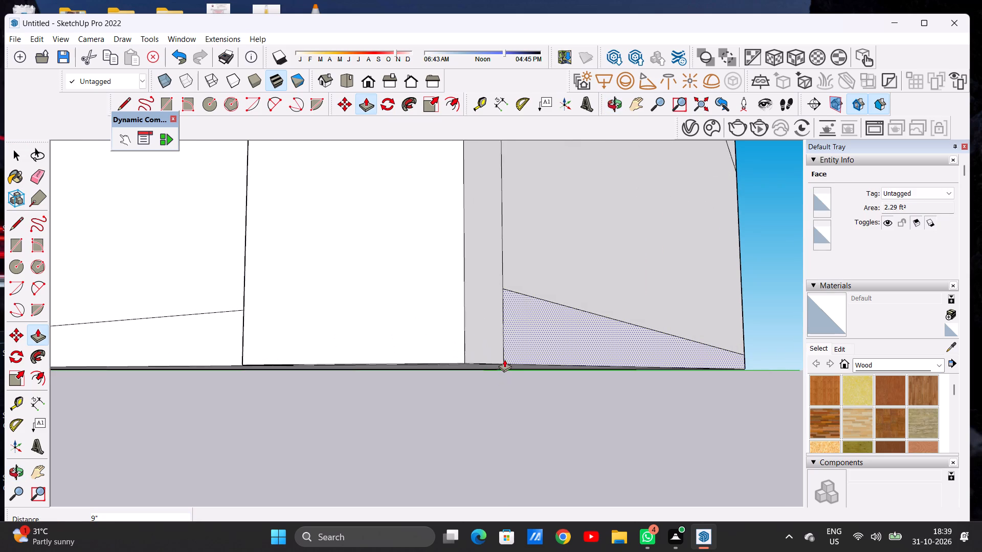
key("space")
Examine the extended outer border at the base and the front facade as a whole.
scroll(513, 348, "down", 14)
scroll(511, 345, "up", 1)
scroll(511, 345, "down", 2)
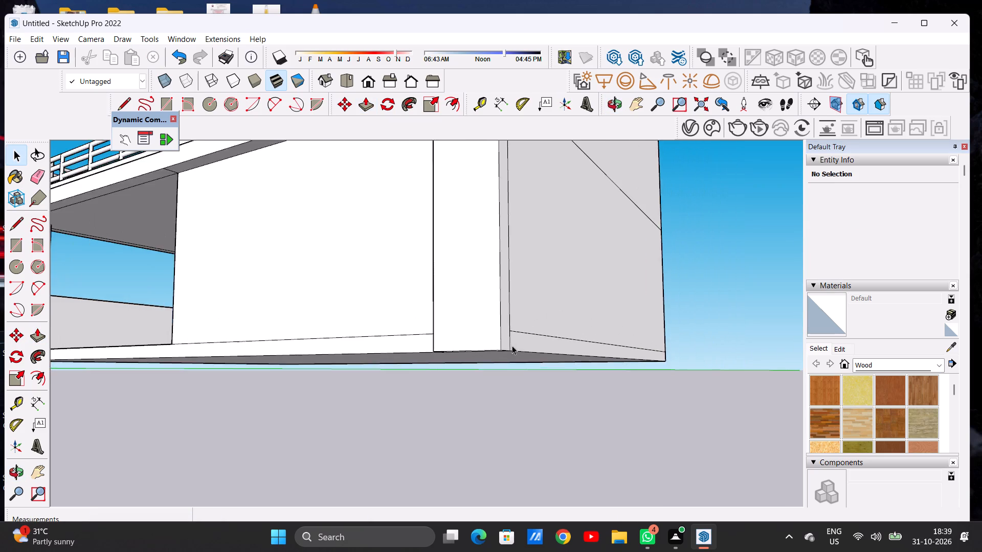
scroll(512, 346, "down", 6)
middle_click_drag(485, 319, 540, 399)
scroll(540, 363, "up", 1)
scroll(543, 334, "down", 2)
scroll(543, 345, "up", 1)
scroll(543, 346, "down", 9)
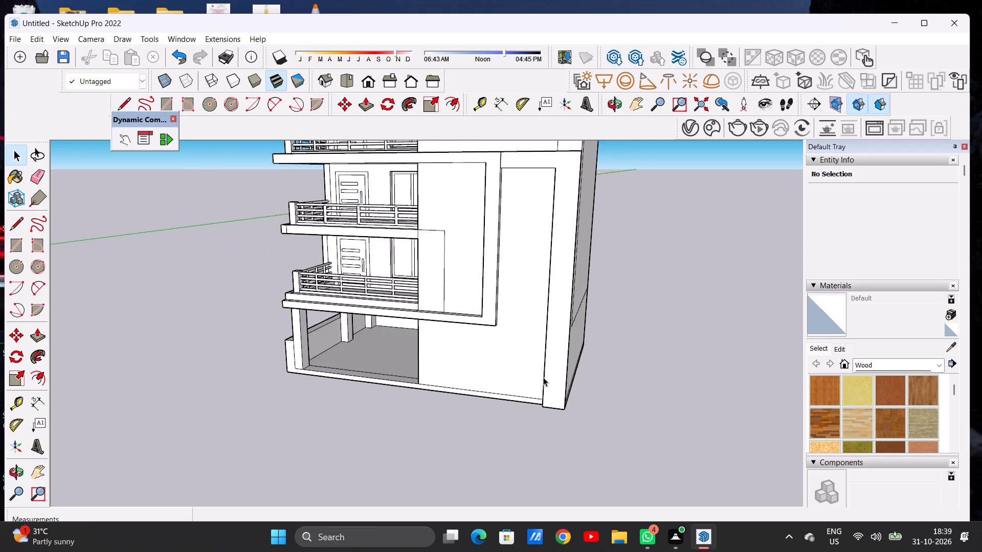
middle_click_drag(538, 366, 560, 364)
scroll(537, 382, "down", 14)
middle_click_drag(525, 359, 537, 344)
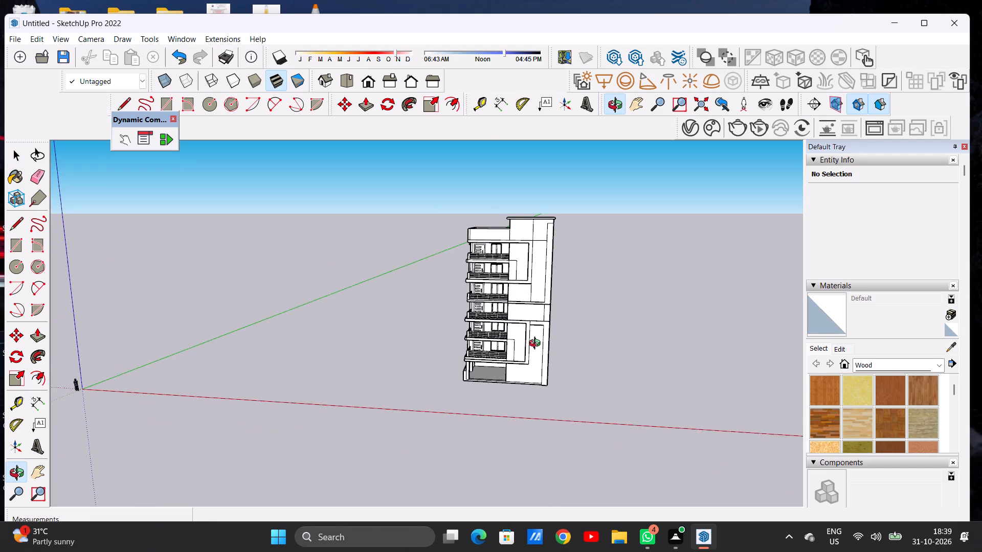
middle_click_drag(537, 344, 538, 363)
scroll(508, 341, "down", 7)
scroll(525, 353, "up", 19)
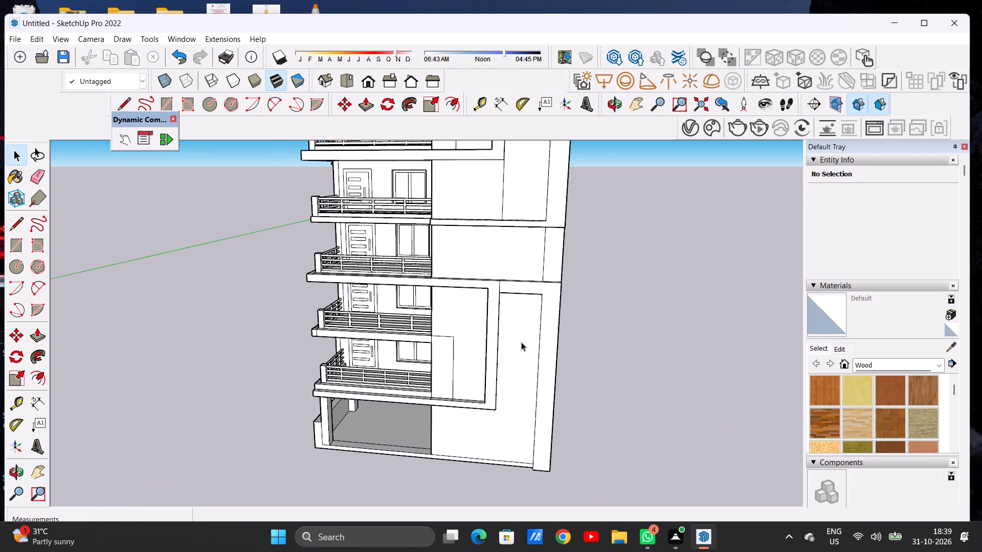
scroll(553, 362, "down", 17)
middle_click_drag(545, 389, 549, 360)
scroll(534, 373, "up", 4)
scroll(534, 373, "down", 1)
scroll(534, 373, "up", 1)
scroll(534, 373, "down", 1)
scroll(534, 378, "up", 1)
scroll(534, 378, "down", 2)
scroll(534, 378, "up", 7)
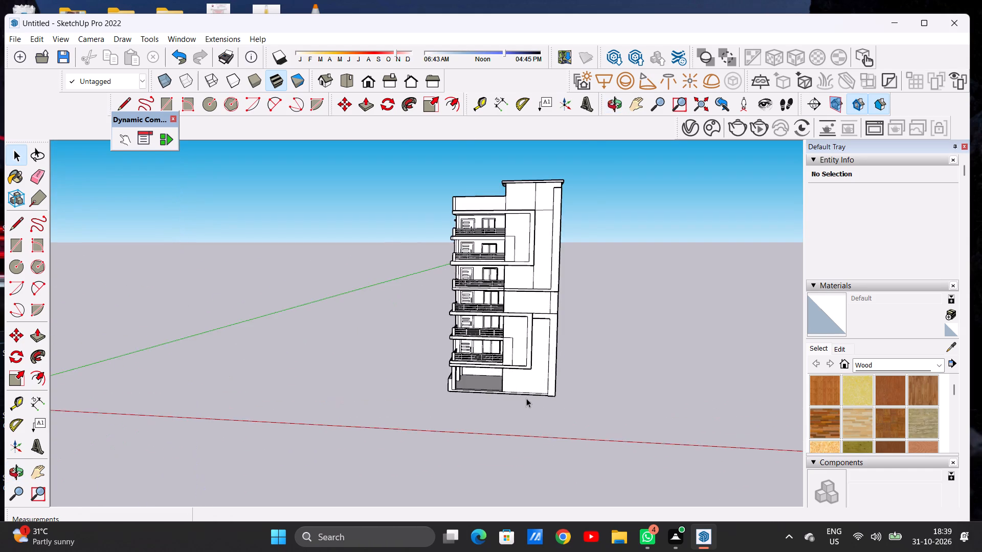
scroll(526, 398, "up", 13)
middle_click_drag(545, 391, 542, 401)
scroll(541, 394, "down", 20)
scroll(541, 394, "down", 2)
scroll(544, 338, "up", 1)
scroll(544, 338, "down", 1)
scroll(544, 338, "up", 20)
scroll(544, 338, "up", 4)
Examine the raised facade borders from the building's side and around the lower frame.
middle_click_drag(569, 334, 368, 327)
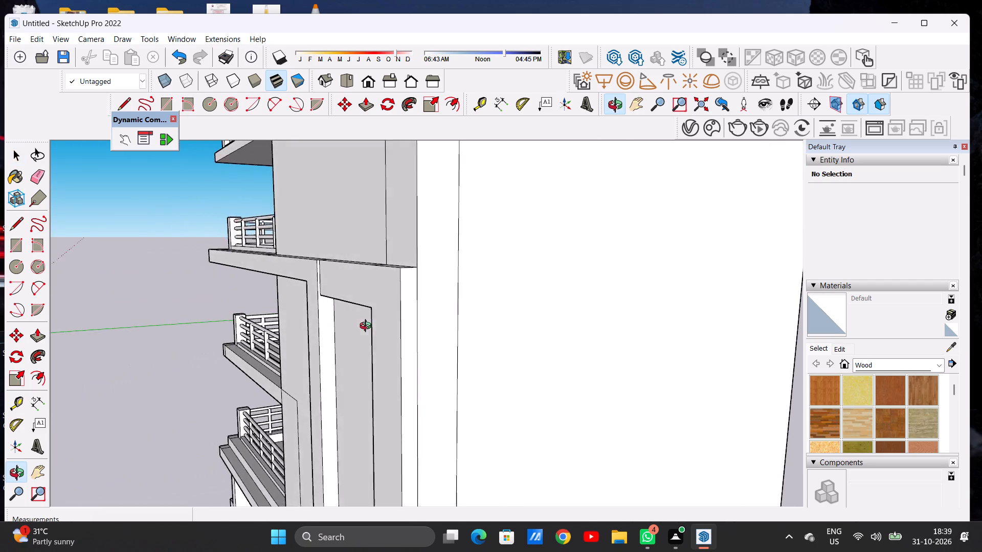
middle_click_drag(368, 327, 577, 328)
scroll(577, 328, "up", 1)
scroll(577, 328, "down", 14)
scroll(589, 306, "up", 1)
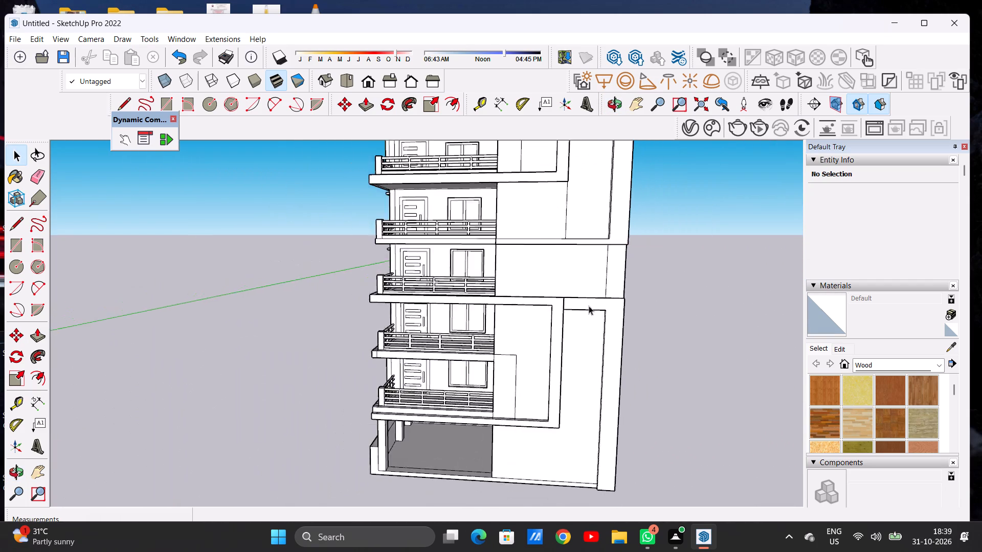
scroll(589, 306, "down", 10)
scroll(570, 341, "up", 1)
scroll(569, 345, "down", 5)
scroll(570, 336, "up", 14)
middle_click_drag(559, 329, 525, 329)
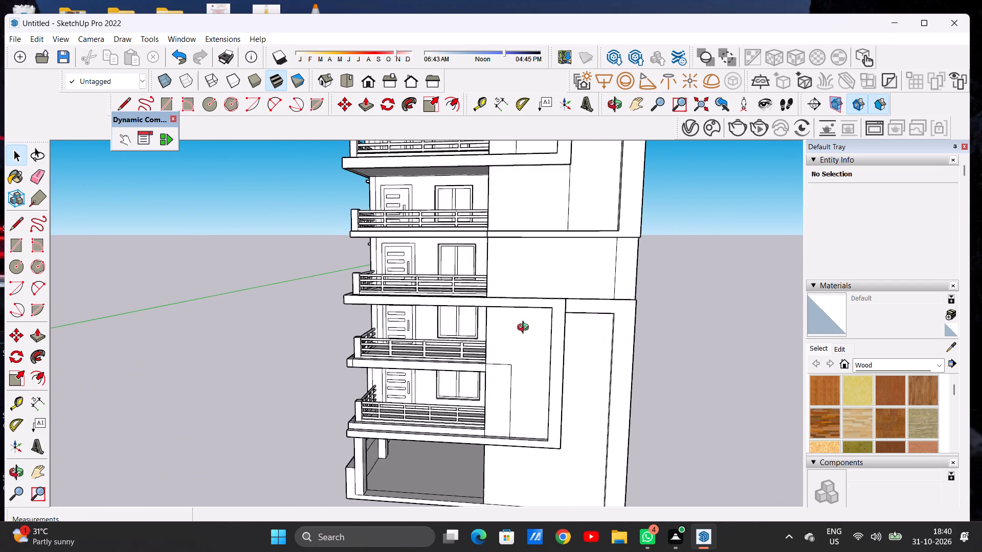
middle_click_drag(525, 329, 539, 332)
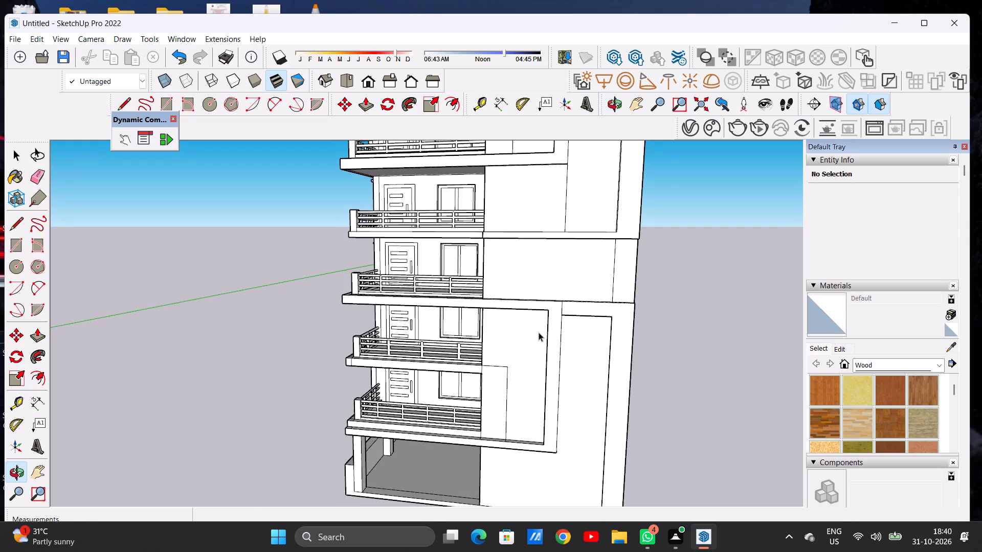
Examine the upper frame and top-floor part of the front wall, and the entire building from a distance.
scroll(549, 337, "down", 18)
scroll(556, 273, "up", 7)
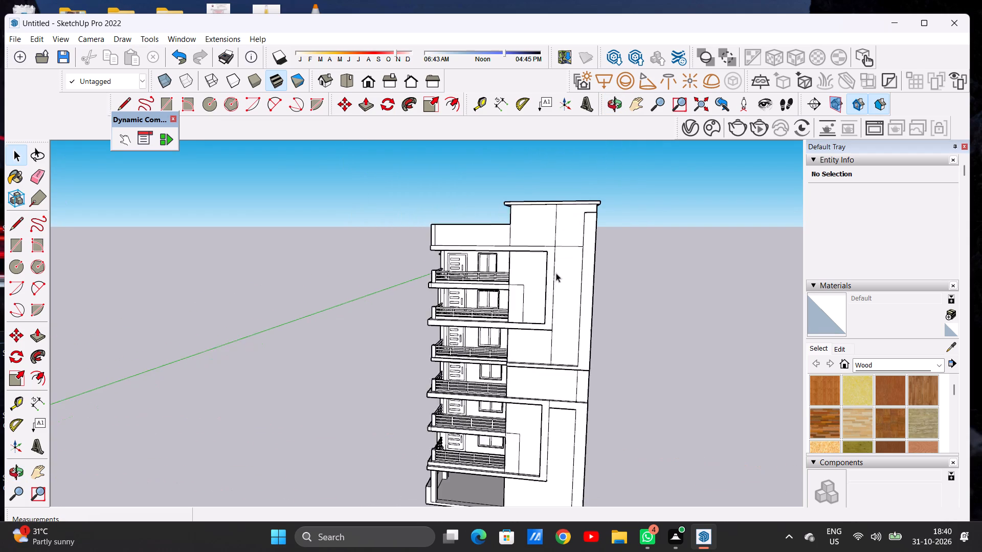
scroll(556, 273, "up", 10)
middle_click_drag(562, 254, 590, 266)
scroll(540, 280, "down", 7)
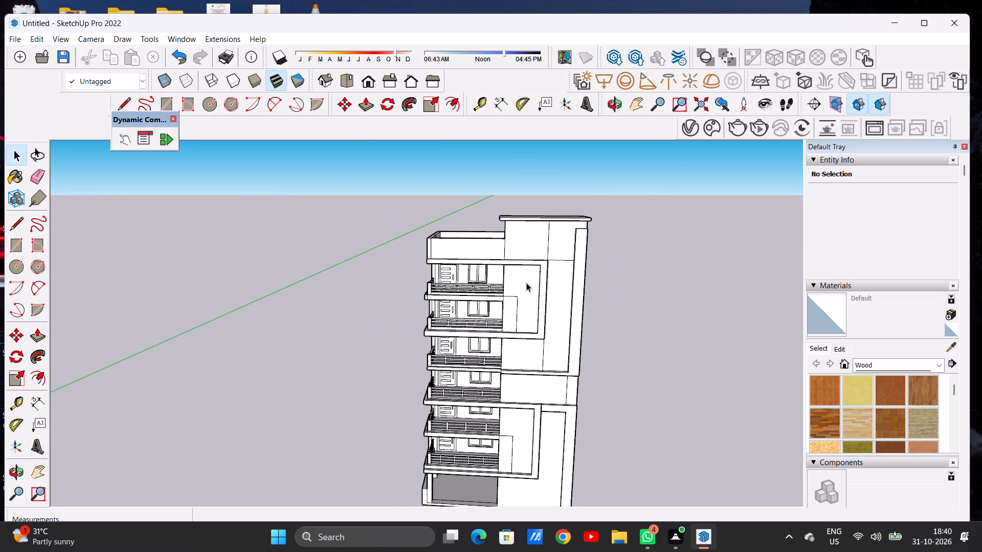
scroll(526, 283, "down", 8)
scroll(540, 275, "up", 19)
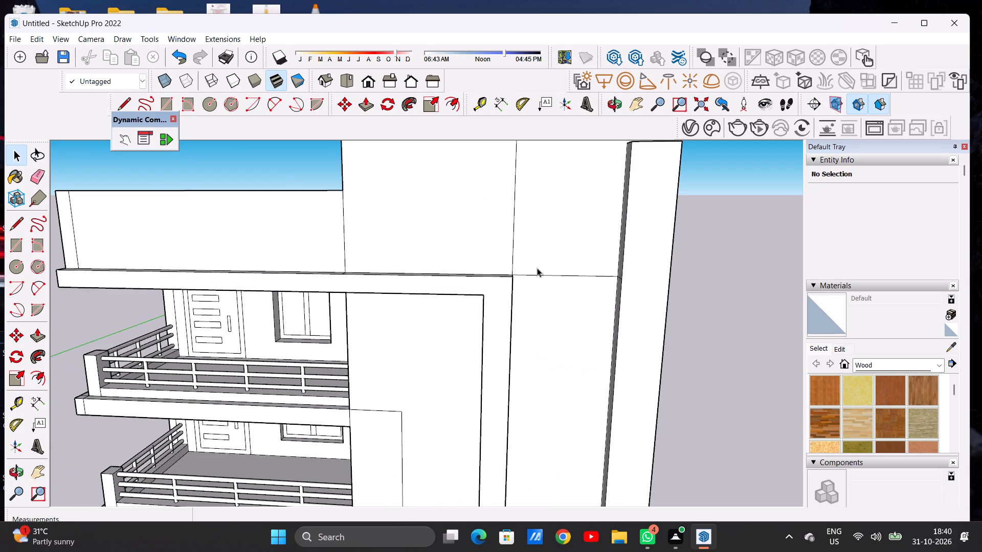
scroll(554, 282, "down", 8)
scroll(605, 244, "down", 14)
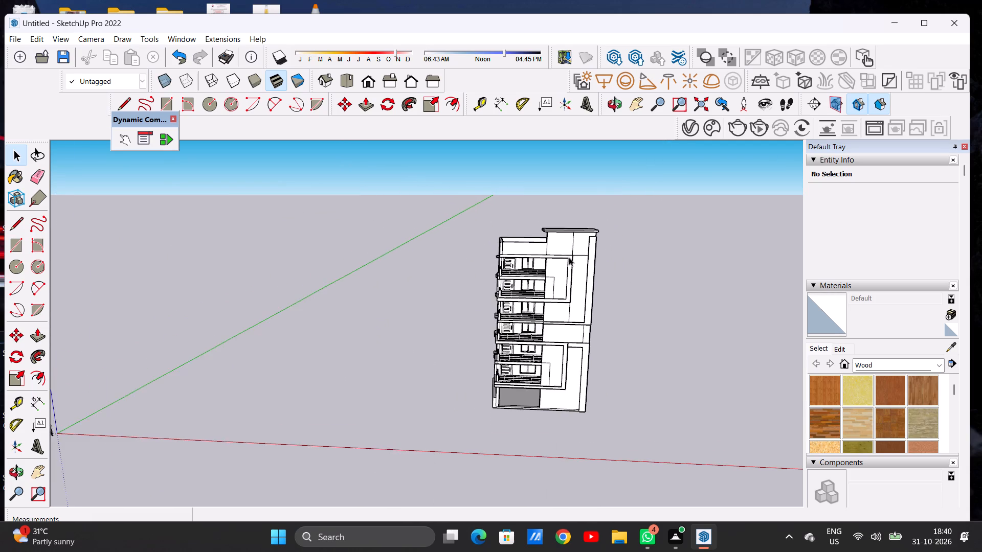
scroll(569, 257, "down", 2)
middle_click_drag(594, 346, 587, 330)
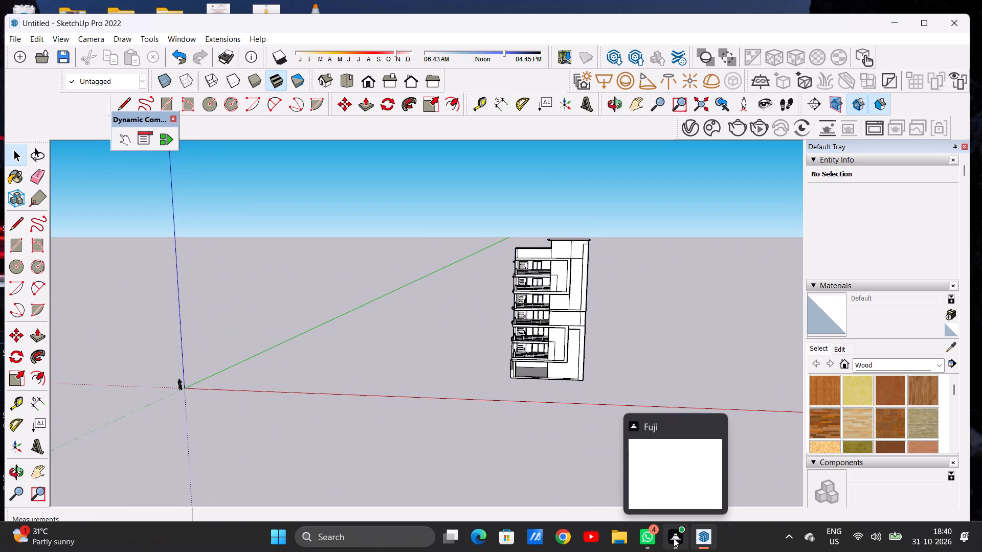
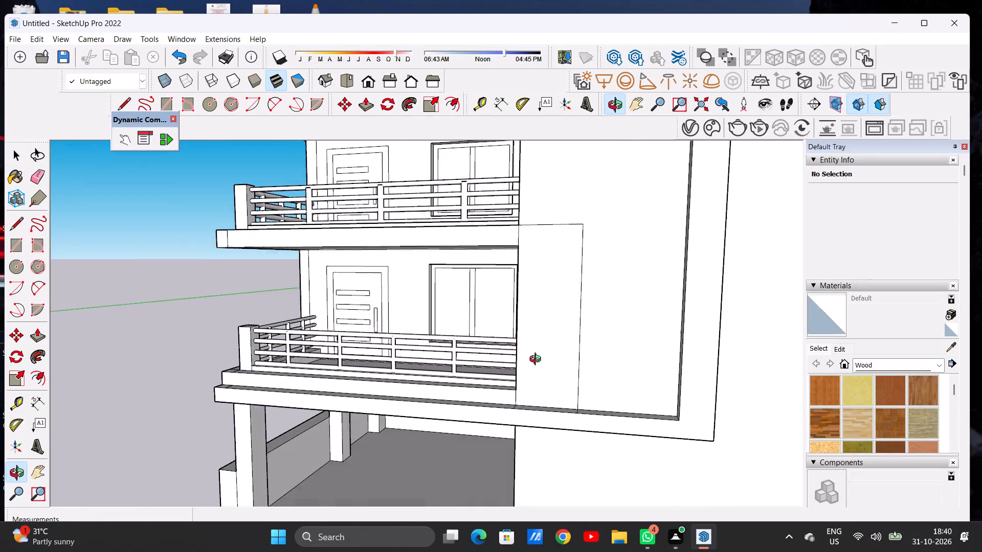
Examine the whole building from its front corner, including the side windows, balconies and upper floors.
scroll(548, 366, "down", 13)
middle_click_drag(408, 365, 600, 359)
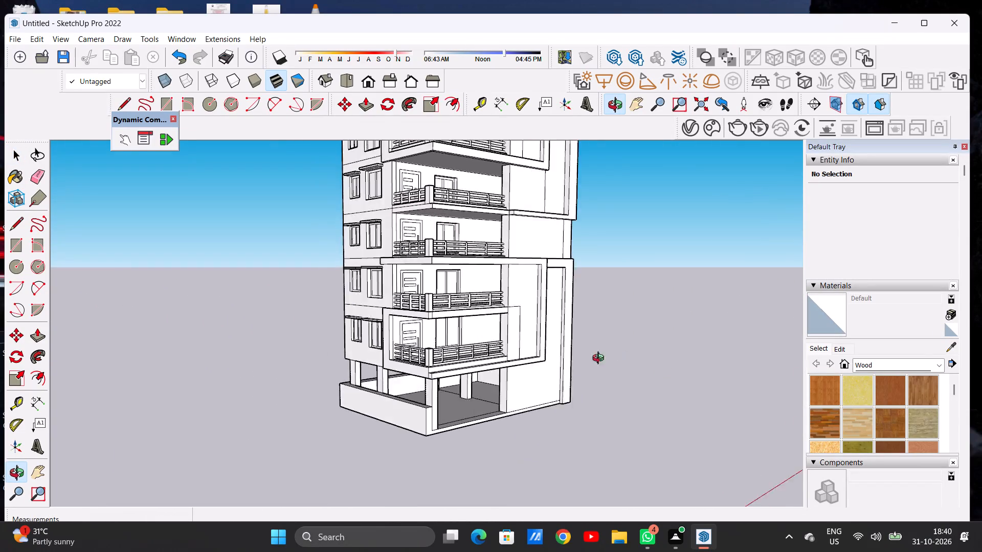
middle_click_drag(600, 359, 592, 361)
scroll(474, 366, "down", 14)
scroll(466, 274, "up", 9)
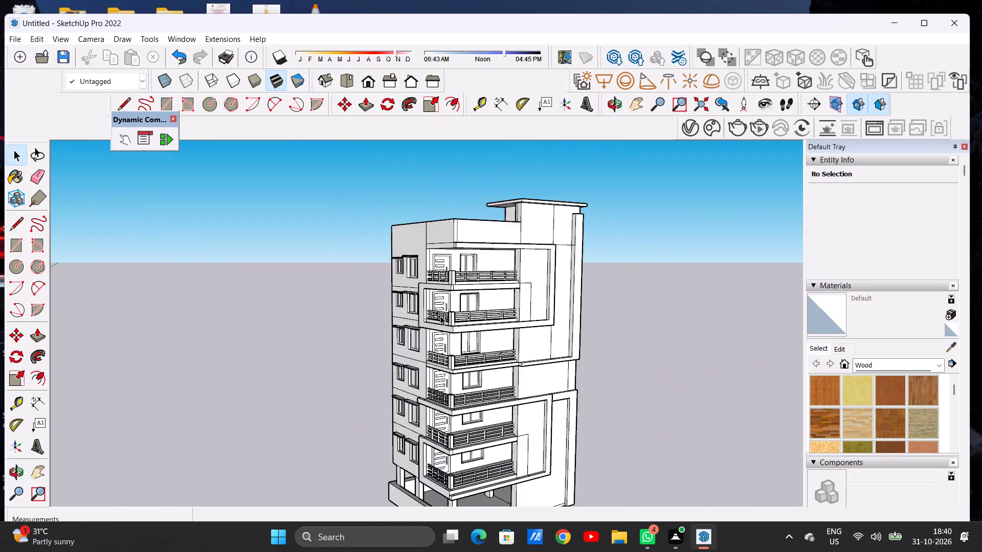
scroll(440, 316, "up", 6)
middle_click_drag(405, 302, 424, 310)
scroll(423, 310, "down", 4)
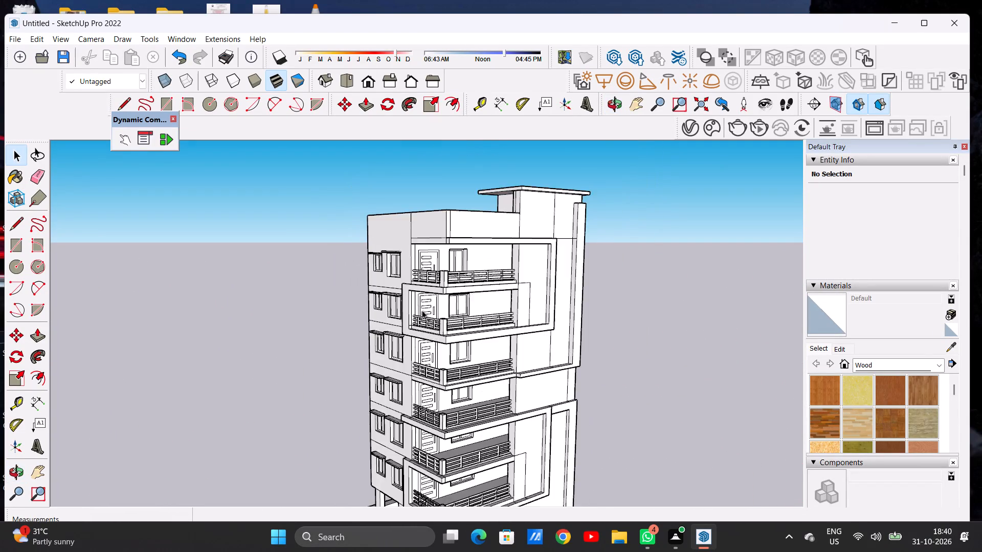
scroll(422, 310, "down", 11)
scroll(472, 332, "up", 8)
scroll(461, 328, "down", 6)
middle_click_drag(507, 330, 496, 330)
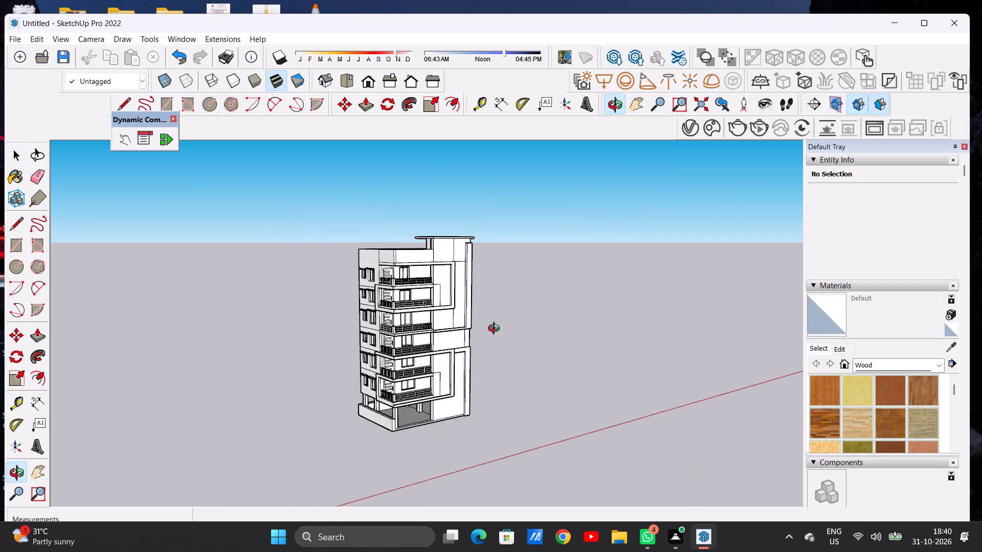
middle_click_drag(496, 330, 348, 340)
Examine the ground-floor opening and the lower raised border of the front facade, close up and from the side.
scroll(432, 401, "up", 17)
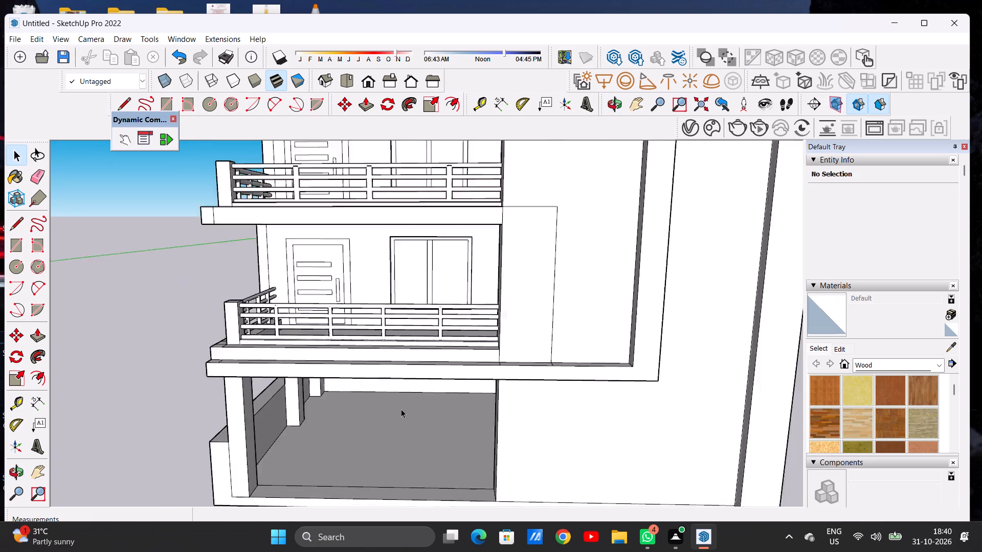
scroll(401, 409, "up", 3)
middle_click_drag(406, 417, 406, 375)
scroll(423, 367, "down", 8)
scroll(423, 367, "up", 2)
scroll(423, 367, "down", 2)
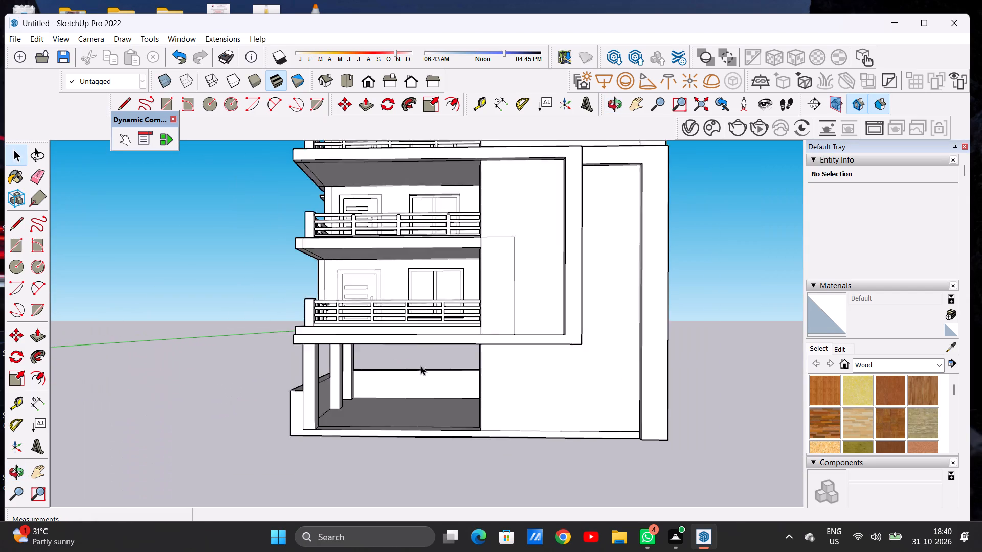
scroll(421, 366, "down", 13)
middle_click_drag(416, 356, 417, 400)
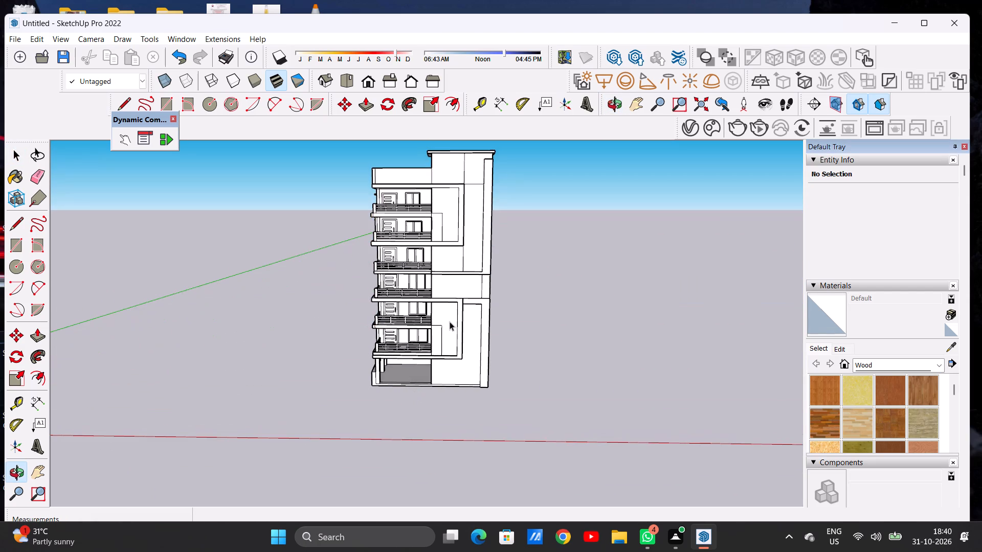
scroll(450, 364, "down", 4)
middle_click_drag(450, 365, 448, 326)
scroll(454, 308, "up", 11)
scroll(459, 347, "down", 1)
scroll(459, 347, "up", 3)
middle_click_drag(539, 341, 446, 344)
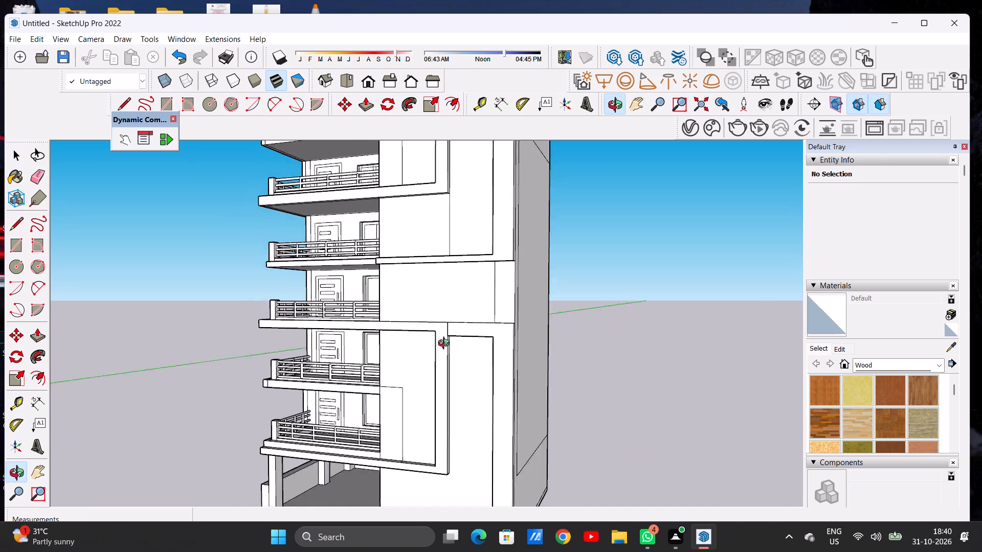
middle_click_drag(446, 344, 511, 360)
scroll(504, 359, "down", 8)
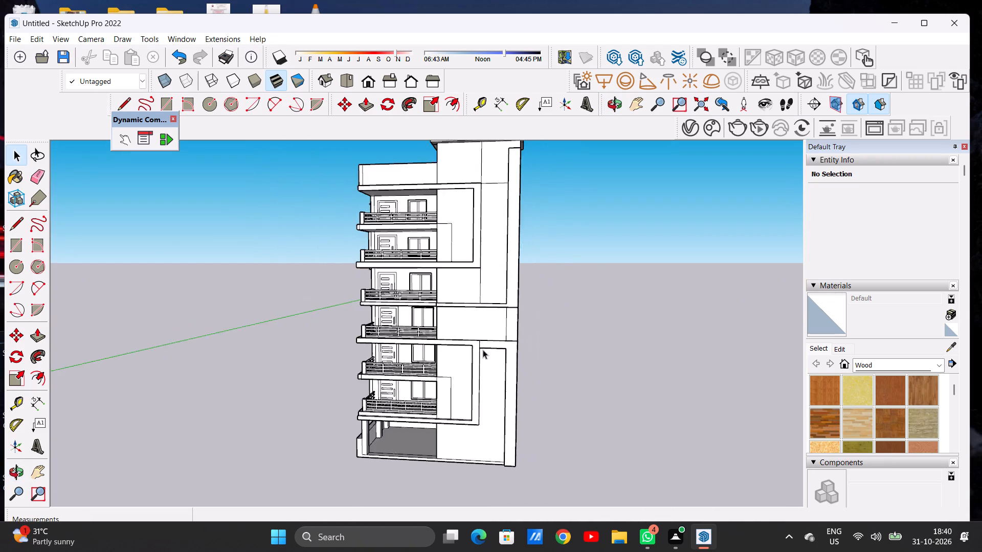
Examine the balconies and raised facade borders from the building's front corner.
scroll(483, 350, "down", 5)
middle_click_drag(380, 371, 590, 350)
scroll(384, 367, "up", 10)
scroll(512, 349, "down", 1)
scroll(512, 349, "up", 3)
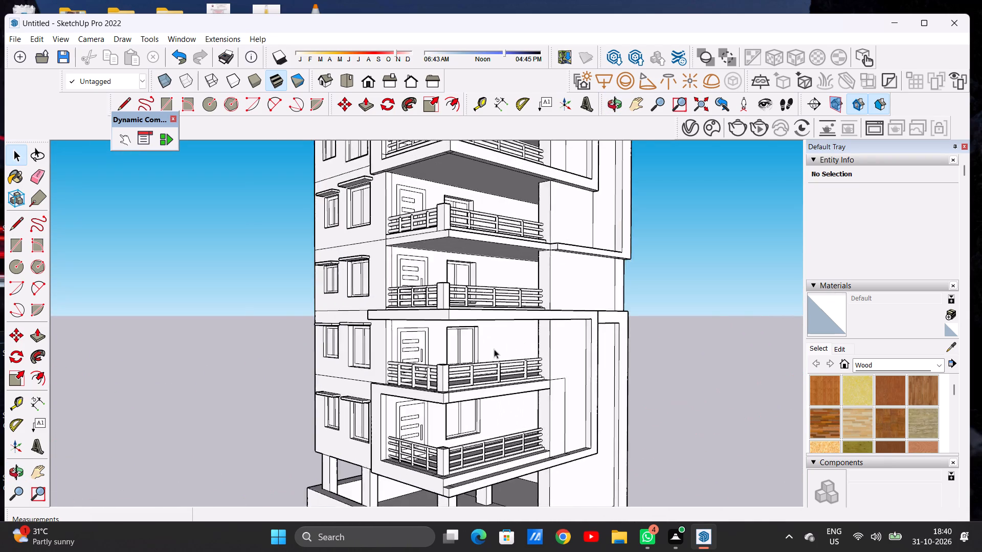
scroll(494, 349, "up", 5)
middle_click_drag(455, 371, 430, 404)
scroll(411, 365, "down", 18)
middle_click_drag(489, 359, 483, 359)
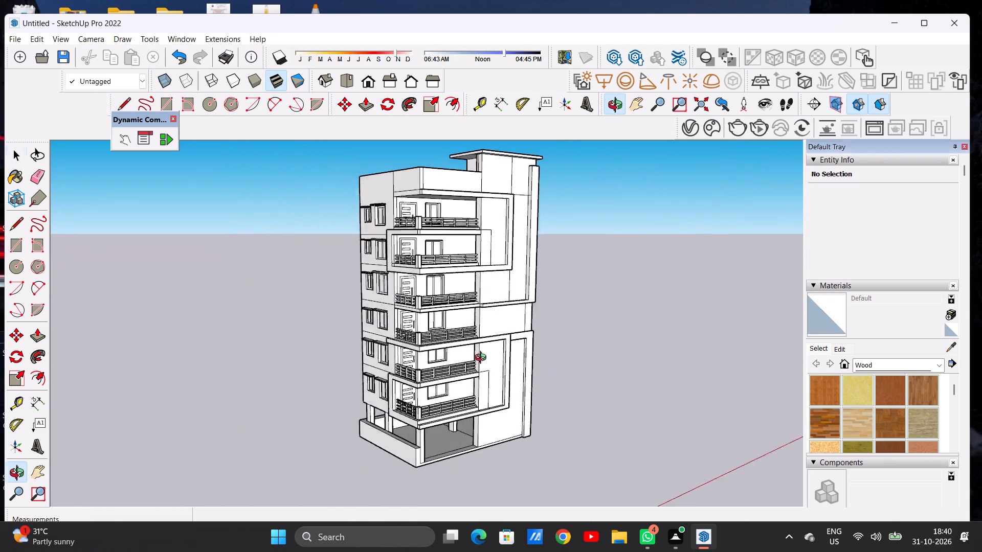
middle_click_drag(483, 359, 348, 354)
Examine the front facade from the roof slab and parapet down to the lower L-shaped border.
scroll(349, 354, "up", 1)
scroll(361, 357, "down", 9)
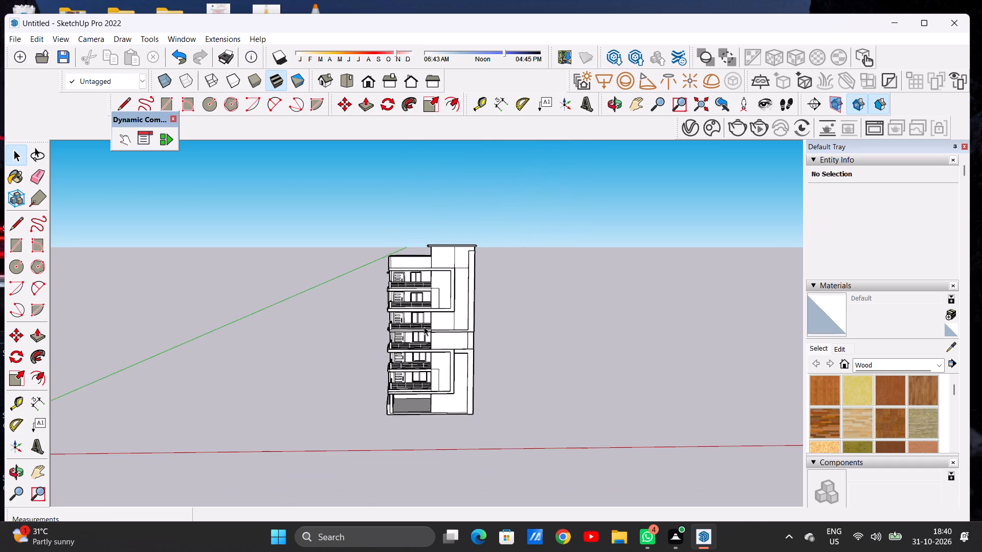
scroll(424, 302, "up", 2)
scroll(424, 301, "down", 1)
scroll(424, 301, "up", 6)
scroll(445, 265, "down", 1)
scroll(445, 265, "up", 4)
scroll(438, 261, "down", 1)
scroll(438, 261, "up", 4)
middle_click_drag(514, 271, 464, 391)
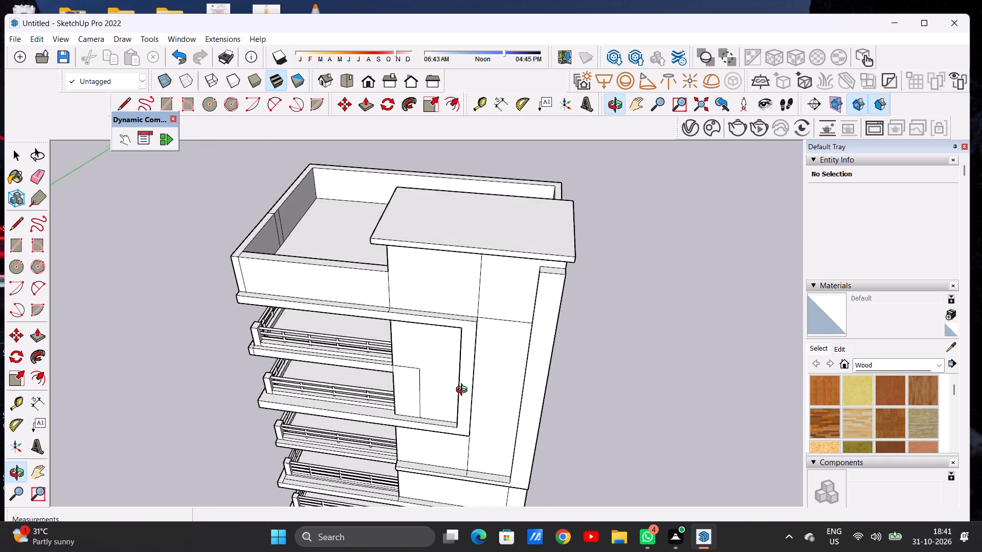
middle_click_drag(464, 391, 488, 268)
scroll(475, 298, "down", 16)
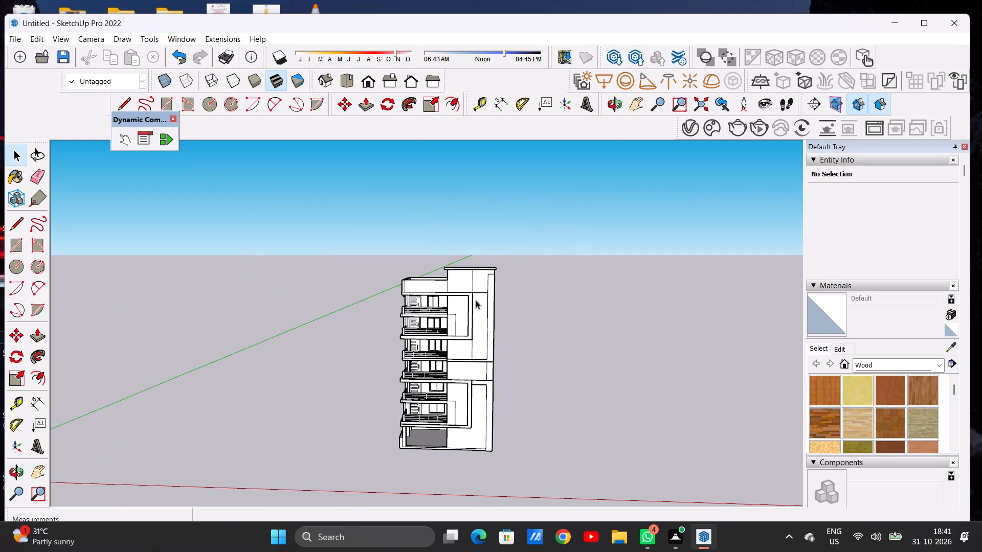
scroll(482, 297, "down", 7)
scroll(480, 348, "up", 1)
scroll(480, 349, "down", 1)
scroll(480, 350, "up", 8)
scroll(482, 352, "down", 1)
scroll(482, 352, "up", 14)
middle_click_drag(479, 352, 488, 353)
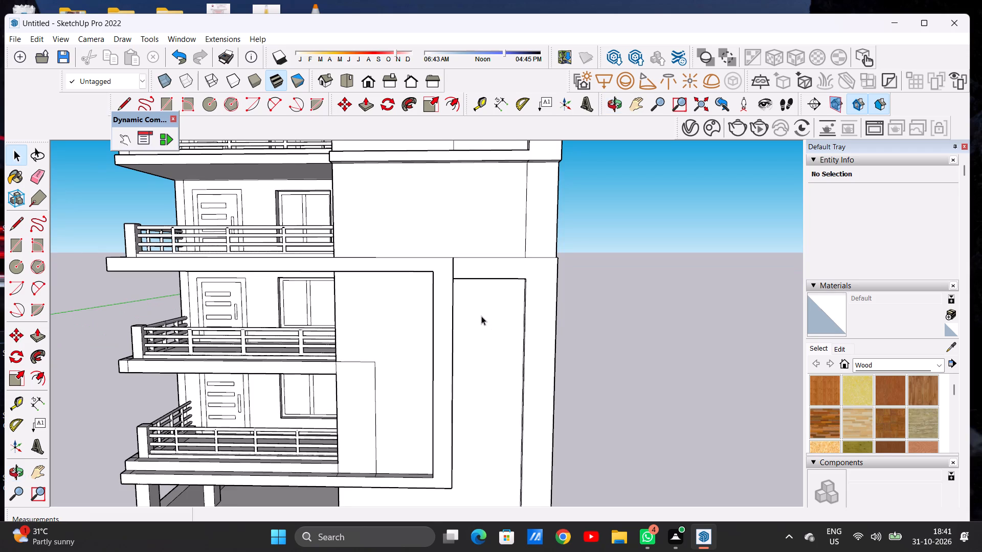
Draw a vertical line about 10' long from the lower frame's bottom outer corner down to the base line of the front wall.
scroll(481, 316, "down", 10)
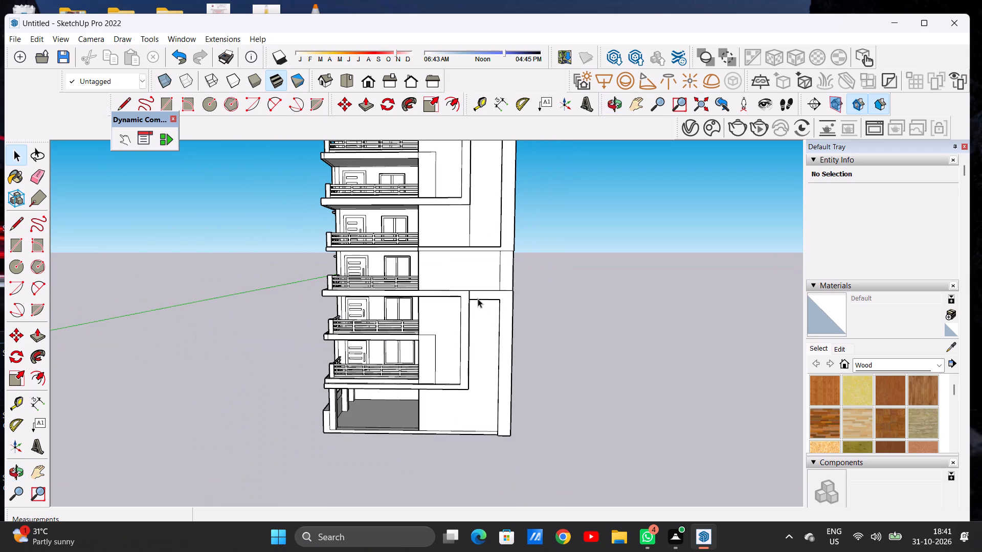
scroll(478, 298, "down", 4)
scroll(474, 380, "up", 10)
middle_click_drag(473, 354, 384, 386)
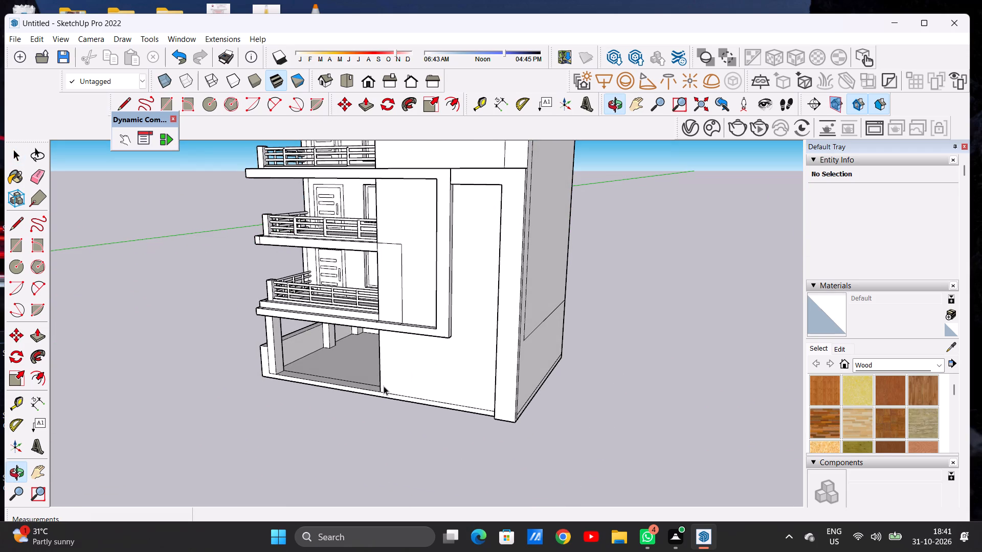
key("l")
scroll(489, 355, "up", 11)
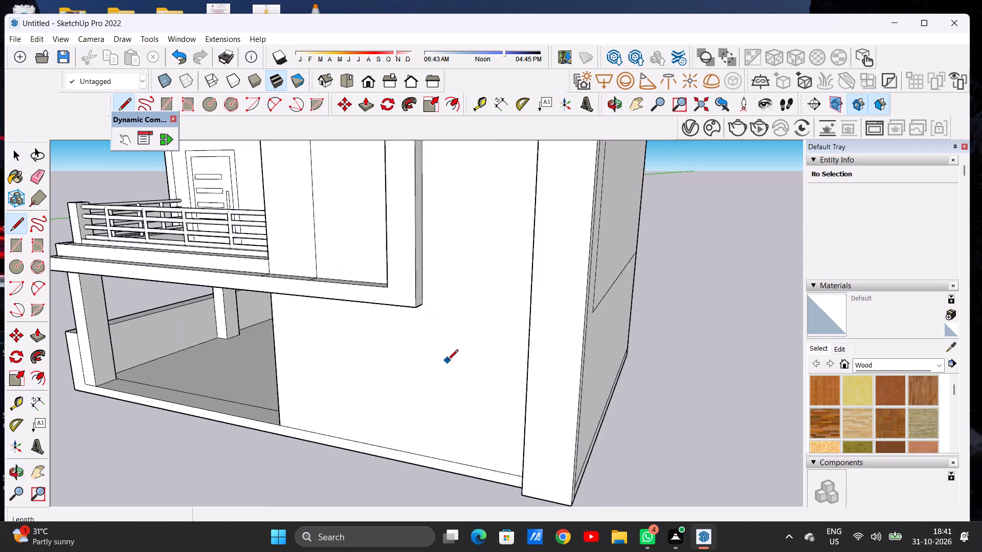
scroll(448, 361, "up", 2)
left_click(415, 283)
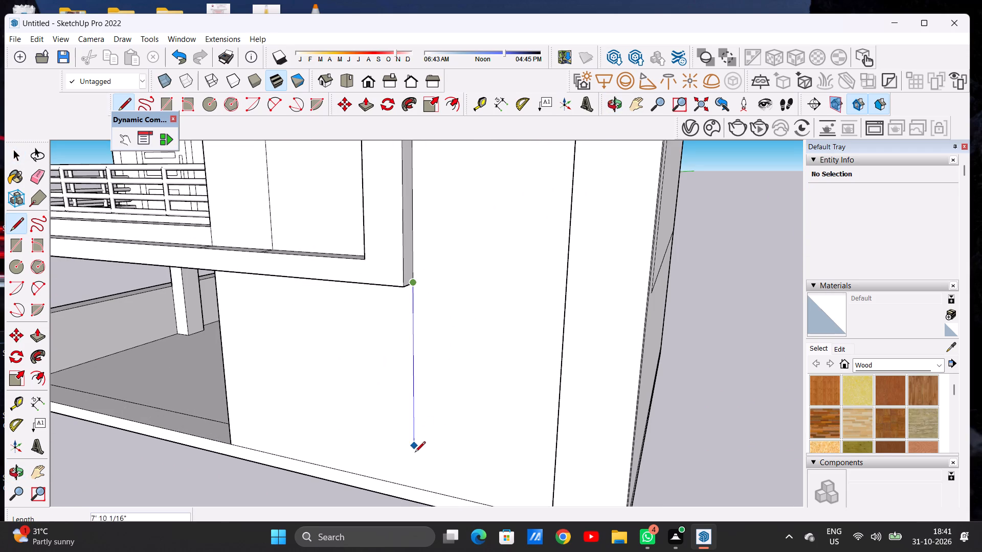
left_click(416, 490)
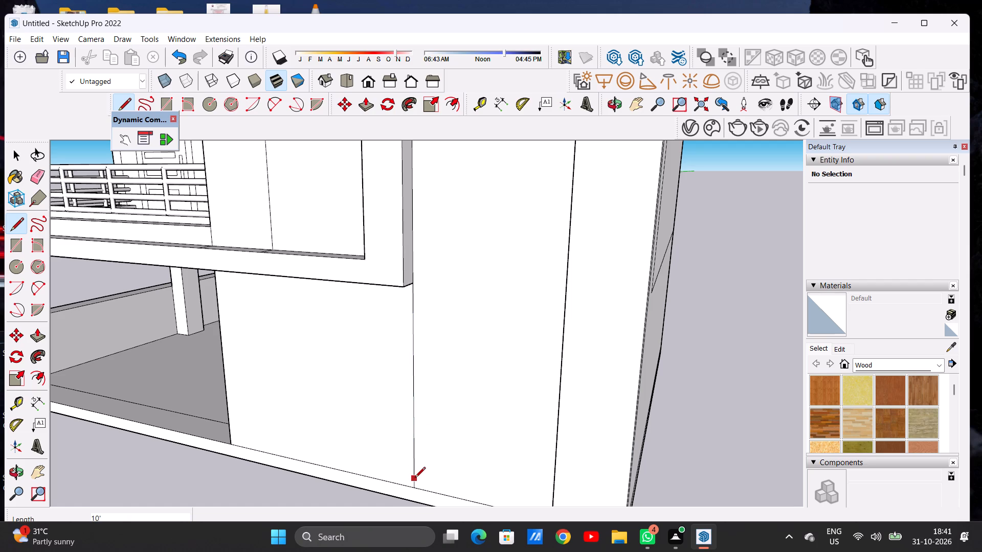
key("space")
Examine the full front facade and the ground-floor wall with its new vertical line.
scroll(488, 268, "down", 10)
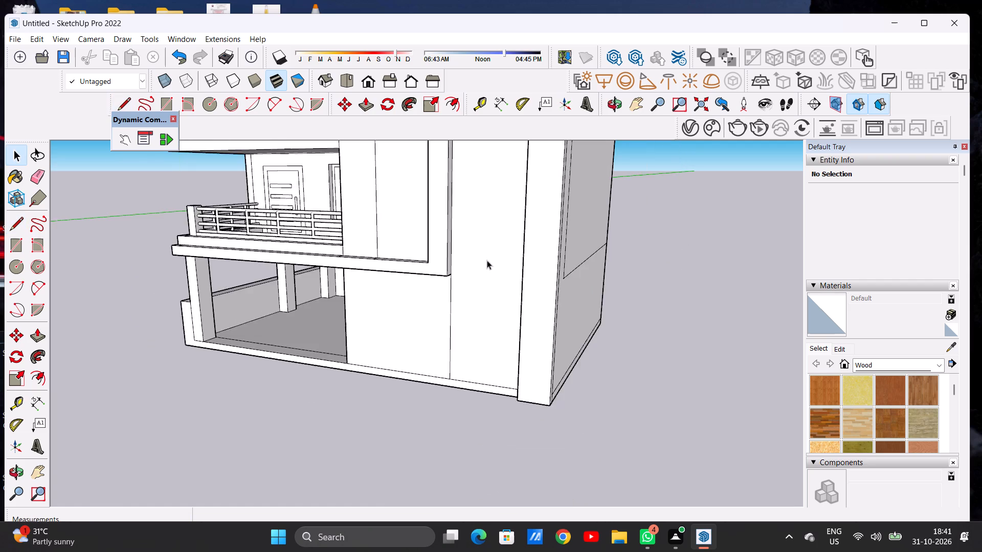
scroll(487, 260, "down", 20)
scroll(484, 329, "up", 1)
scroll(484, 329, "down", 1)
middle_click_drag(470, 313, 555, 296)
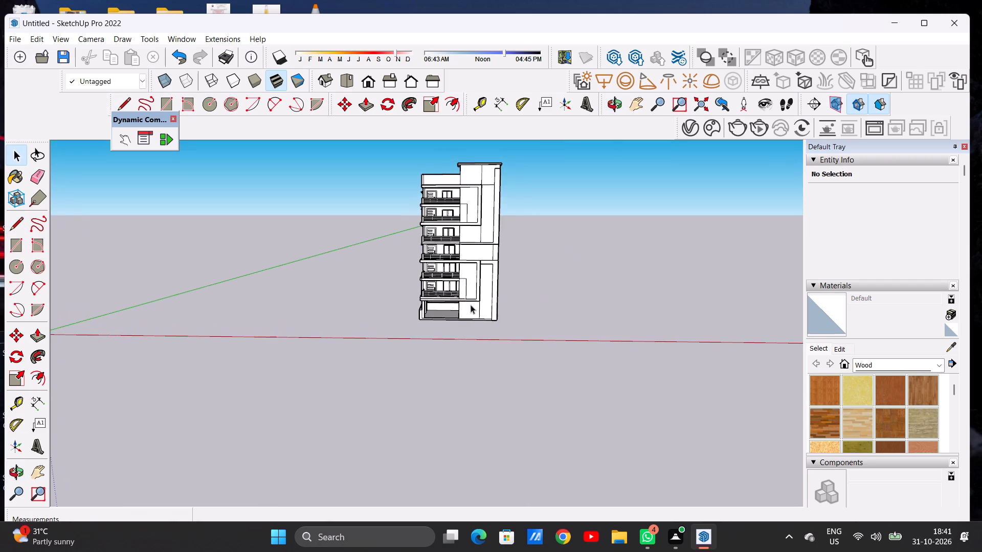
scroll(472, 313, "down", 4)
scroll(475, 221, "up", 14)
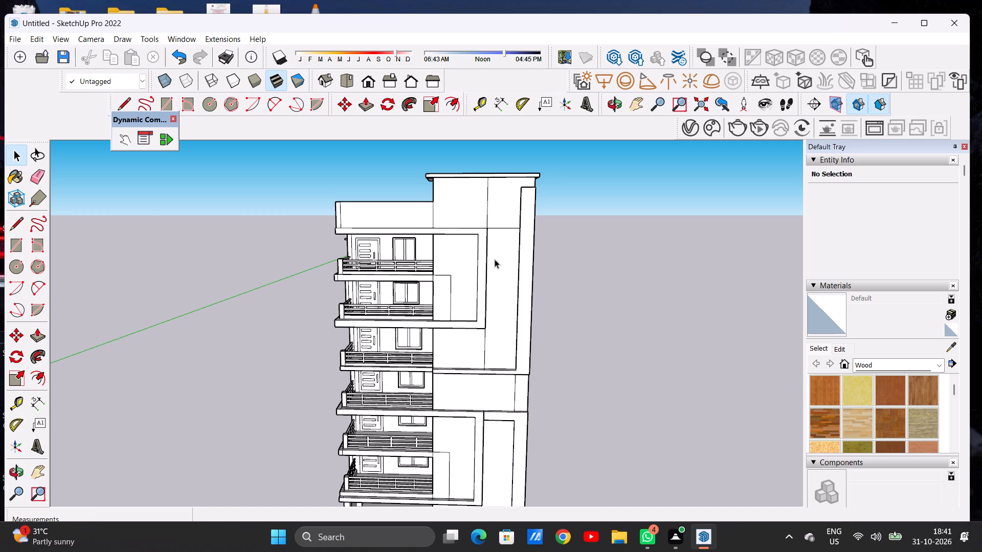
scroll(491, 283, "down", 16)
scroll(489, 340, "up", 10)
scroll(468, 305, "down", 1)
scroll(468, 305, "up", 9)
middle_click_drag(496, 315, 399, 330)
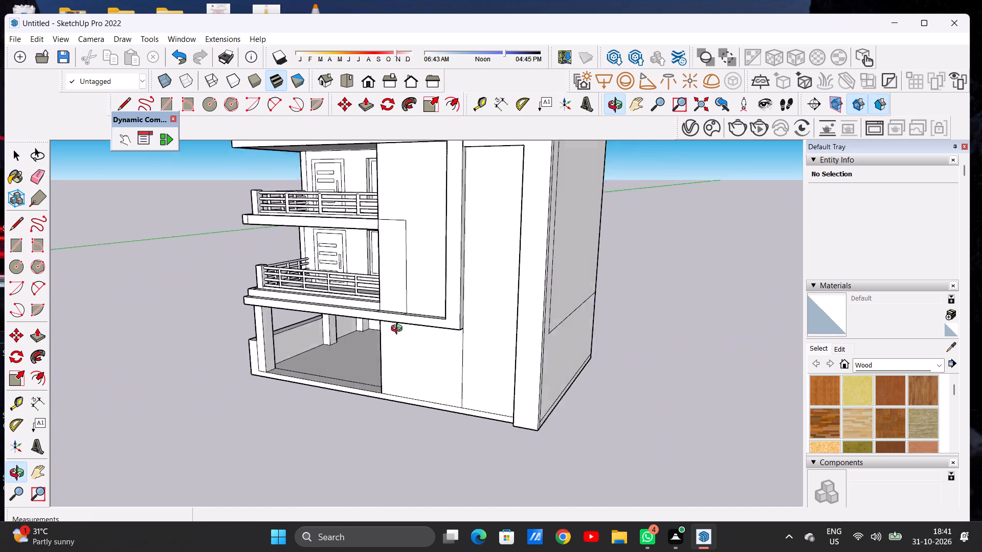
middle_click_drag(399, 330, 500, 337)
scroll(498, 329, "down", 9)
scroll(497, 332, "up", 2)
scroll(496, 336, "down", 9)
scroll(505, 210, "up", 2)
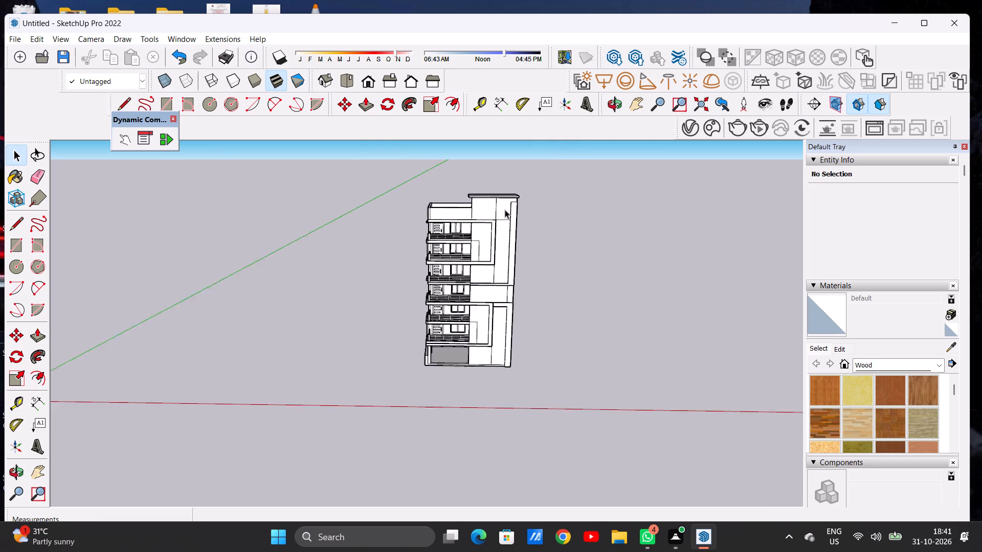
Erase the short leftover line crossing the top of the horizontal ledge at the bottom of the upper outer border.
scroll(505, 210, "up", 16)
middle_click_drag(494, 354, 476, 406)
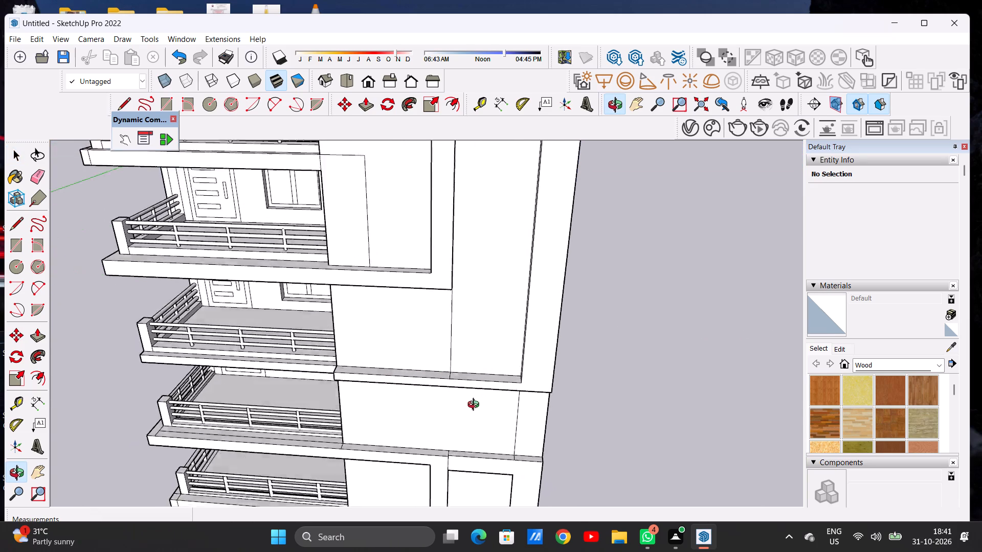
middle_click_drag(476, 406, 468, 417)
scroll(455, 369, "up", 11)
key("e")
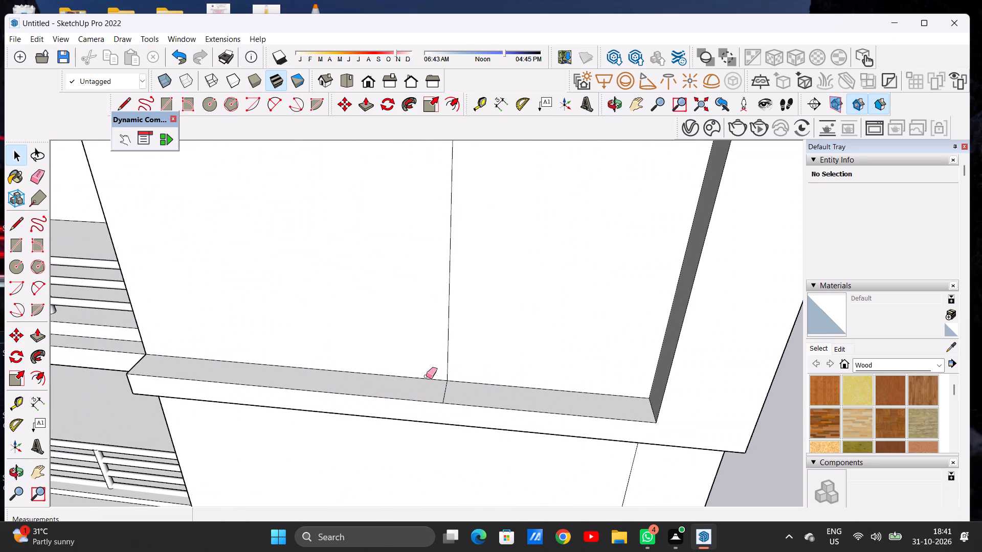
right_click_drag(426, 376, 442, 393)
scroll(458, 406, "up", 6)
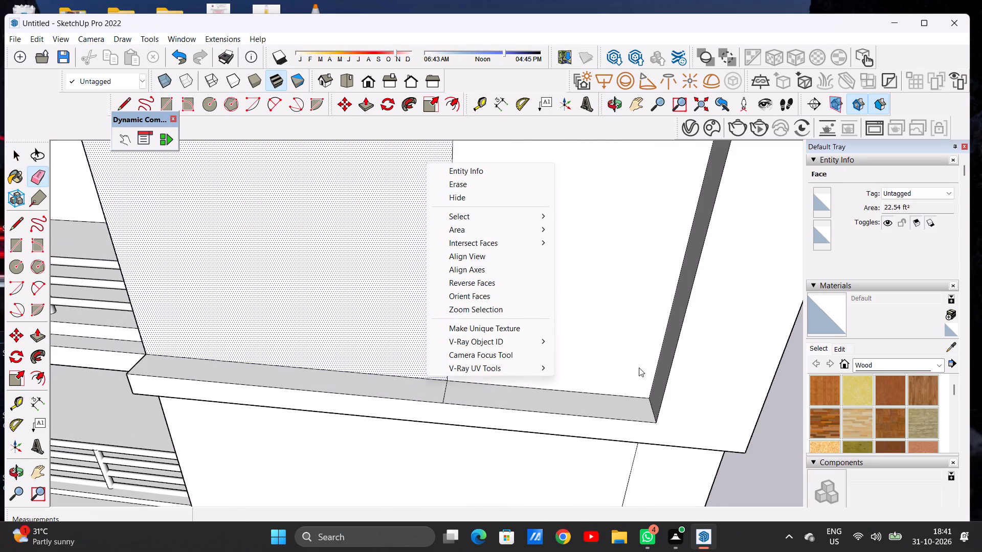
left_click(765, 461)
left_click(771, 465)
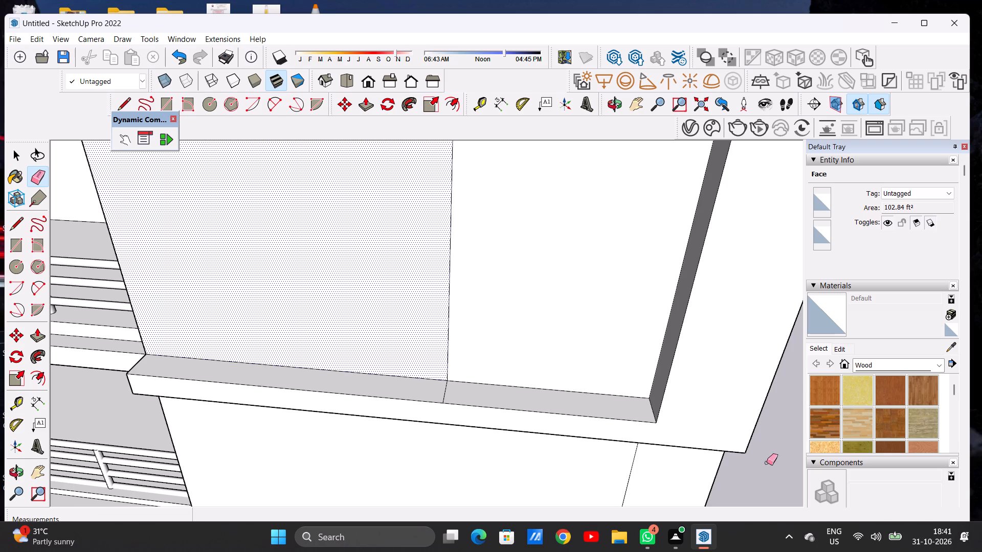
scroll(464, 390, "up", 7)
left_click(429, 396)
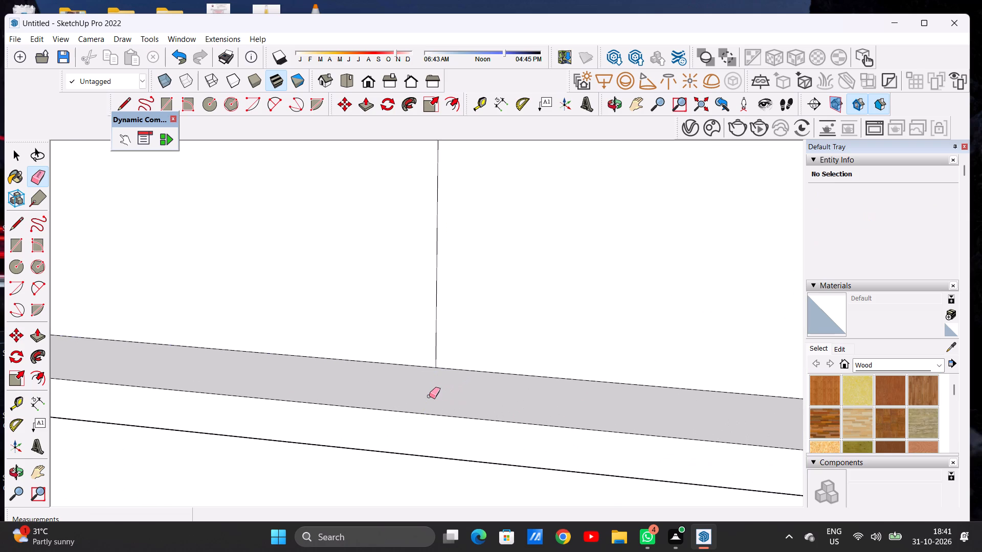
key("space")
Examine the cleaned ledge and the band between the upper and lower facade borders.
scroll(460, 346, "down", 12)
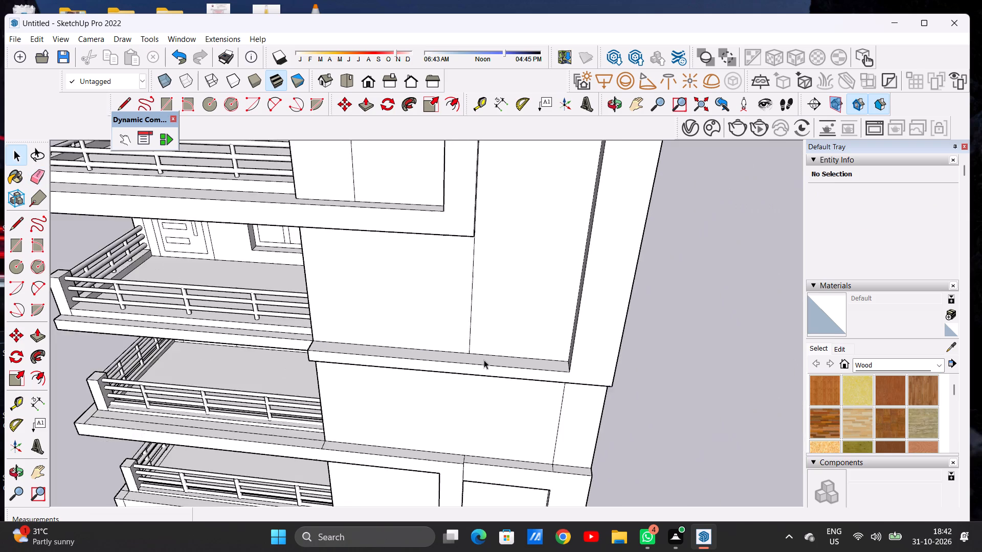
scroll(484, 360, "down", 20)
scroll(484, 360, "down", 2)
scroll(488, 387, "up", 17)
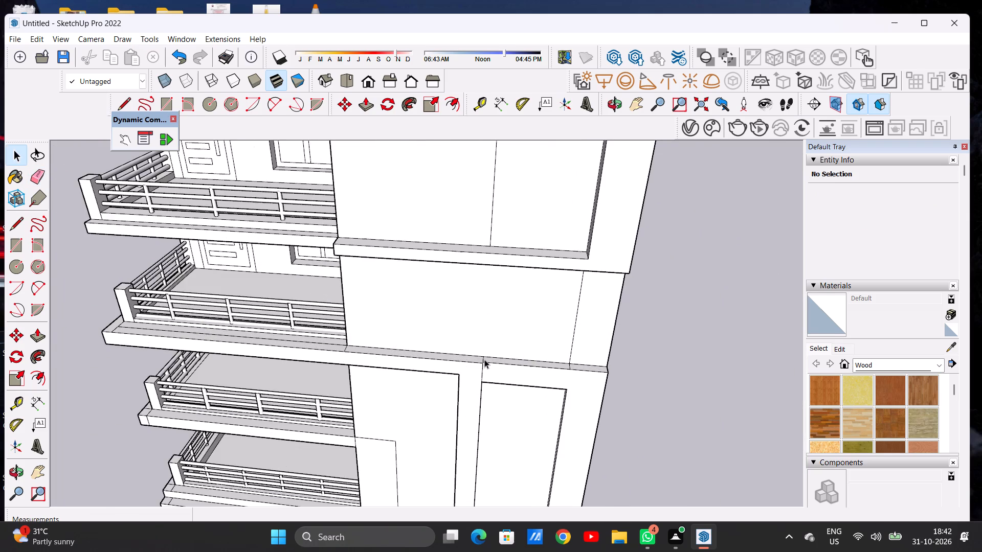
middle_click_drag(484, 361, 501, 325)
scroll(501, 325, "up", 1)
scroll(457, 353, "down", 20)
scroll(490, 357, "up", 1)
scroll(490, 357, "down", 7)
middle_click_drag(483, 378, 495, 303)
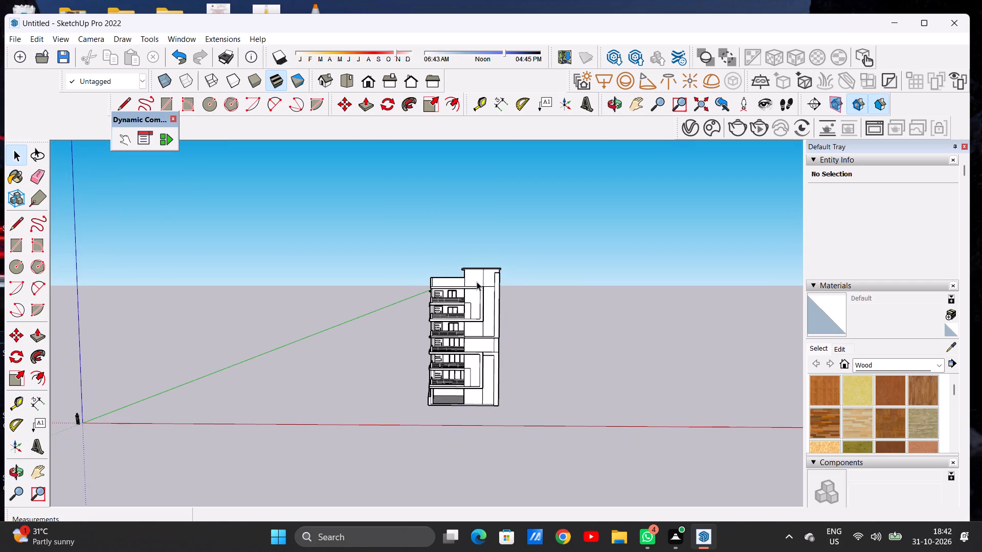
Examine the entire front facade from a distance and the ground-floor and first-floor area close up.
scroll(477, 282, "up", 6)
scroll(477, 282, "down", 1)
scroll(478, 275, "up", 6)
scroll(487, 317, "down", 3)
scroll(489, 324, "up", 1)
scroll(489, 324, "down", 7)
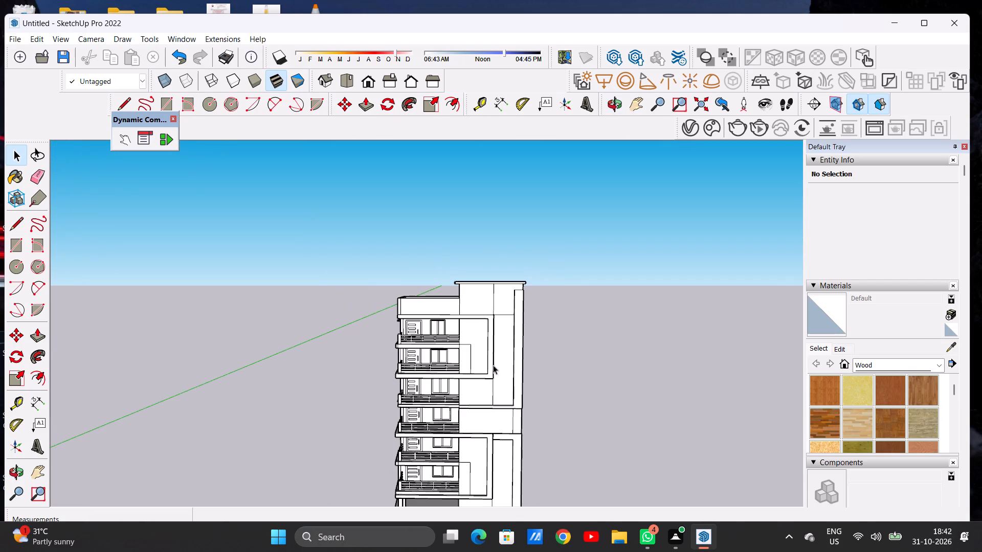
scroll(487, 330, "down", 7)
scroll(491, 439, "up", 6)
scroll(488, 412, "down", 1)
scroll(488, 412, "up", 4)
scroll(470, 400, "down", 1)
scroll(462, 396, "up", 15)
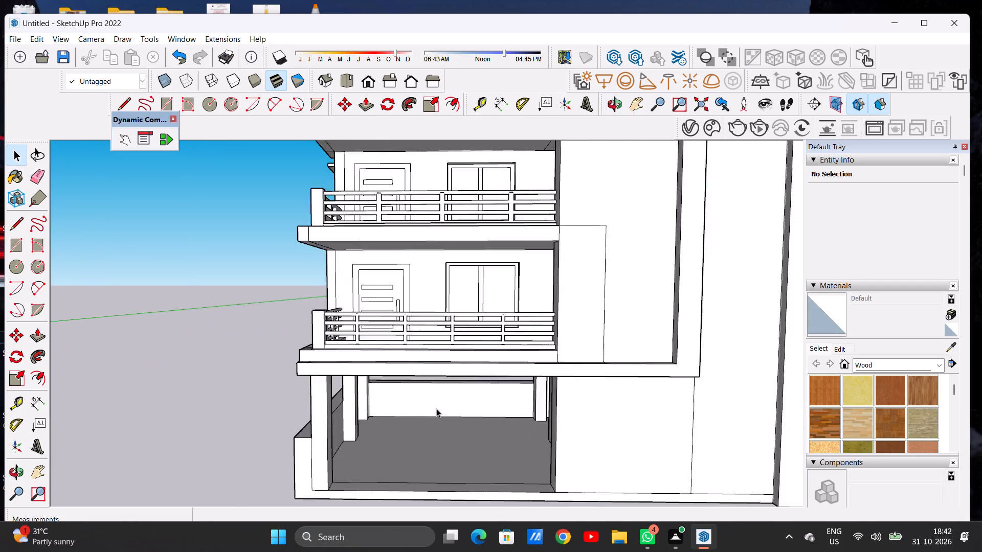
Examine the ground floor, the balconies and the whole front facade from close up and from a distance.
scroll(436, 408, "up", 2)
middle_click_drag(453, 423, 456, 418)
scroll(456, 419, "down", 1)
scroll(456, 419, "up", 1)
scroll(456, 420, "down", 5)
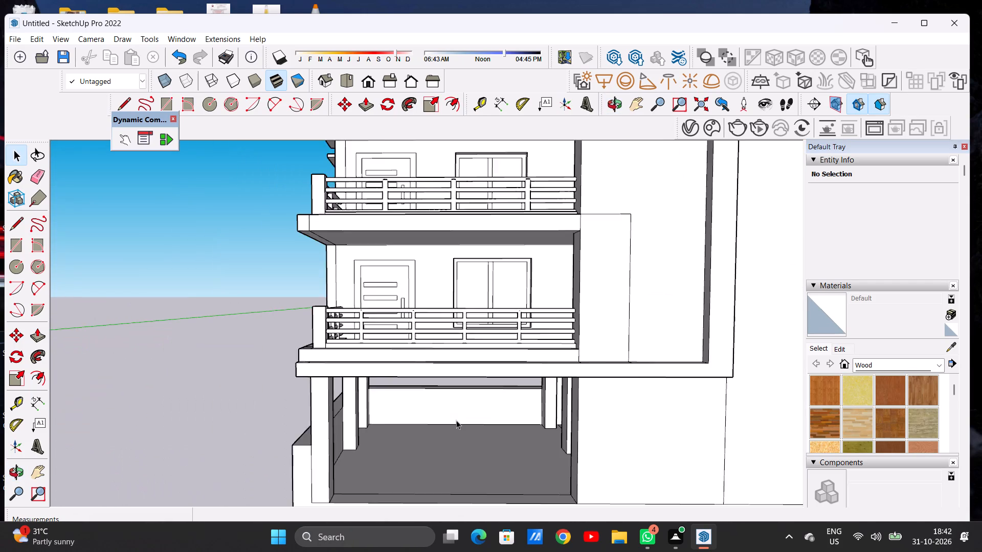
scroll(456, 420, "down", 18)
scroll(445, 324, "up", 2)
scroll(445, 324, "down", 1)
scroll(445, 324, "up", 6)
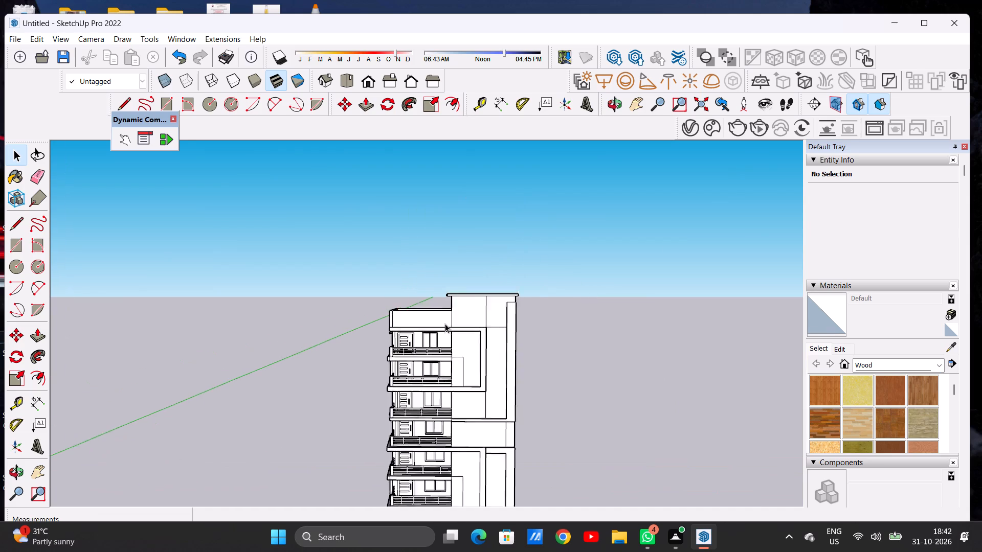
scroll(445, 324, "up", 3)
middle_click_drag(428, 296, 450, 296)
scroll(479, 334, "down", 10)
scroll(480, 331, "up", 1)
scroll(480, 331, "down", 6)
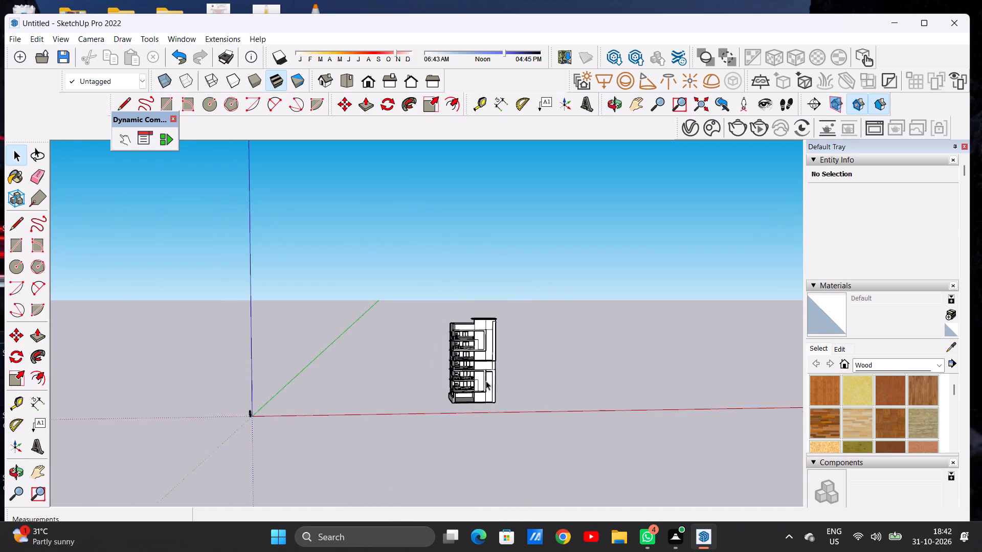
scroll(486, 381, "down", 1)
scroll(486, 381, "up", 5)
scroll(484, 385, "down", 1)
scroll(484, 385, "up", 2)
Examine the band between the upper and lower facade borders at an angle, and the full facade from afar.
middle_click_drag(495, 394, 463, 404)
scroll(503, 357, "up", 8)
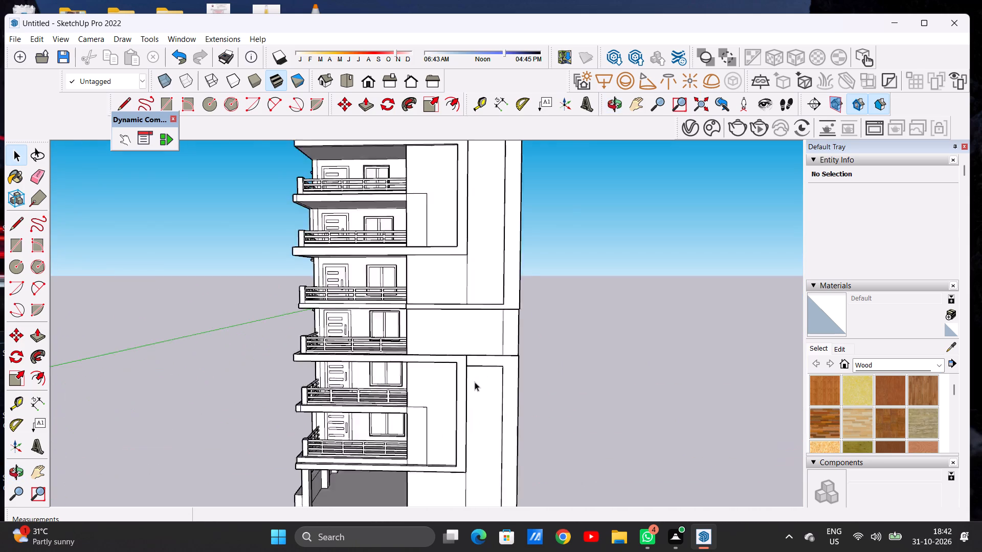
scroll(475, 382, "up", 6)
scroll(475, 382, "down", 1)
scroll(475, 382, "up", 5)
middle_click_drag(478, 385, 609, 335)
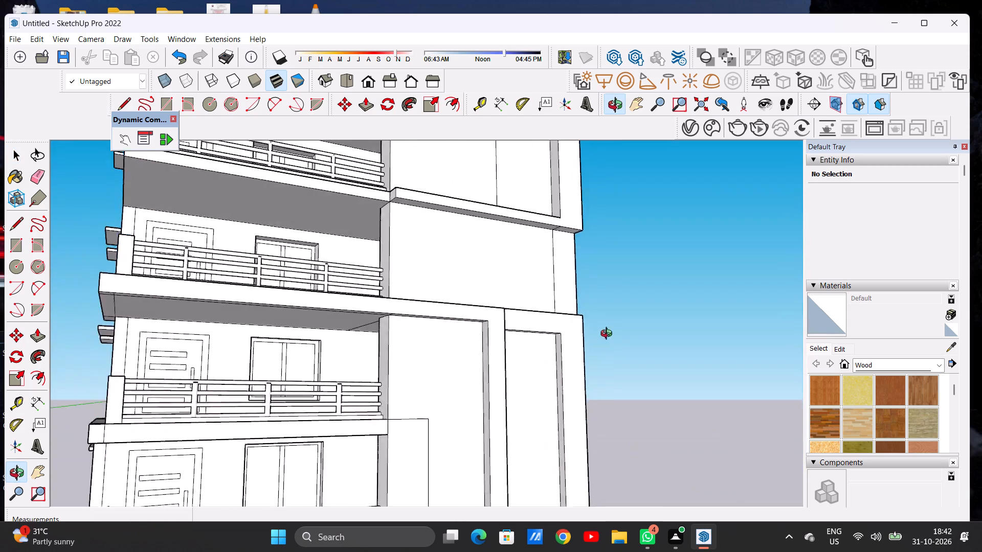
middle_click_drag(609, 335, 474, 376)
scroll(519, 365, "down", 20)
scroll(519, 365, "down", 3)
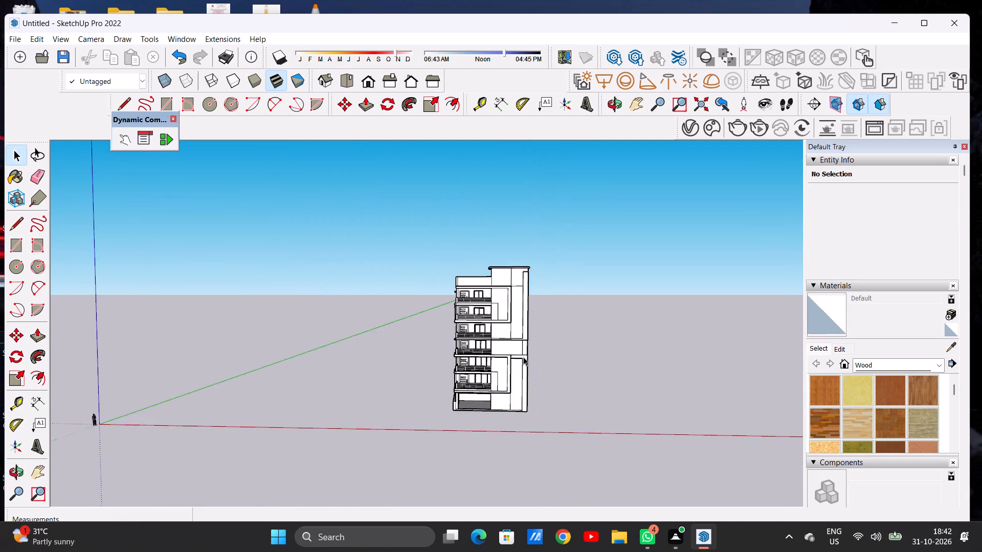
scroll(523, 357, "down", 3)
middle_click_drag(490, 366, 480, 365)
scroll(513, 386, "up", 4)
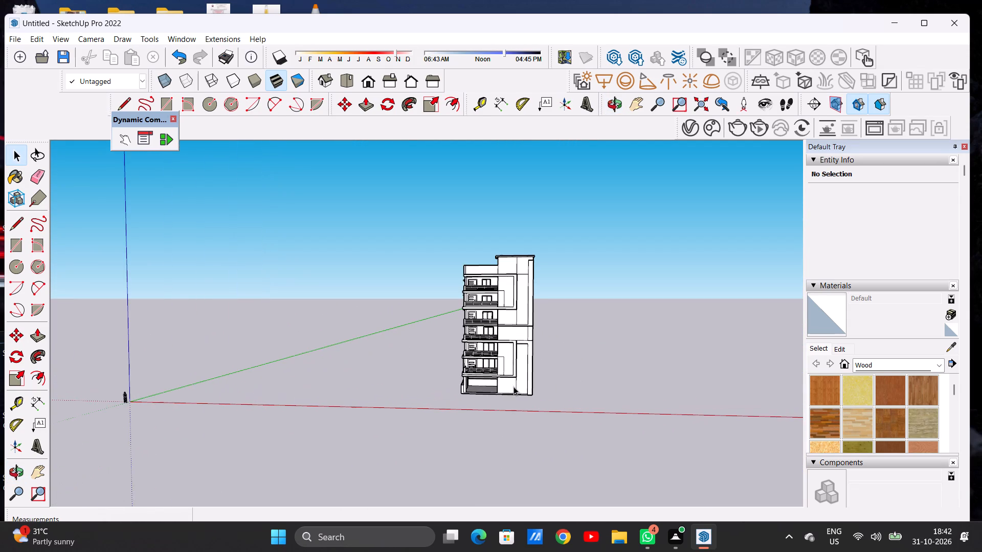
scroll(514, 386, "up", 1)
scroll(522, 304, "down", 5)
Draw a thin ground-level rectangle, about 43' by 9 1/2", along the full width of the building's front base.
middle_click_drag(524, 354, 517, 434)
scroll(523, 370, "up", 6)
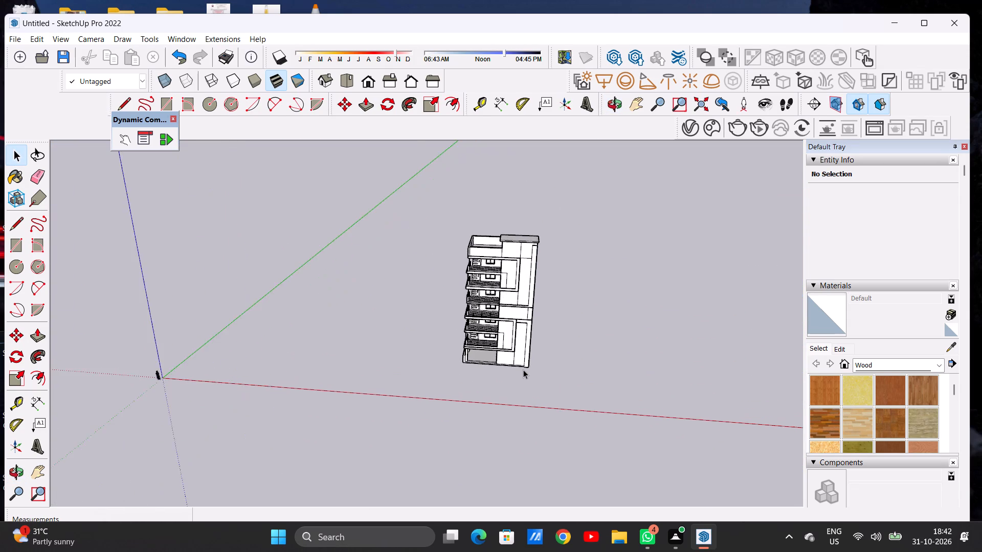
scroll(523, 370, "up", 3)
scroll(523, 370, "down", 1)
scroll(523, 370, "up", 12)
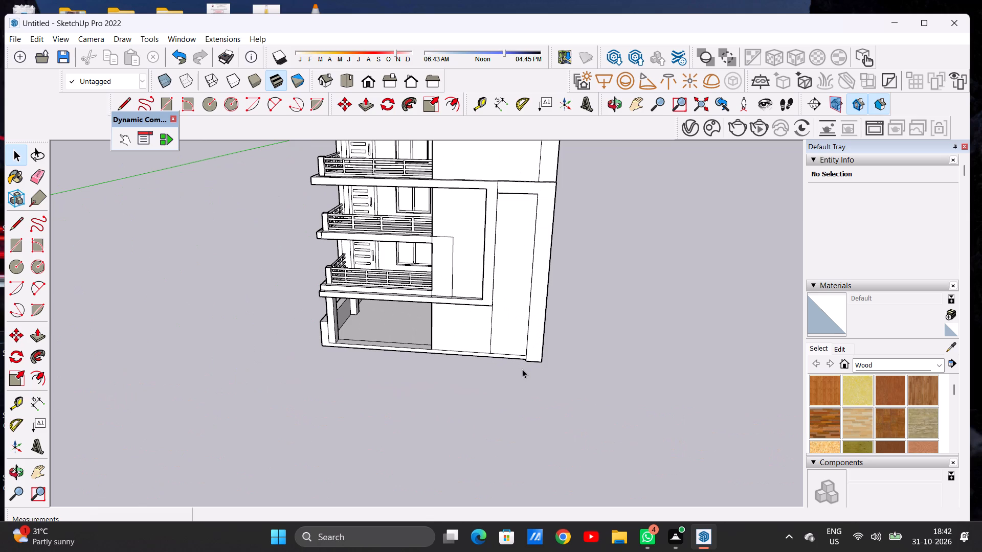
scroll(553, 344, "down", 10)
middle_click_drag(541, 353, 538, 405)
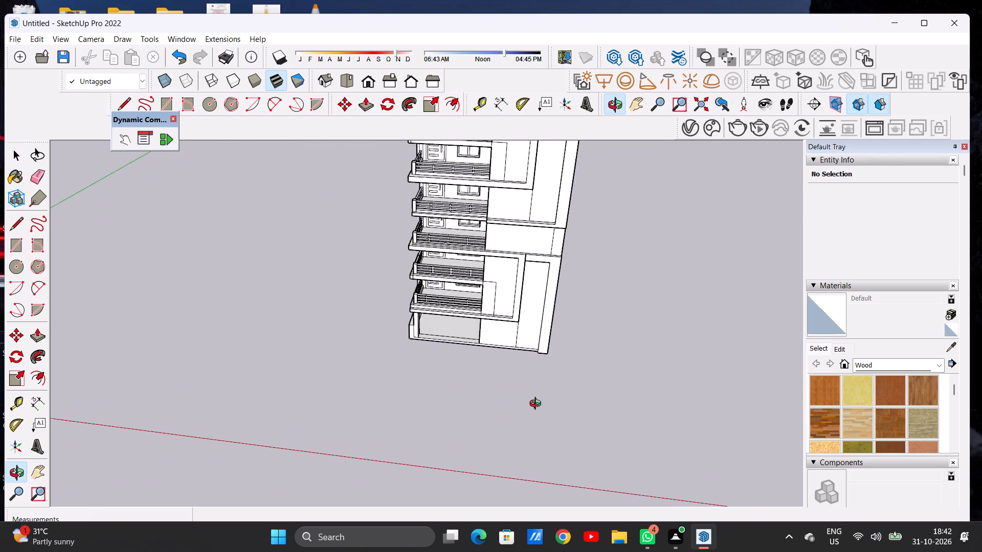
middle_click_drag(538, 405, 566, 390)
scroll(409, 350, "up", 1)
scroll(409, 350, "down", 1)
scroll(409, 349, "up", 1)
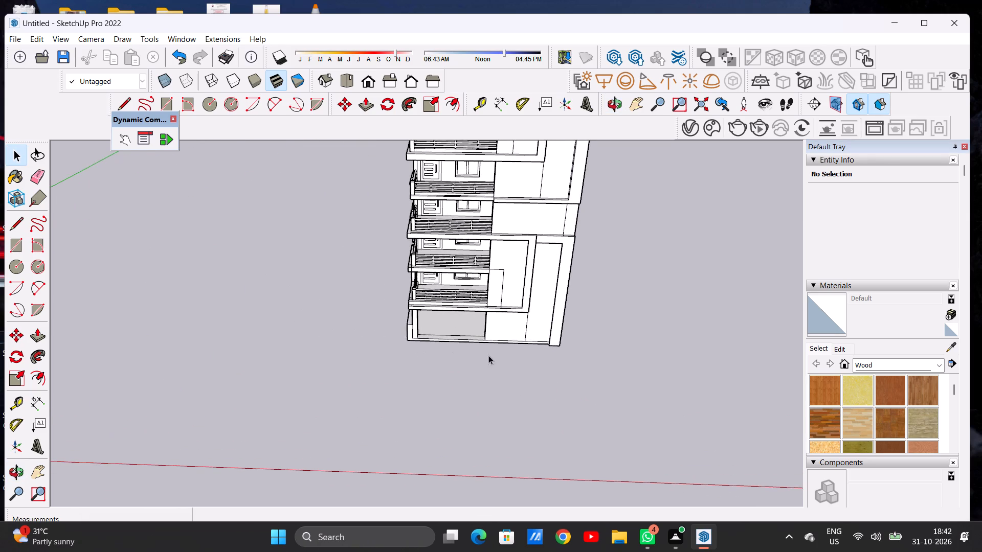
middle_click_drag(488, 355, 483, 380)
scroll(515, 355, "up", 6)
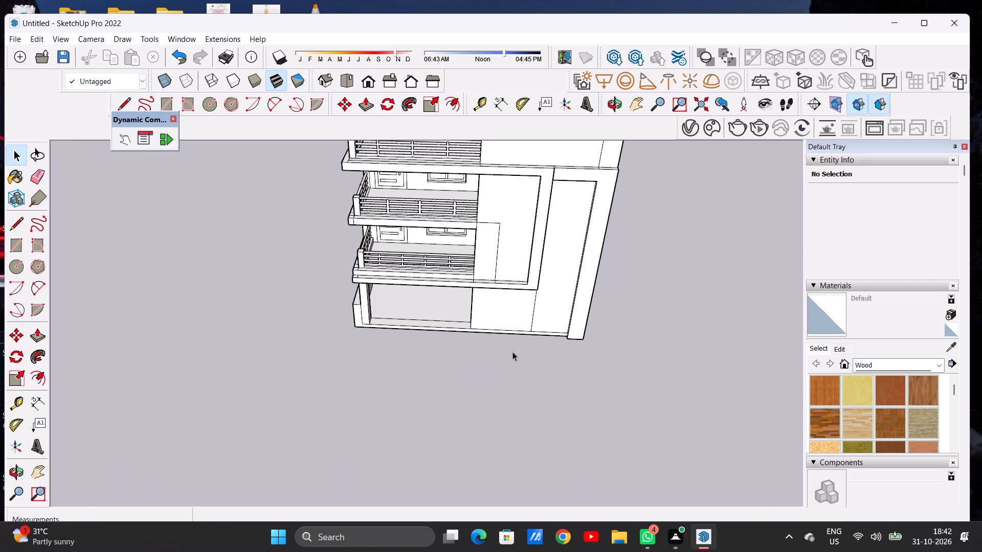
key("r")
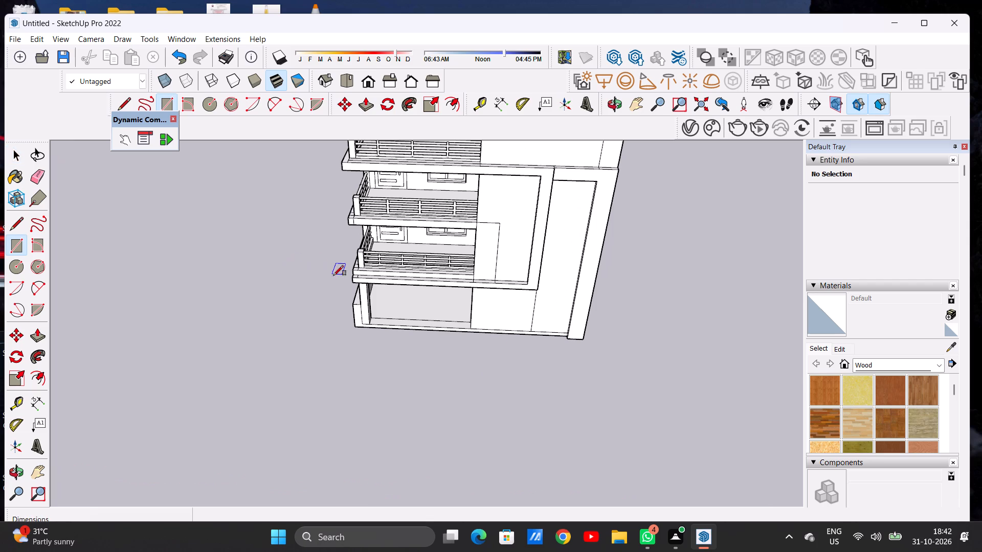
scroll(336, 279, "up", 8)
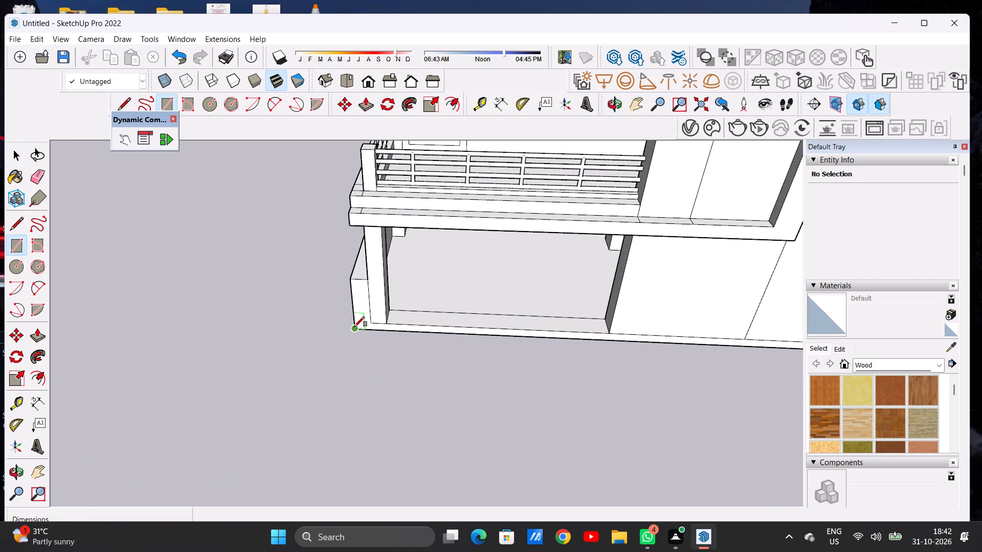
left_click(354, 327)
scroll(429, 341, "down", 10)
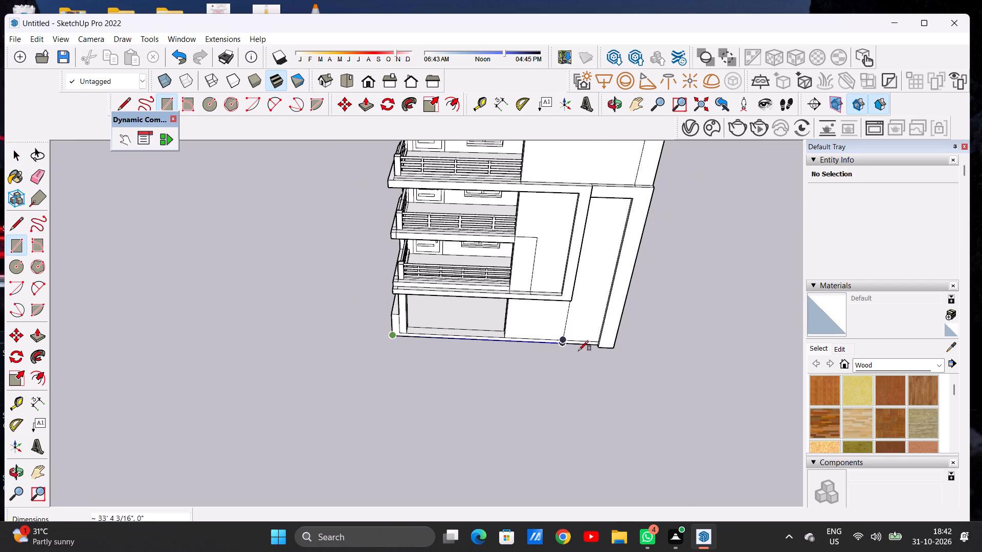
scroll(634, 357, "up", 20)
scroll(634, 357, "up", 1)
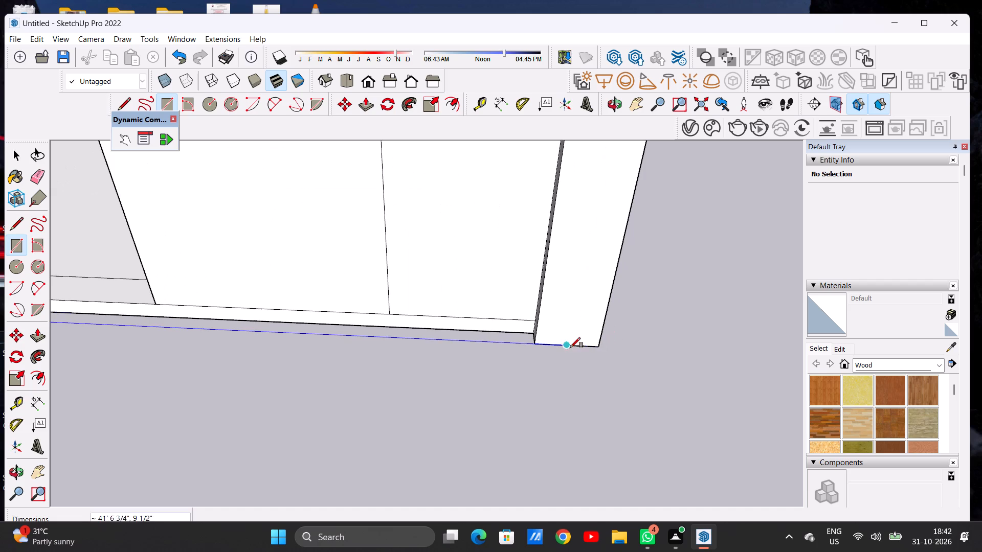
left_click(600, 350)
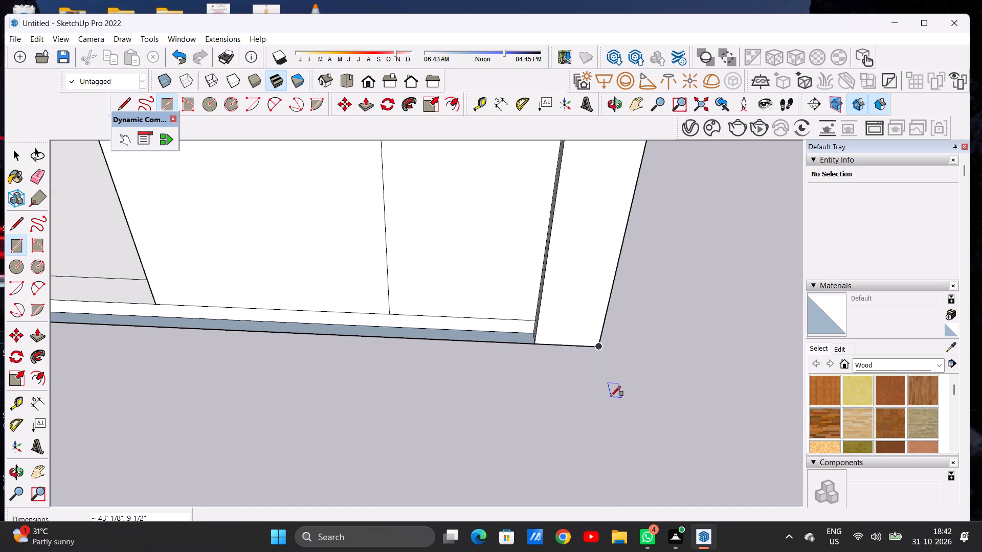
key("space")
Draw a ground rectangle about 43' by 11' 1" extending forward from the outer edge of the thin front strip.
key("r")
scroll(613, 392, "down", 12)
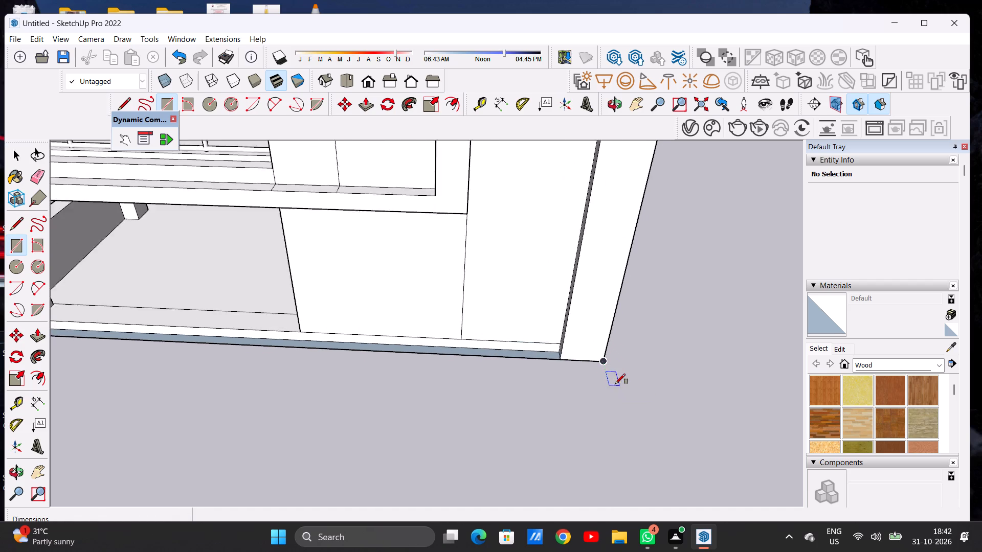
scroll(615, 384, "down", 2)
scroll(187, 362, "up", 3)
scroll(187, 362, "down", 1)
scroll(187, 362, "up", 5)
scroll(182, 339, "down", 1)
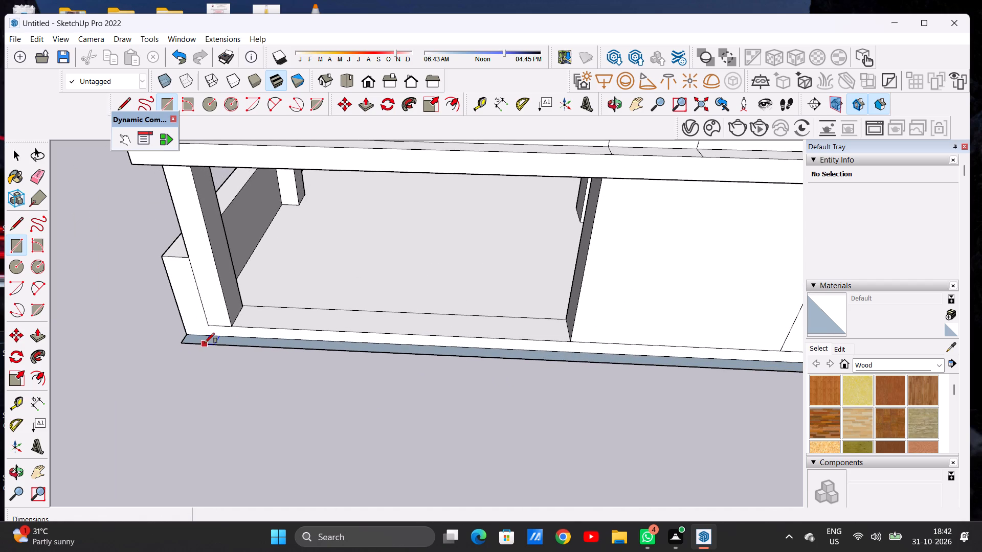
left_click(184, 344)
scroll(348, 355, "down", 12)
scroll(578, 366, "up", 11)
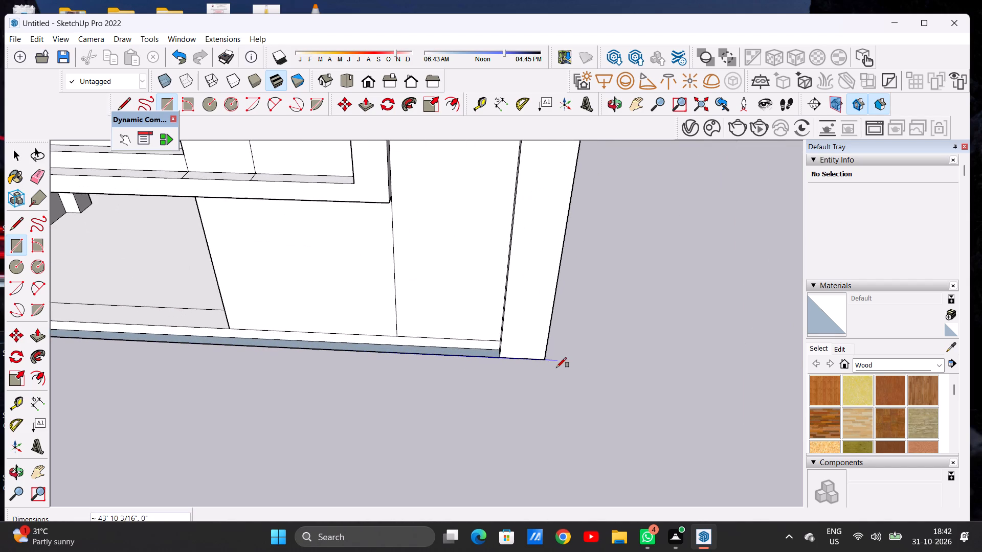
left_click(544, 361)
scroll(578, 408, "down", 2)
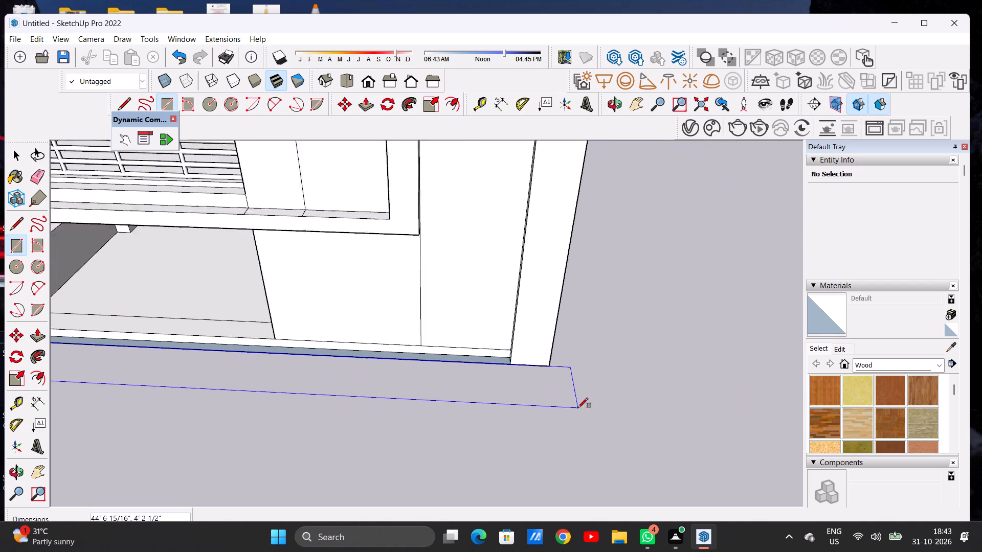
scroll(578, 408, "down", 14)
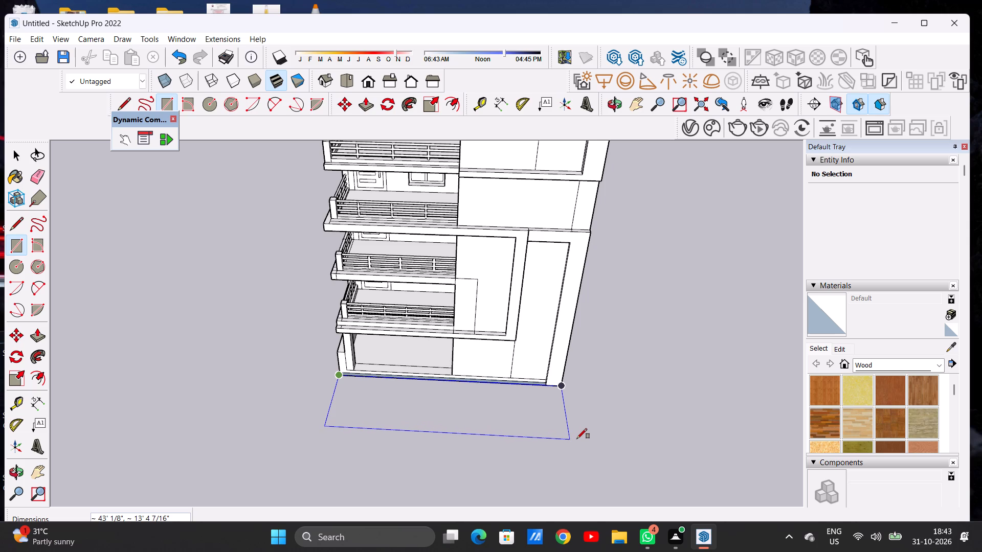
left_click(577, 428)
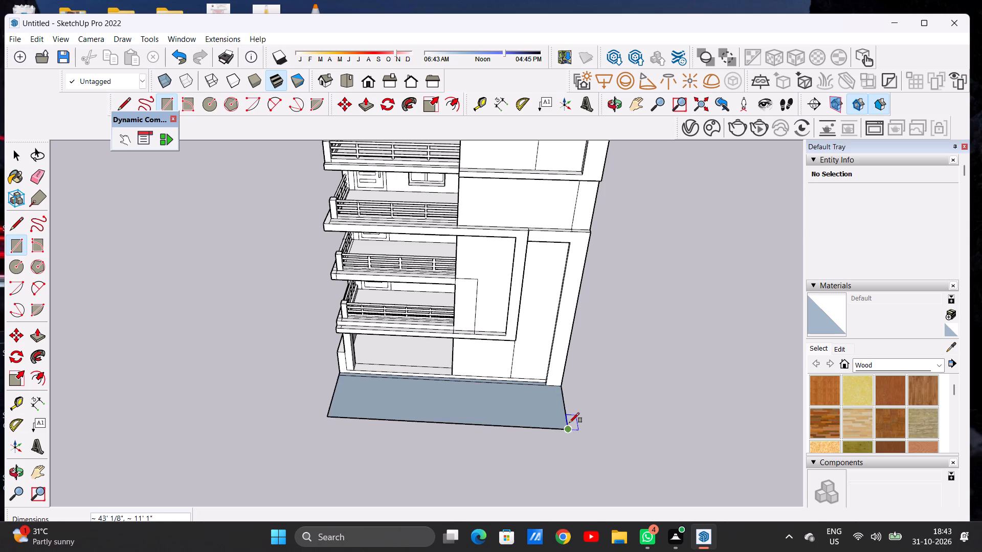
key("space")
Erase the dividing line between the thin front strip and the larger ground rectangle.
scroll(569, 423, "up", 2)
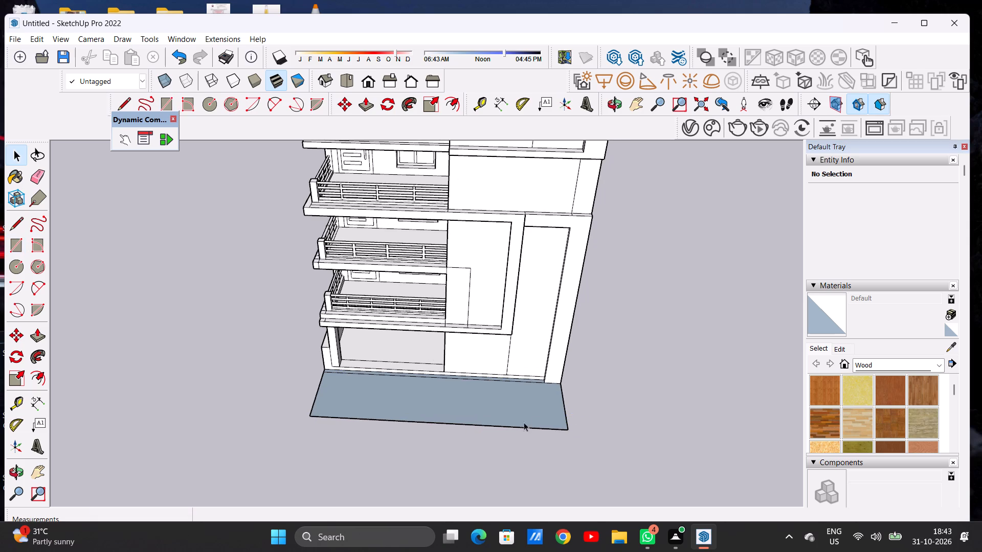
scroll(593, 408, "down", 5)
scroll(510, 399, "up", 18)
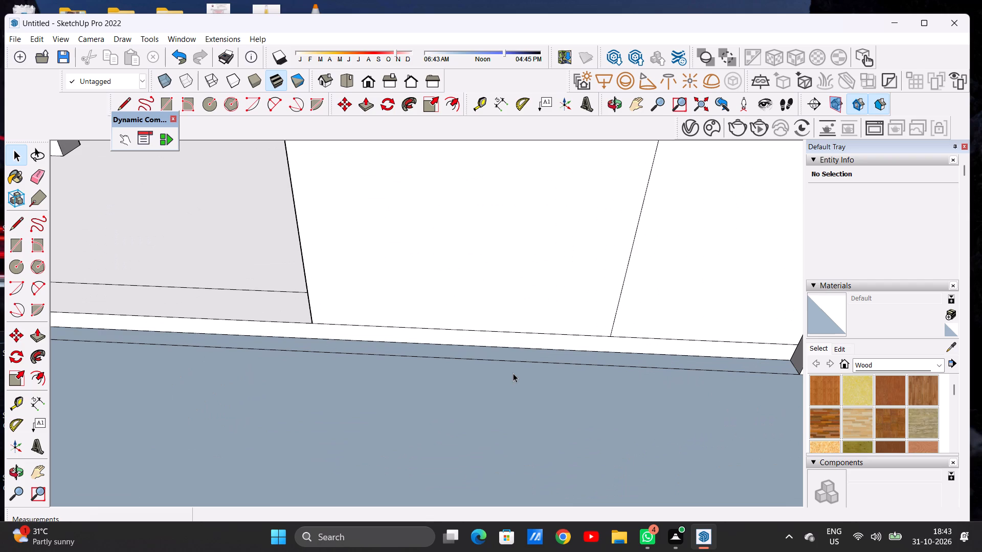
key("e")
left_click(522, 361)
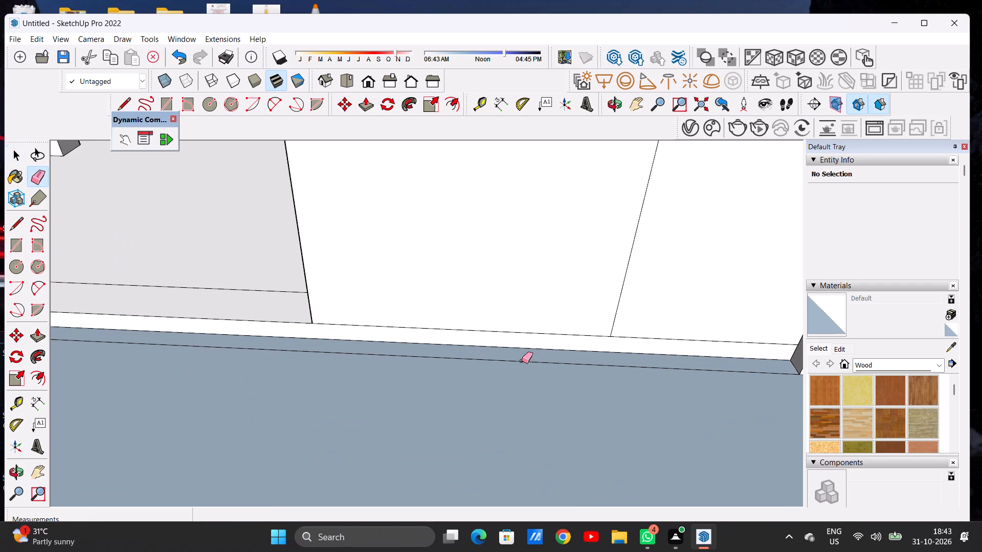
key("space")
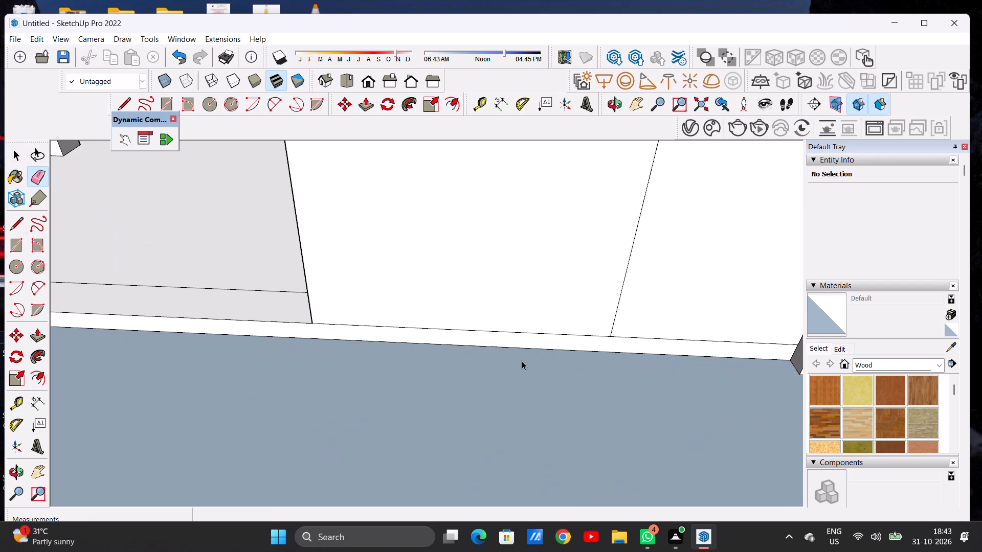
Paint the front ground face with Quartz Light Grey from the Synthetic Surfaces materials.
left_click(884, 365)
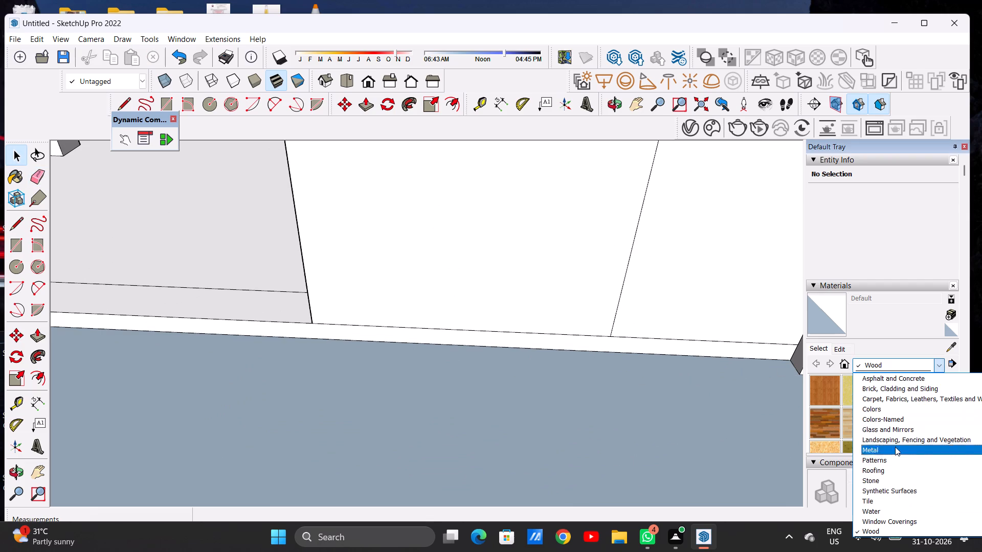
left_click(896, 491)
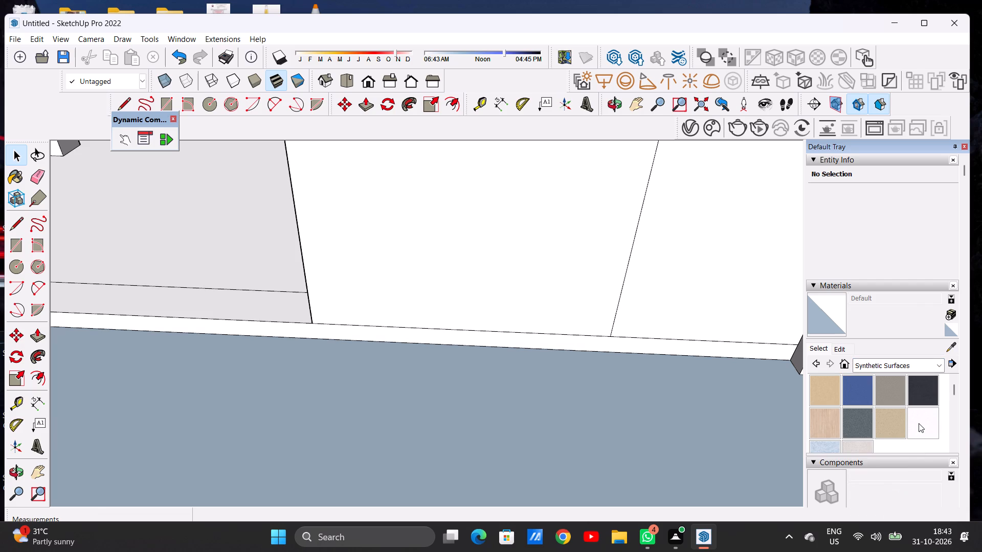
left_click(919, 423)
left_click(575, 508)
left_click(572, 437)
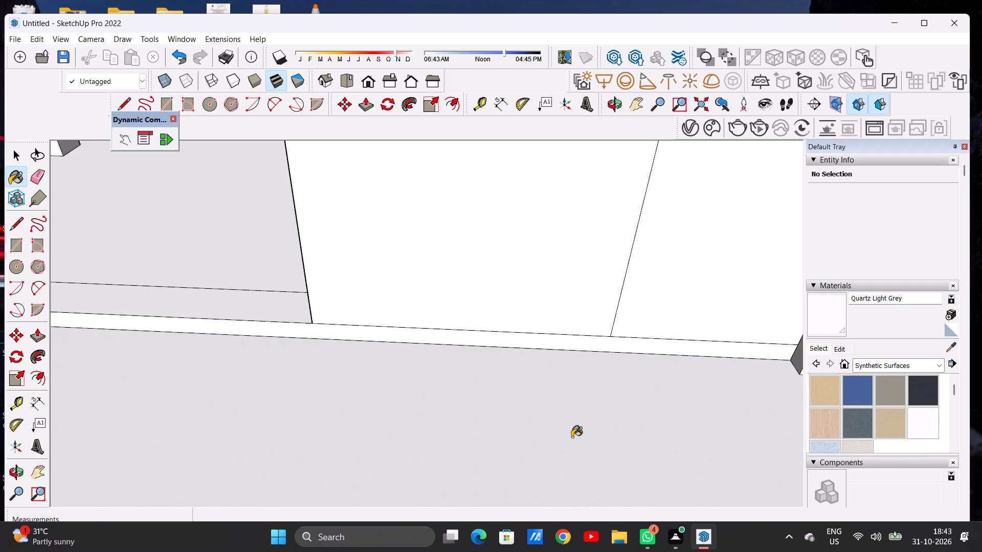
key("space")
Examine the painted ground face and the building's base from above, below and the front.
scroll(563, 366, "down", 9)
scroll(495, 375, "up", 1)
scroll(495, 375, "down", 11)
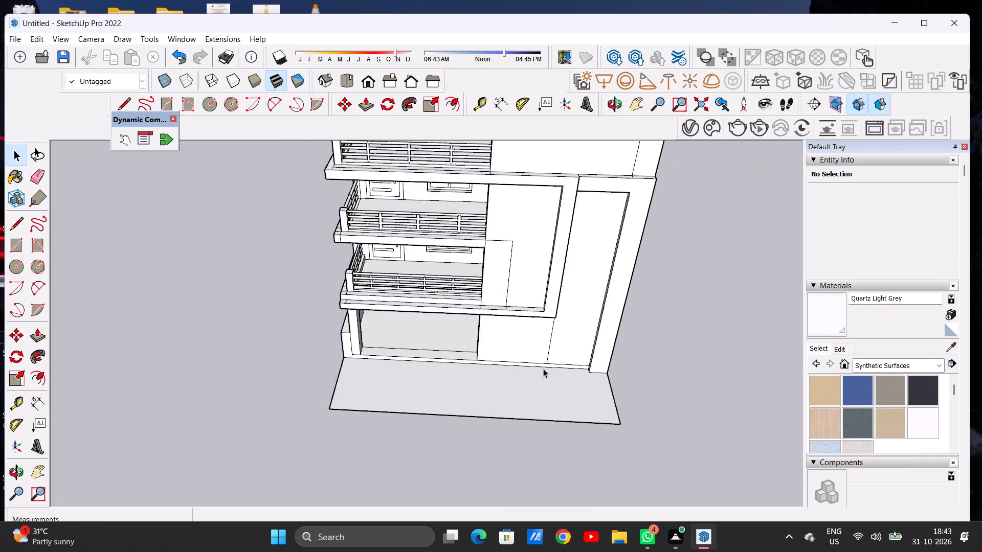
scroll(543, 369, "down", 2)
middle_click_drag(528, 406, 528, 330)
middle_click_drag(531, 442, 538, 372)
middle_click_drag(426, 433, 437, 344)
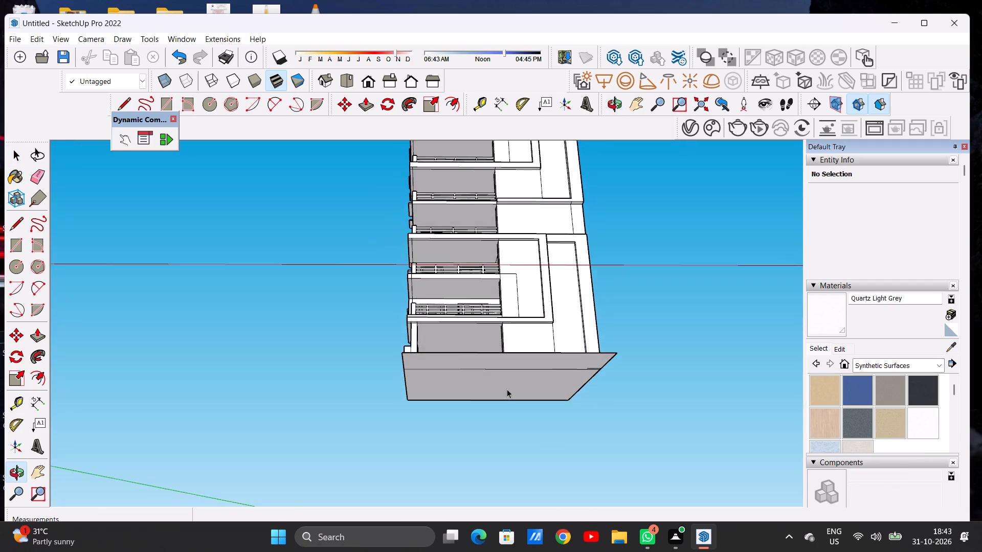
middle_click_drag(547, 435, 546, 496)
scroll(530, 405, "down", 1)
middle_click_drag(525, 380, 527, 479)
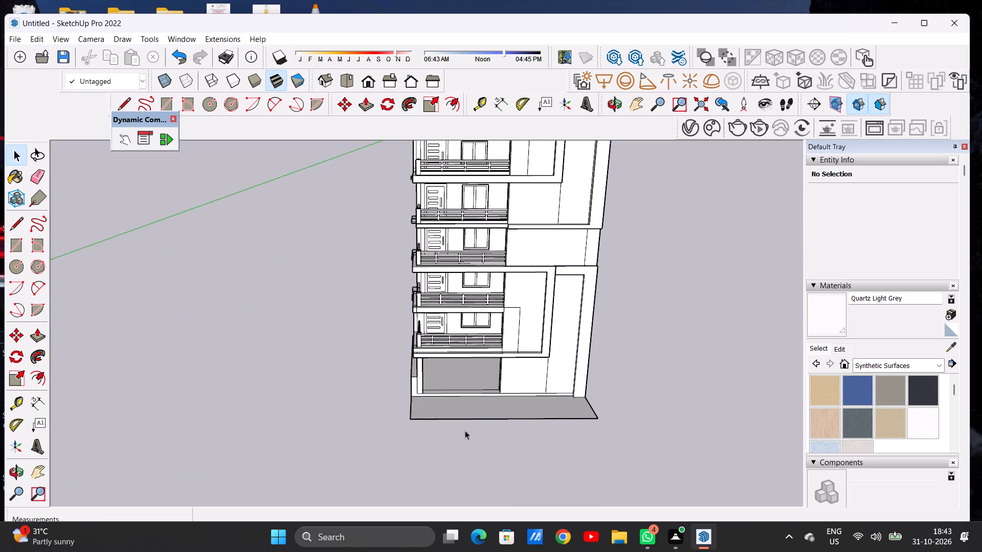
Draw a line about 10' 8" long from the base of the balcony-side corner post forward across the ground face, parallel to its side edge.
scroll(339, 385, "down", 3)
scroll(339, 385, "up", 1)
scroll(339, 385, "down", 4)
middle_click_drag(440, 395, 431, 480)
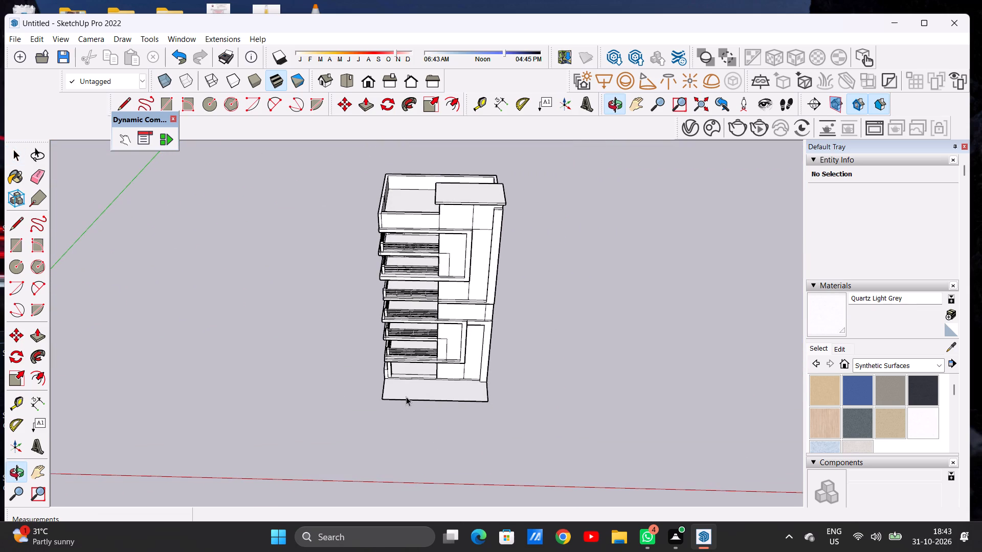
scroll(406, 397, "up", 5)
scroll(406, 397, "down", 1)
scroll(407, 392, "up", 1)
scroll(413, 356, "down", 1)
scroll(413, 356, "up", 11)
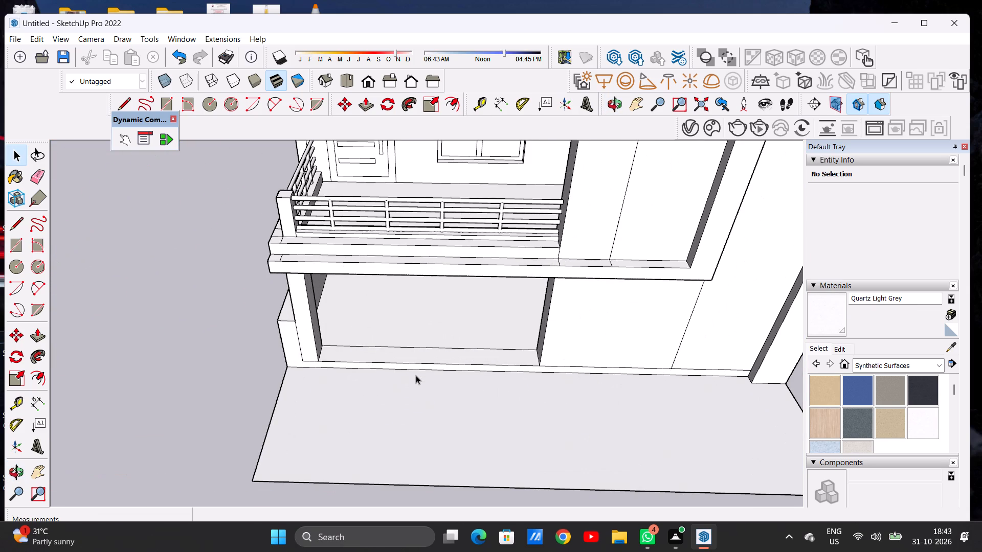
key("l")
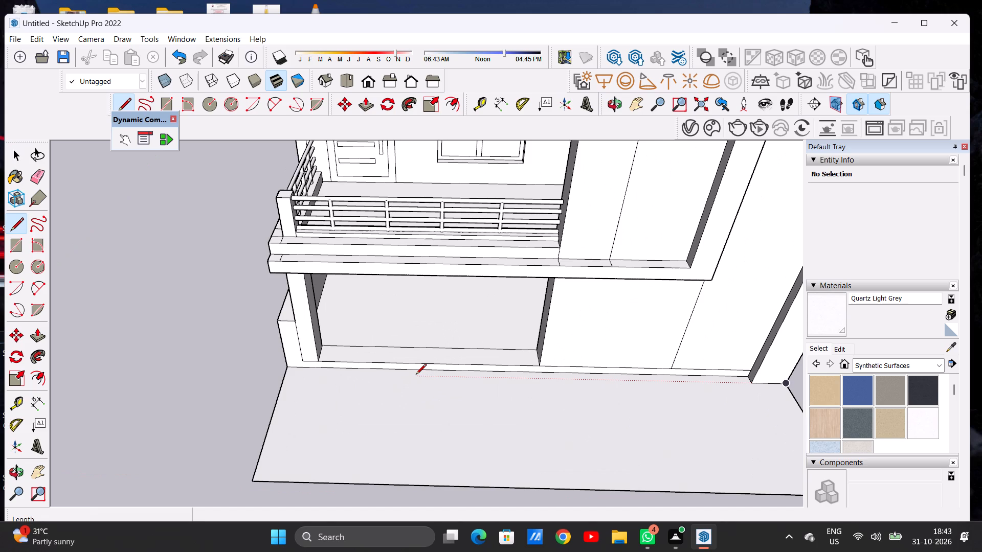
scroll(416, 375, "down", 9)
middle_click_drag(417, 376, 409, 428)
scroll(367, 375, "up", 9)
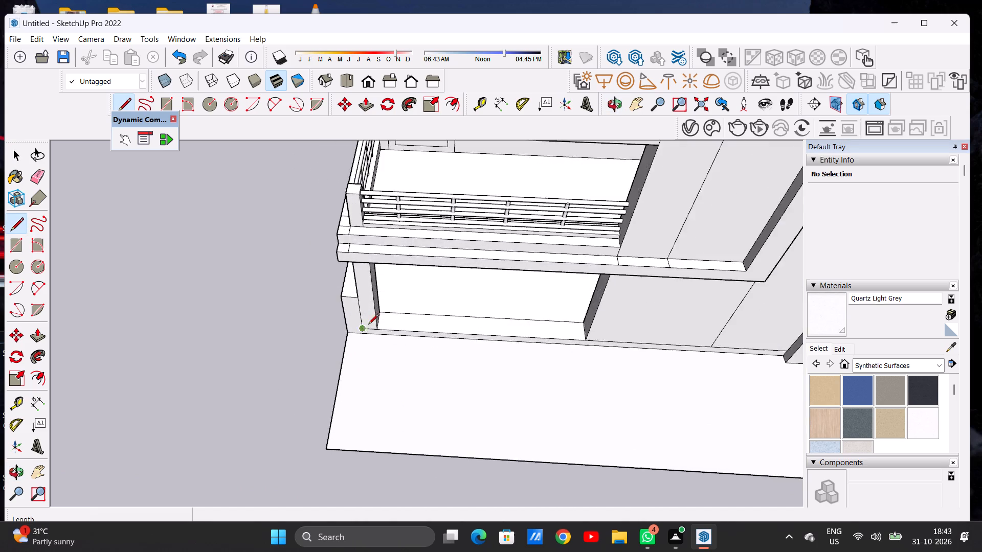
scroll(368, 325, "up", 11)
left_click(361, 314)
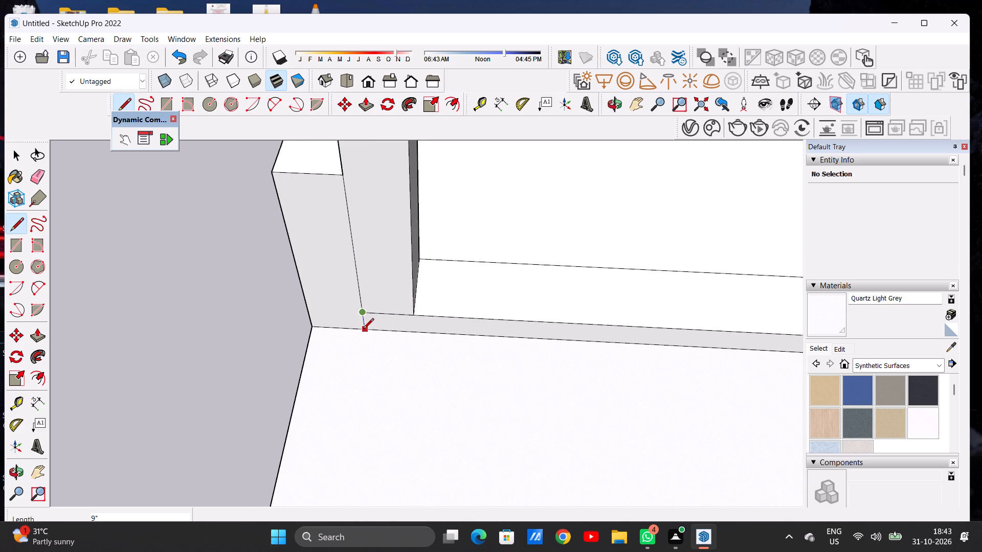
left_click(363, 330)
left_click(364, 333)
scroll(361, 361, "down", 3)
scroll(361, 361, "up", 1)
scroll(361, 361, "down", 8)
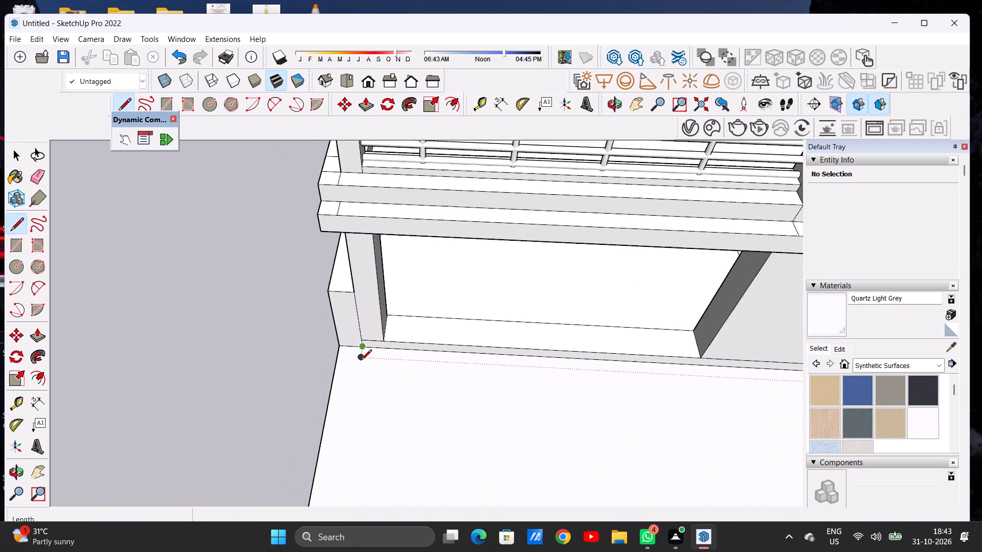
scroll(361, 361, "down", 5)
scroll(353, 434, "up", 8)
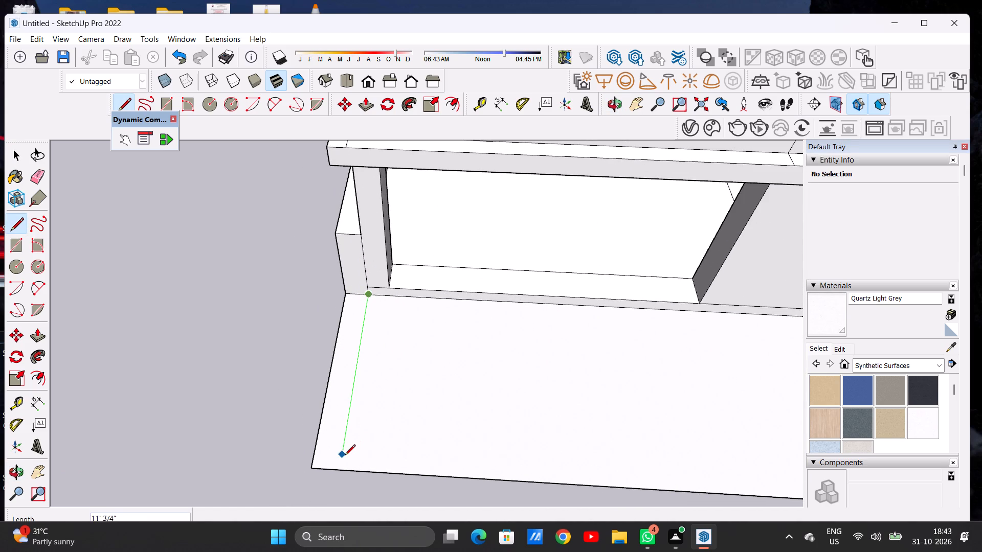
left_click(345, 449)
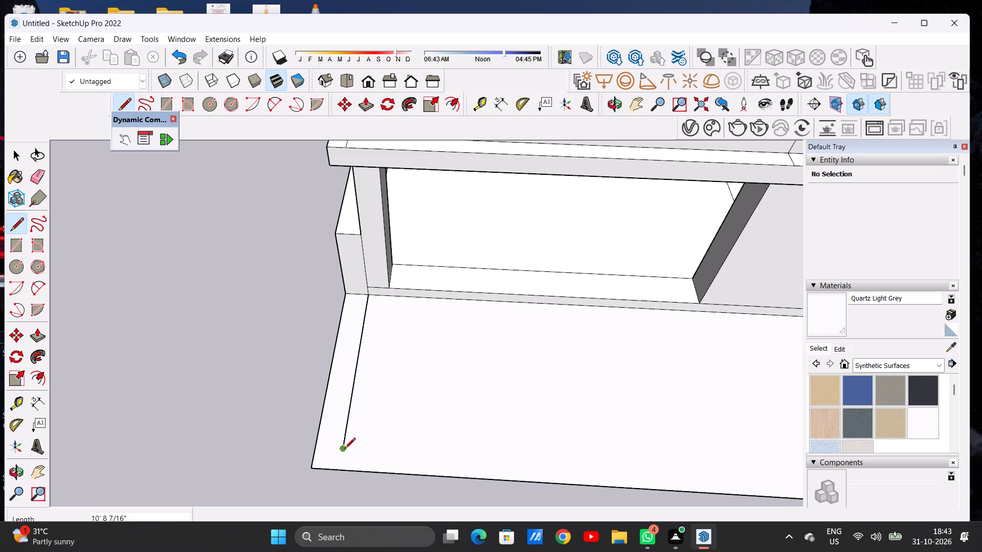
Complete the inset border outline with a line parallel to the ground's front edge and a return of about 9' 11" to the tall pillar.
left_click(457, 459)
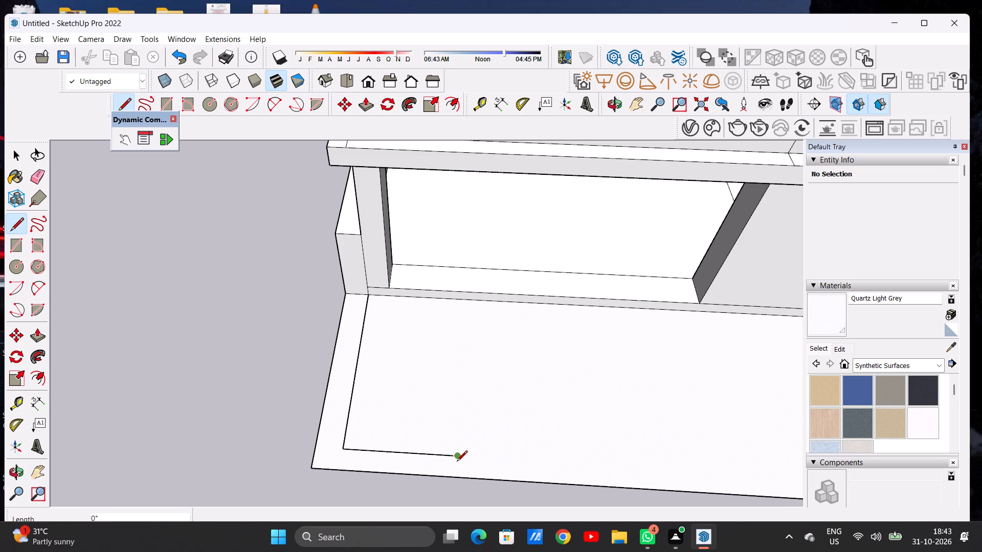
scroll(394, 449, "down", 8)
scroll(393, 447, "up", 1)
scroll(393, 447, "down", 6)
scroll(632, 451, "up", 1)
scroll(630, 453, "down", 1)
scroll(628, 455, "up", 1)
scroll(626, 456, "down", 1)
scroll(619, 457, "up", 10)
left_click(612, 463)
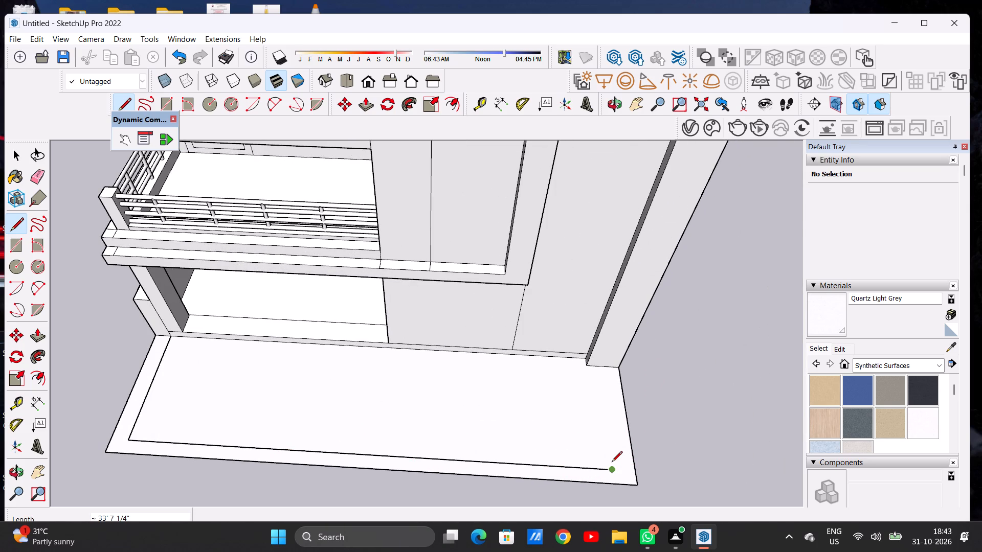
left_click(612, 463)
left_click(599, 370)
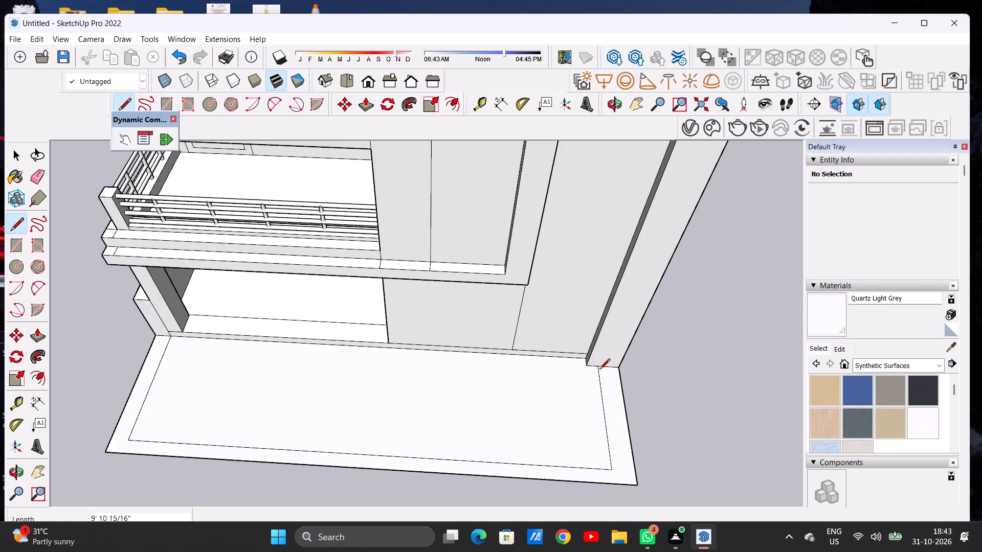
key("space")
Move the inset border's pillar-side line about 5 3/16" outward, toward the ground face's outer side edge.
scroll(600, 409, "down", 11)
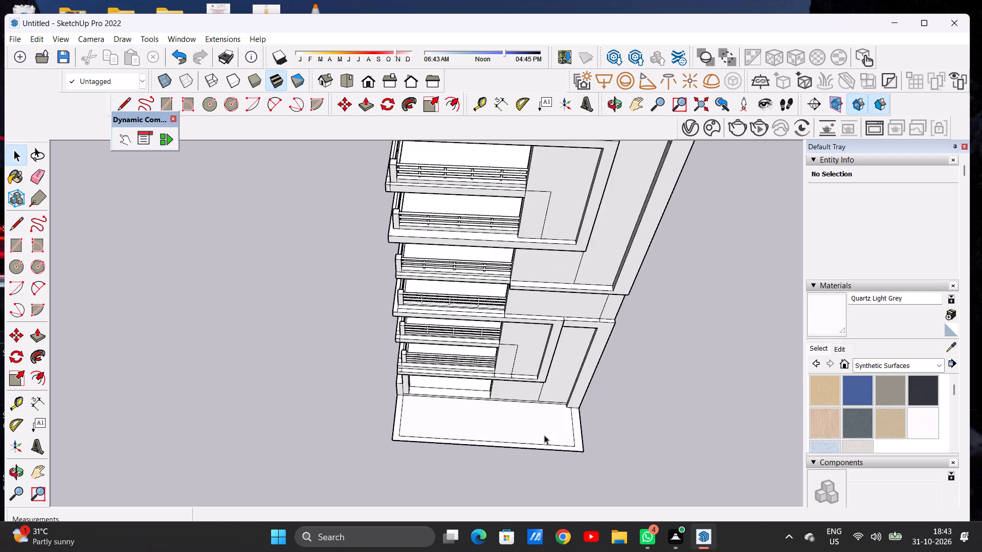
middle_click_drag(556, 441, 551, 414)
scroll(615, 455, "up", 1)
scroll(615, 455, "down", 1)
scroll(615, 455, "up", 1)
scroll(615, 455, "down", 1)
scroll(615, 455, "up", 11)
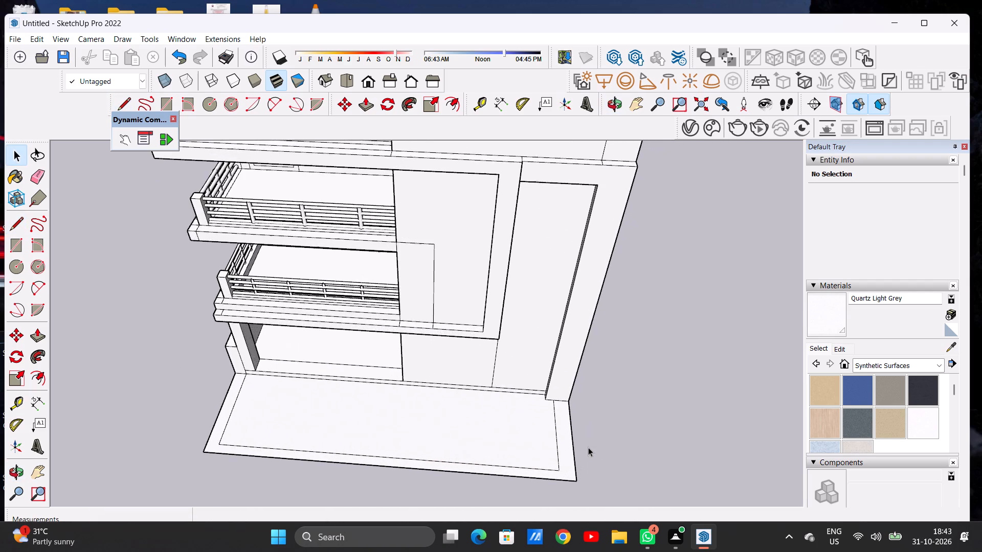
scroll(493, 420, "down", 7)
middle_click_drag(566, 457, 564, 471)
scroll(525, 453, "up", 16)
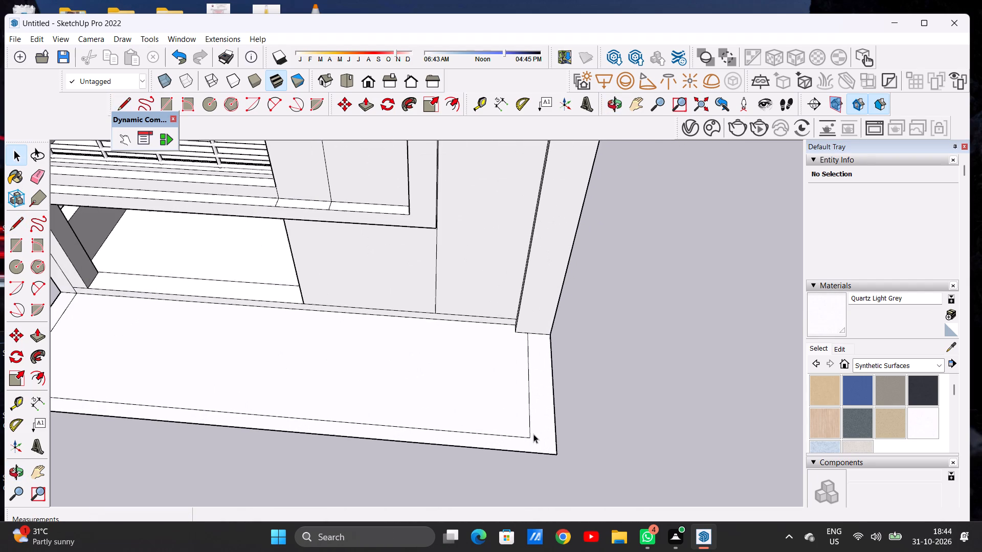
scroll(526, 435, "up", 2)
scroll(526, 435, "down", 1)
scroll(526, 435, "up", 3)
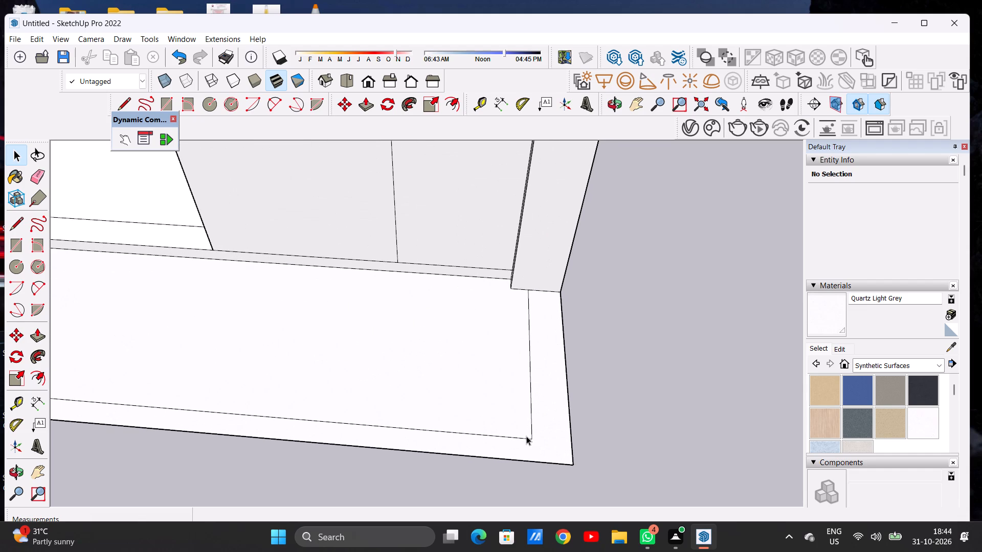
left_click(530, 435)
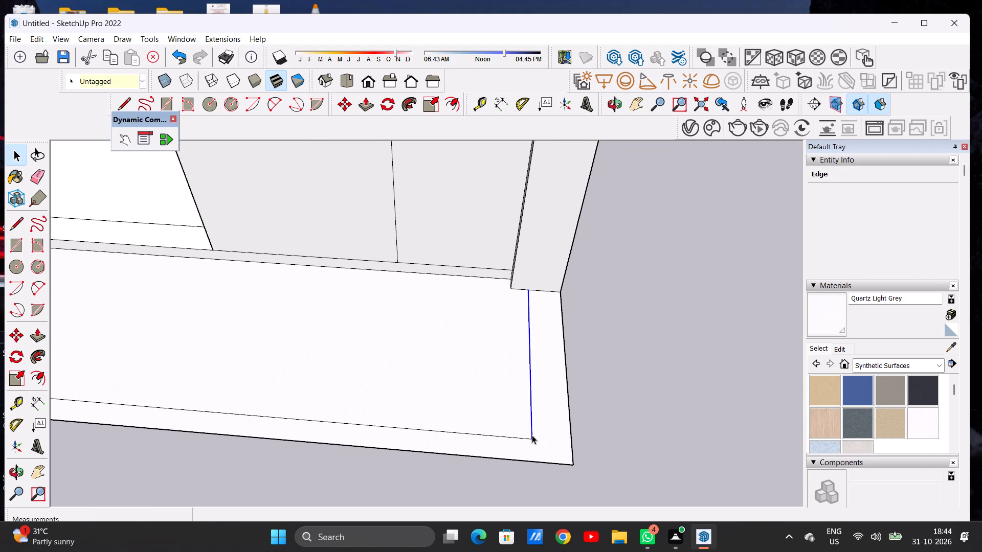
key("m")
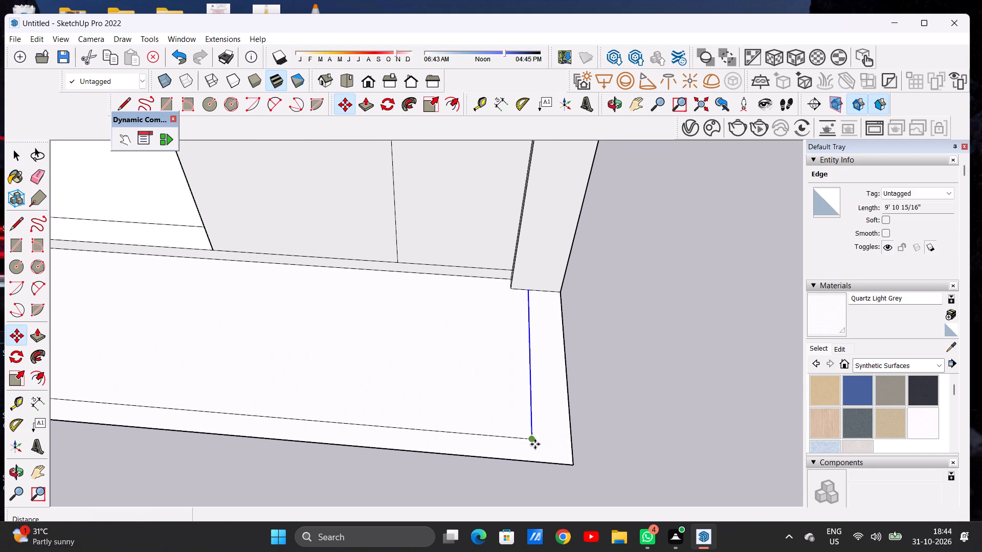
left_click(532, 441)
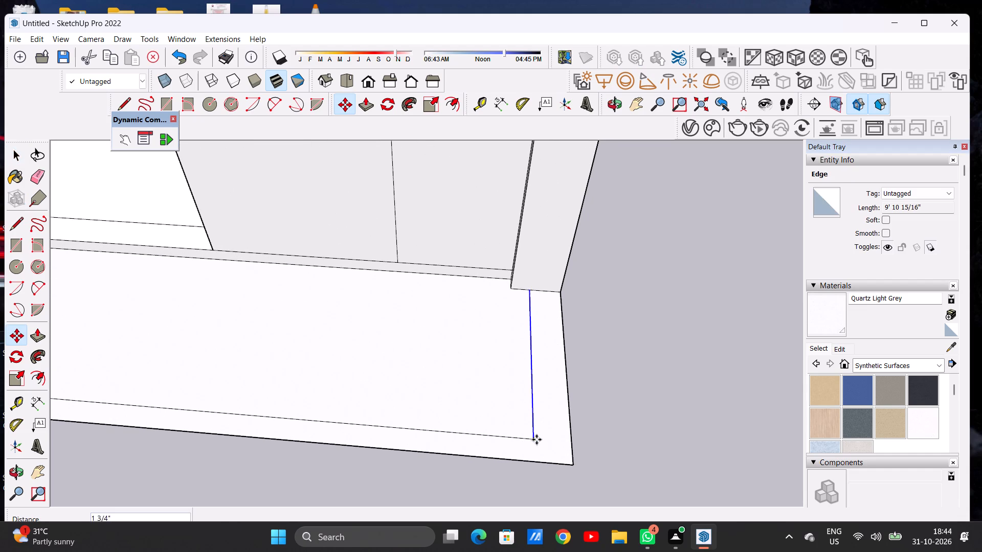
left_click(541, 439)
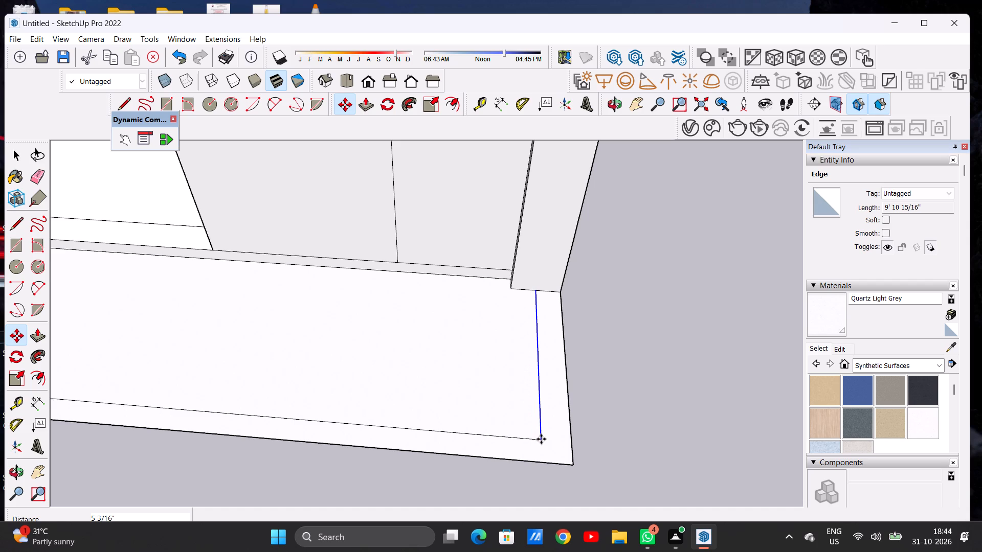
key("space")
left_click(633, 386)
Draw two short dividing lines about 1' 2" long across the front border strip, spaced apart in its balcony-side half.
scroll(576, 335, "down", 3)
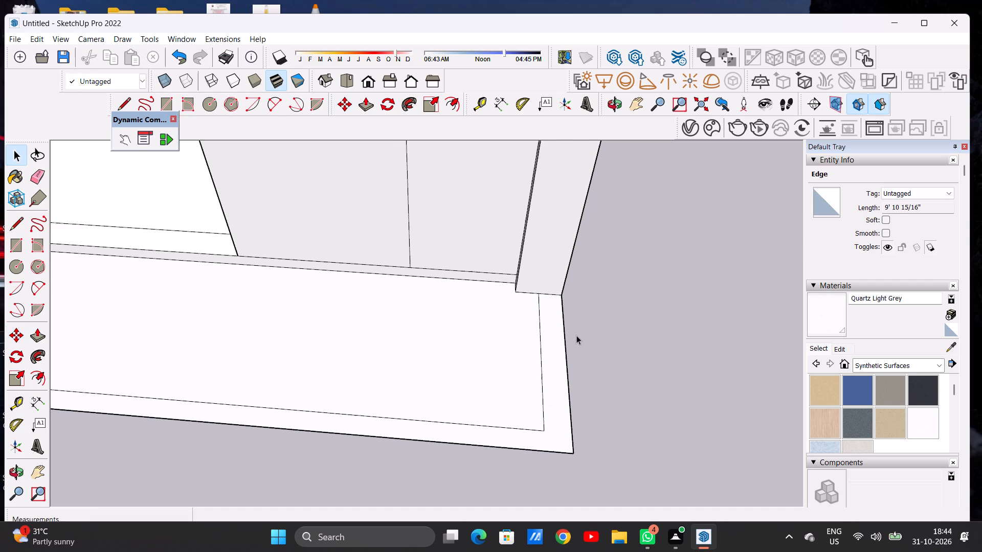
scroll(576, 335, "down", 10)
scroll(531, 390, "up", 1)
scroll(531, 390, "down", 17)
scroll(484, 366, "up", 7)
middle_click_drag(500, 384, 510, 331)
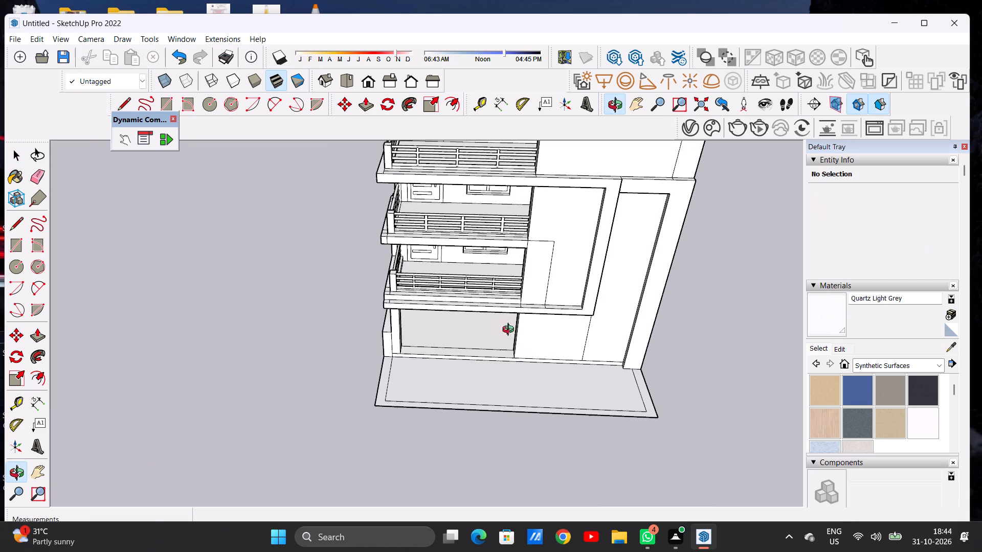
middle_click_drag(510, 331, 511, 330)
scroll(411, 403, "up", 8)
middle_click_drag(411, 400, 412, 436)
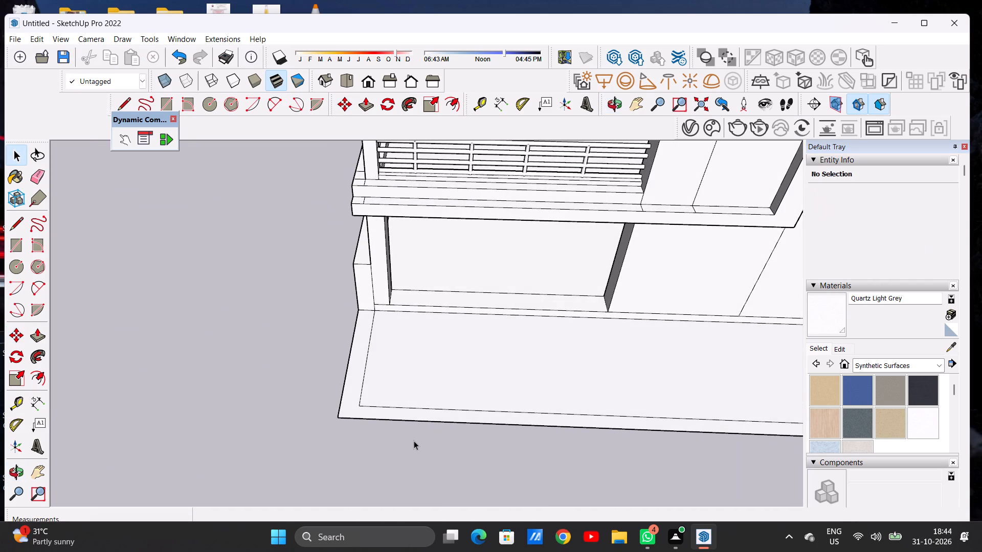
key("l")
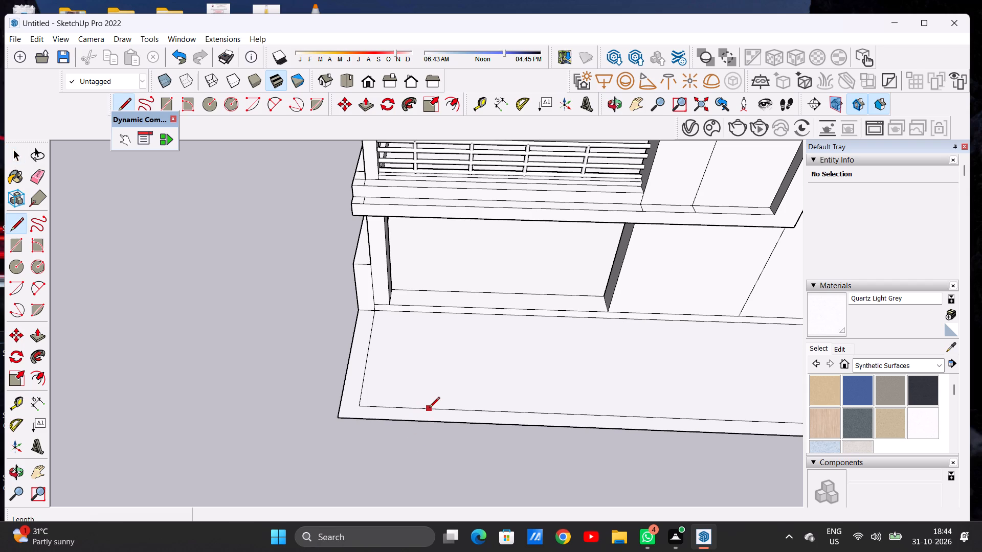
left_click(429, 408)
left_click(430, 420)
scroll(390, 413, "down", 3)
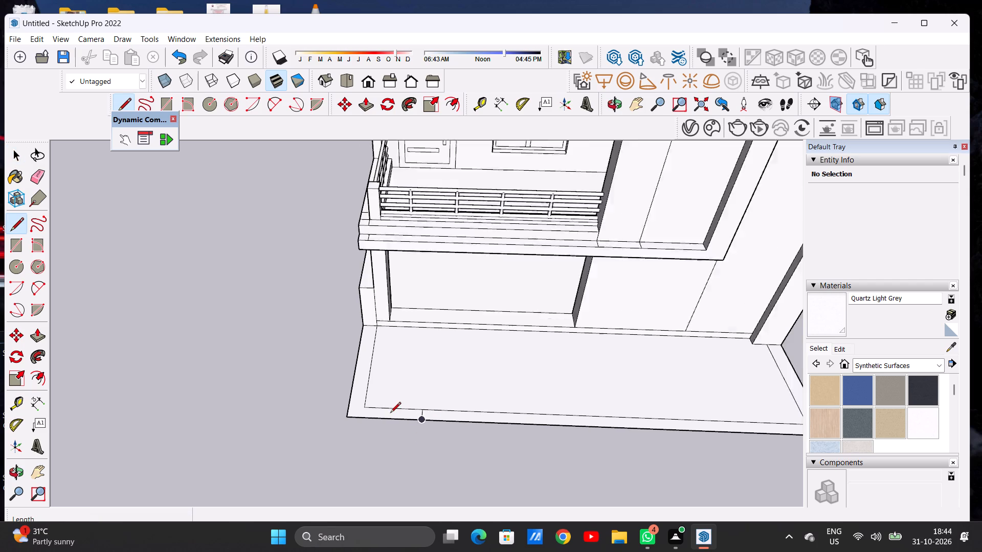
scroll(390, 413, "down", 3)
scroll(497, 420, "up", 8)
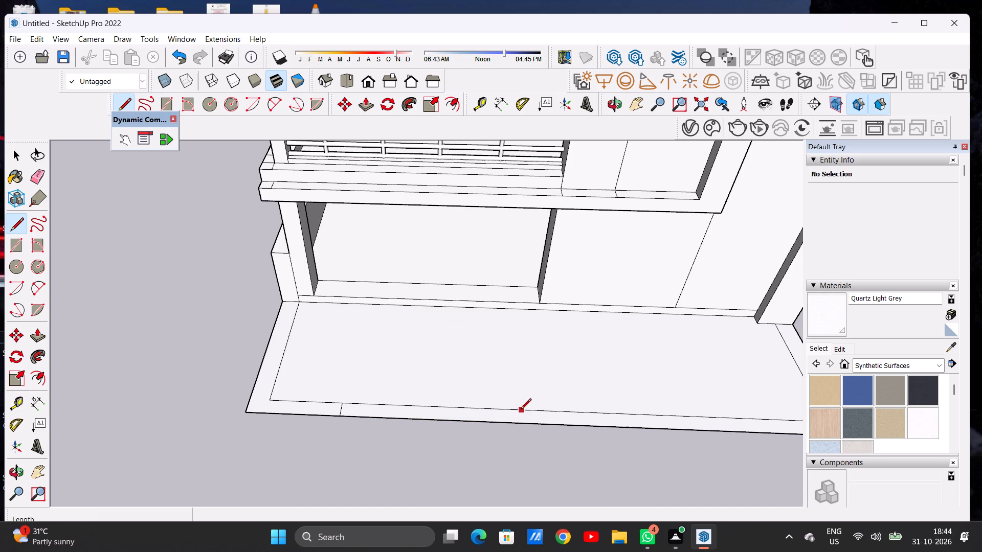
left_click(534, 410)
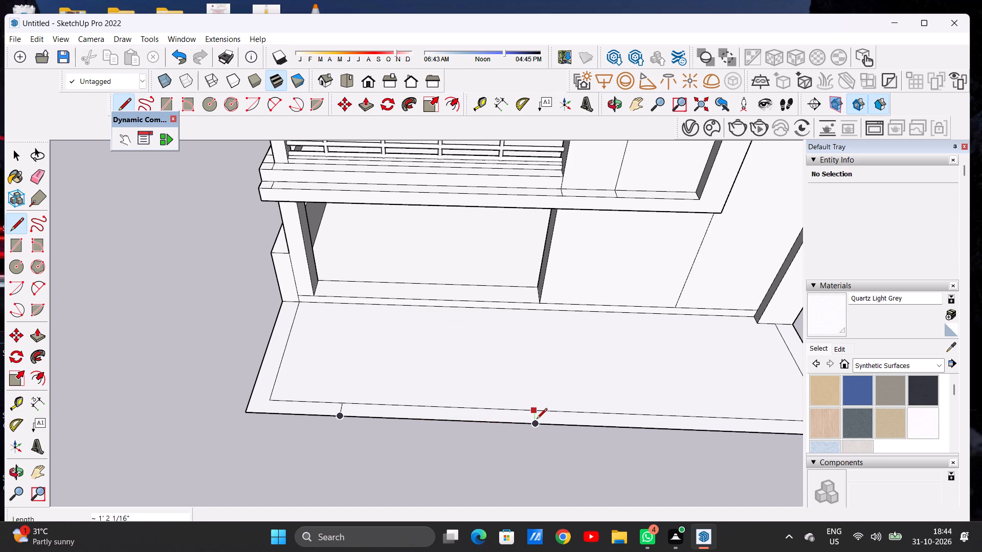
left_click(537, 420)
scroll(433, 432, "down", 14)
scroll(488, 440, "up", 11)
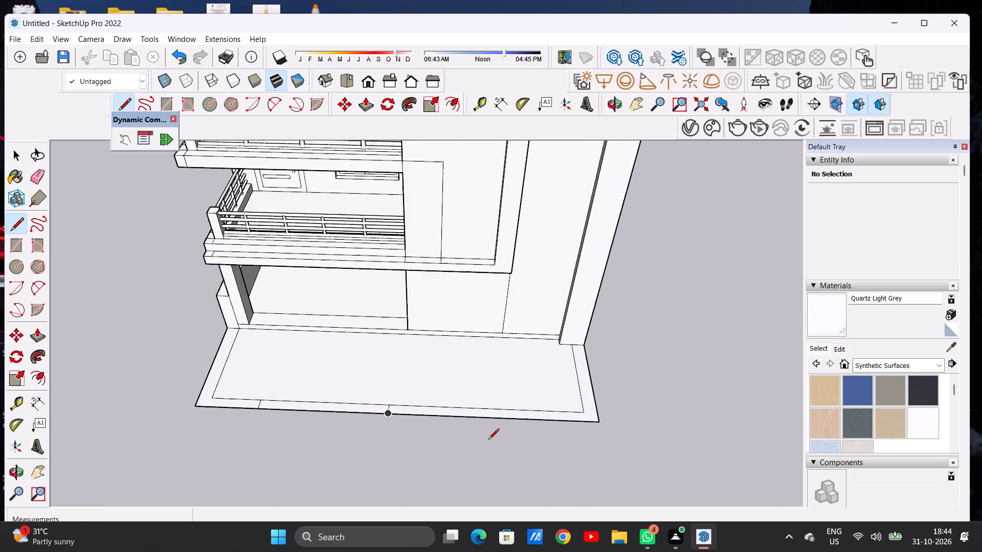
scroll(373, 425, "up", 1)
scroll(373, 425, "down", 1)
scroll(373, 425, "up", 5)
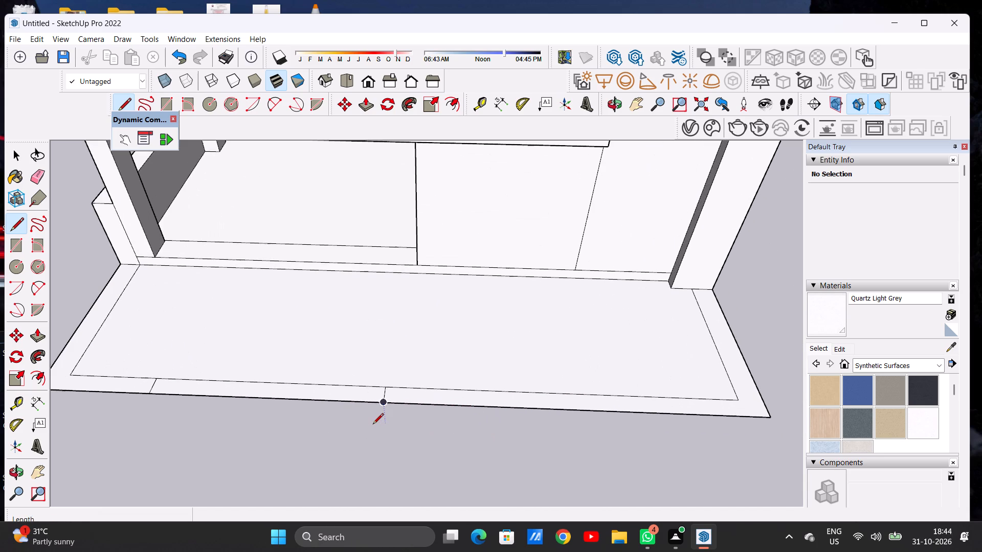
key("space")
Draw a line about 1' 5" long from the inset border's pillar-side front corner out to the ground's side edge.
scroll(388, 413, "down", 11)
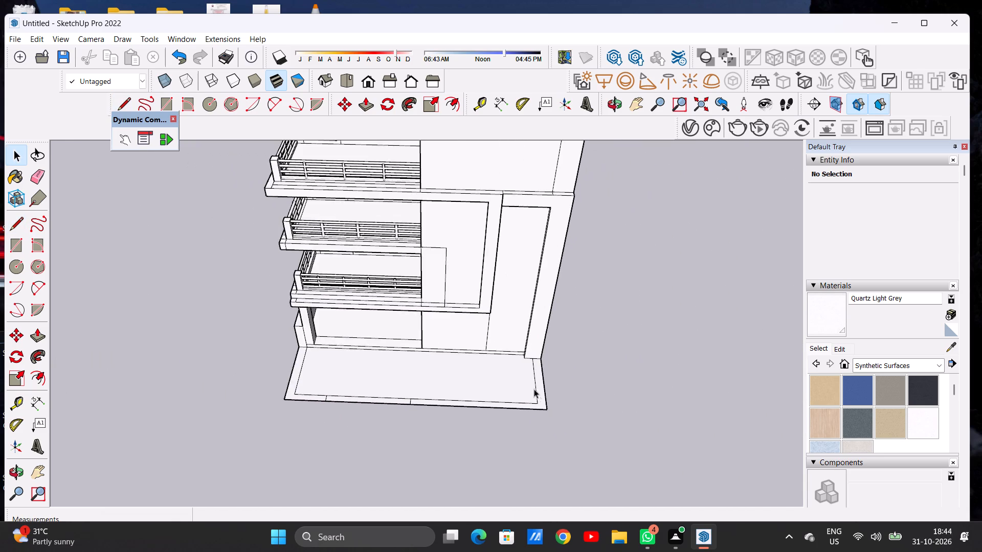
scroll(541, 400, "up", 7)
key("l")
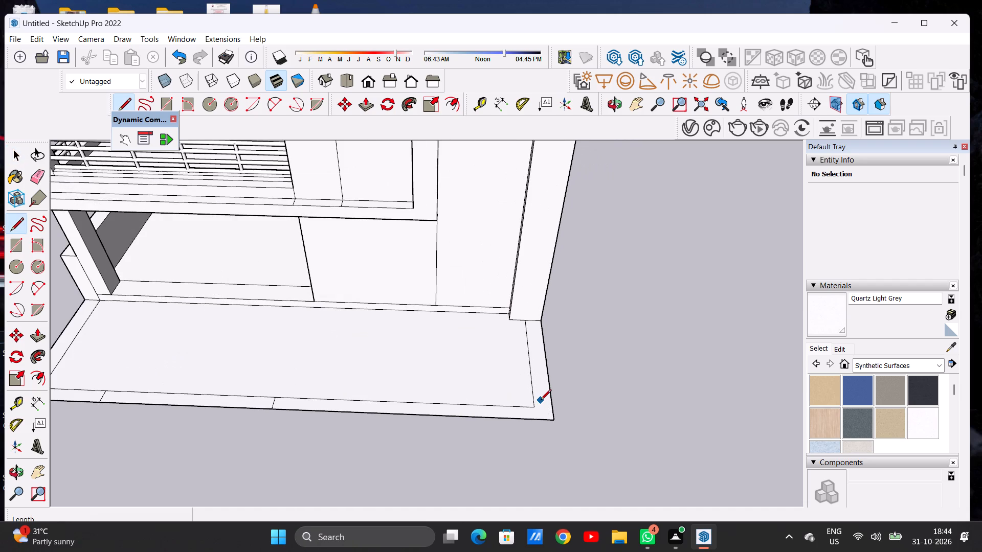
scroll(541, 401, "down", 4)
middle_click_drag(542, 425, 537, 381)
scroll(543, 399, "up", 10)
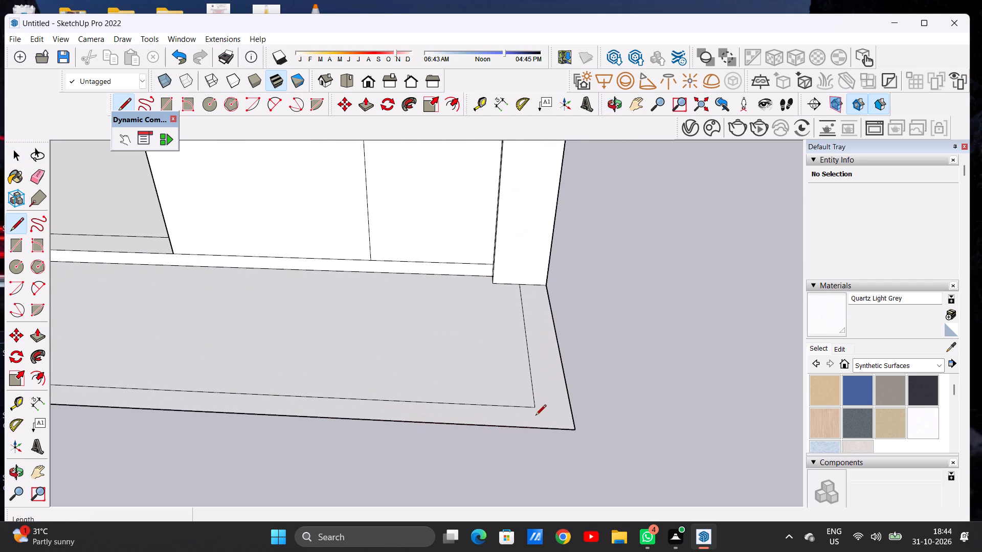
middle_click_drag(534, 408, 560, 418)
scroll(562, 409, "up", 3)
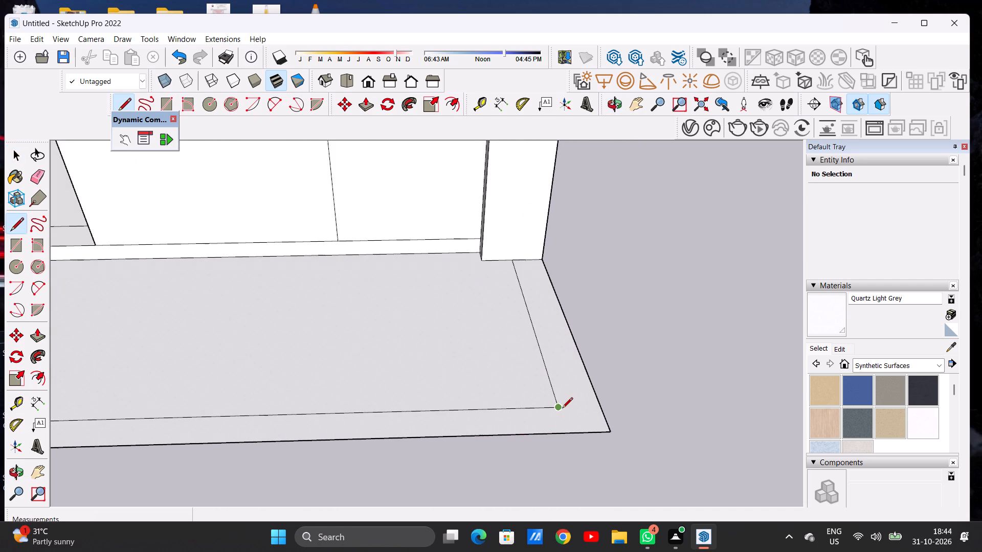
left_click(560, 408)
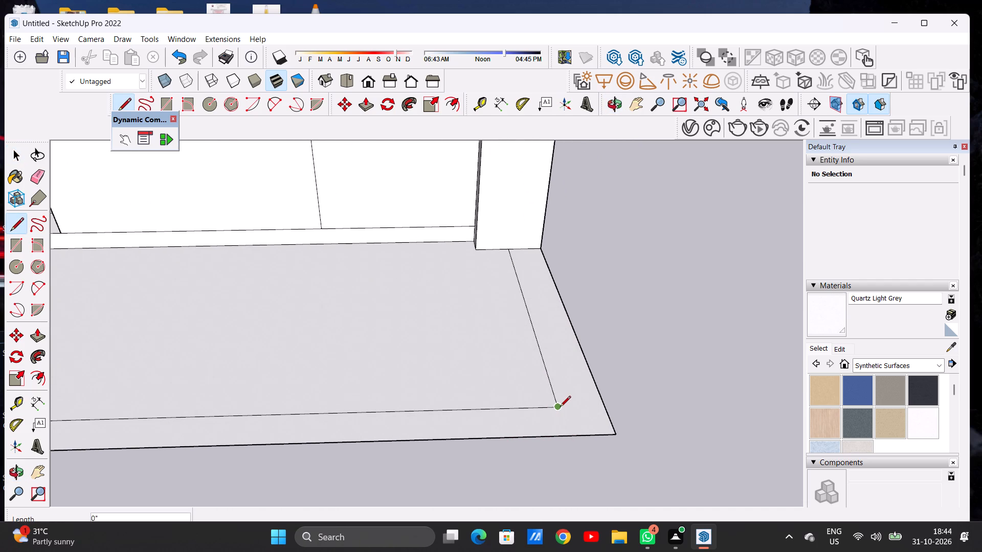
left_click(605, 403)
key("space")
scroll(556, 420, "down", 10)
scroll(566, 429, "up", 1)
scroll(554, 433, "down", 8)
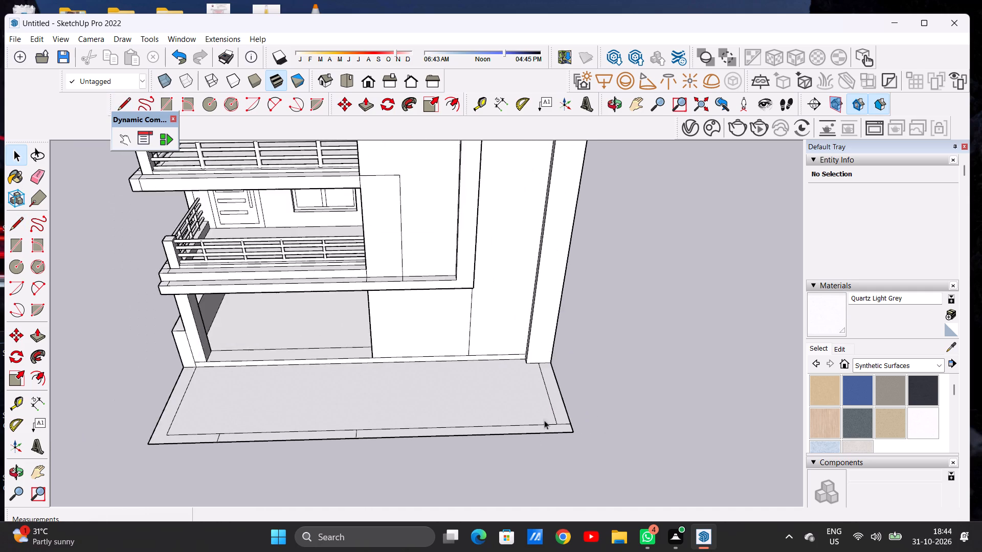
Push/Pull the L-shaped border strip at the balcony-side corner up to the top of the existing low side wall.
scroll(544, 420, "down", 4)
middle_click_drag(494, 433, 484, 387)
scroll(346, 433, "up", 1)
scroll(346, 433, "down", 1)
scroll(346, 433, "up", 10)
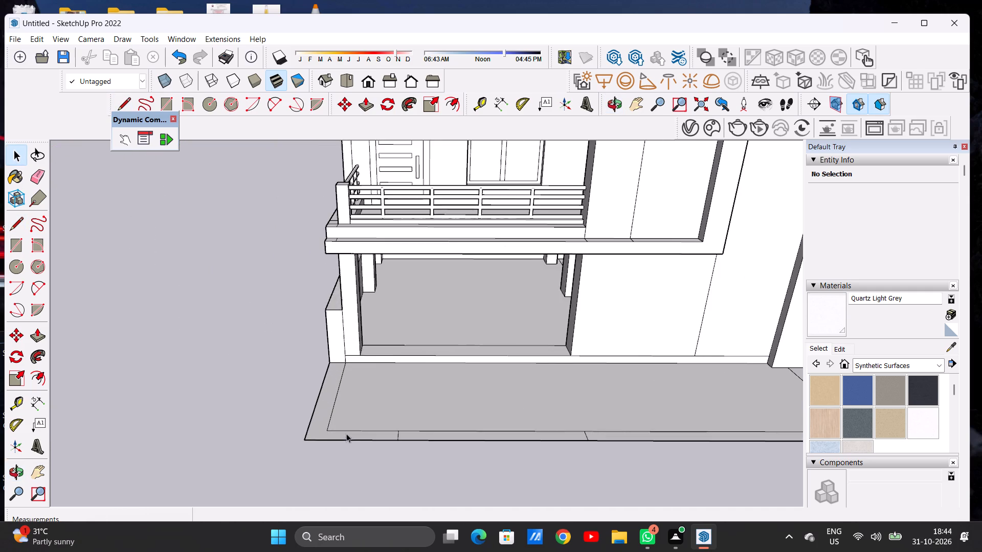
middle_click_drag(333, 436, 414, 428)
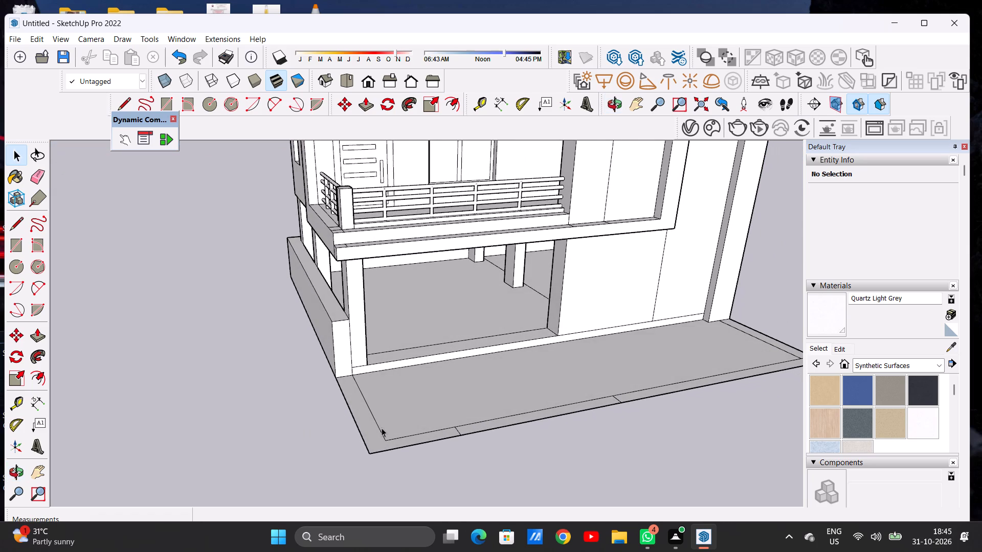
scroll(382, 428, "up", 1)
key("p")
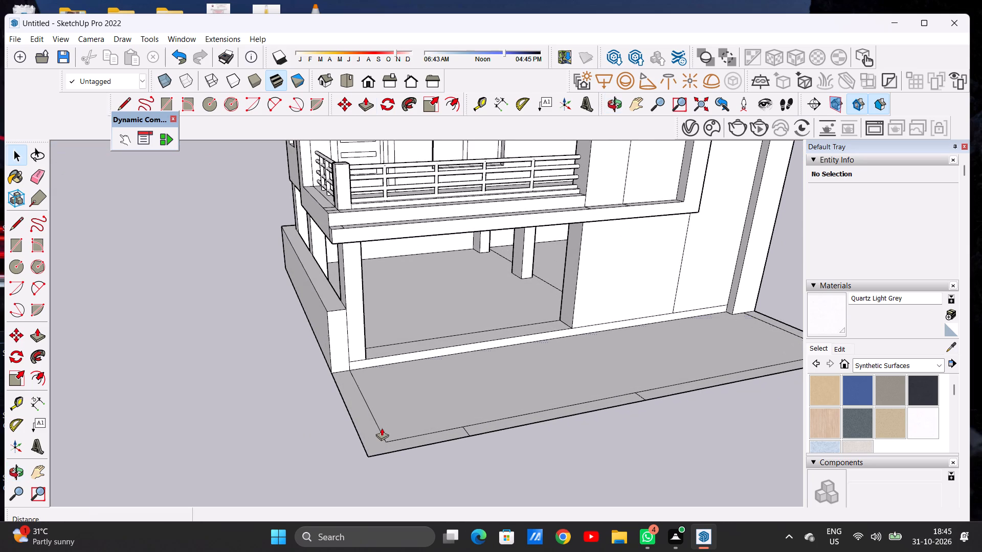
scroll(352, 370, "up", 8)
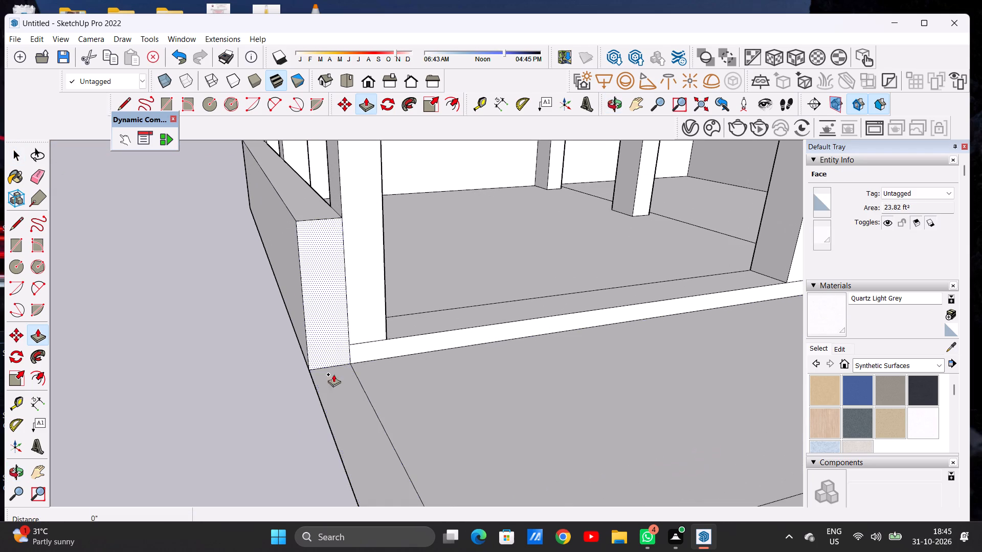
left_click(341, 385)
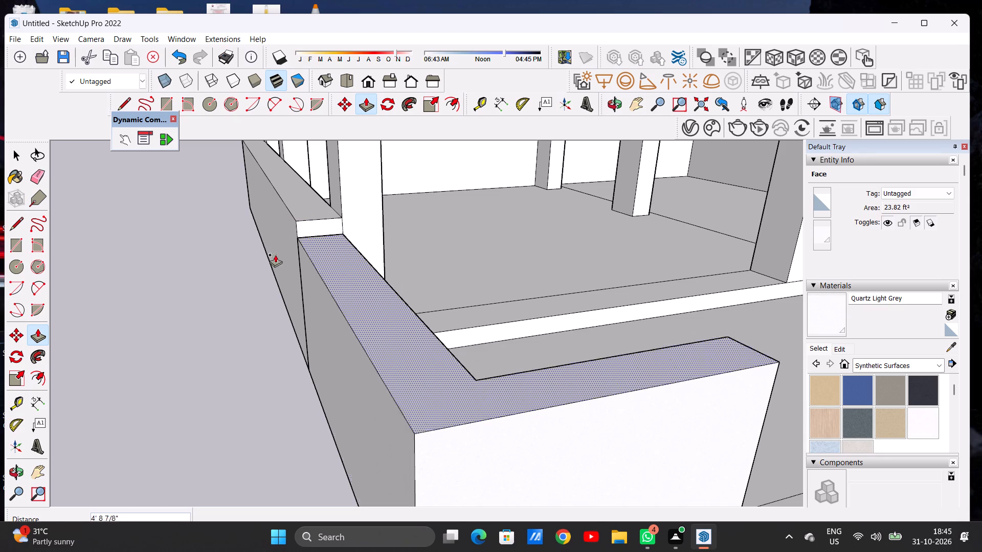
middle_click_drag(314, 256, 403, 256)
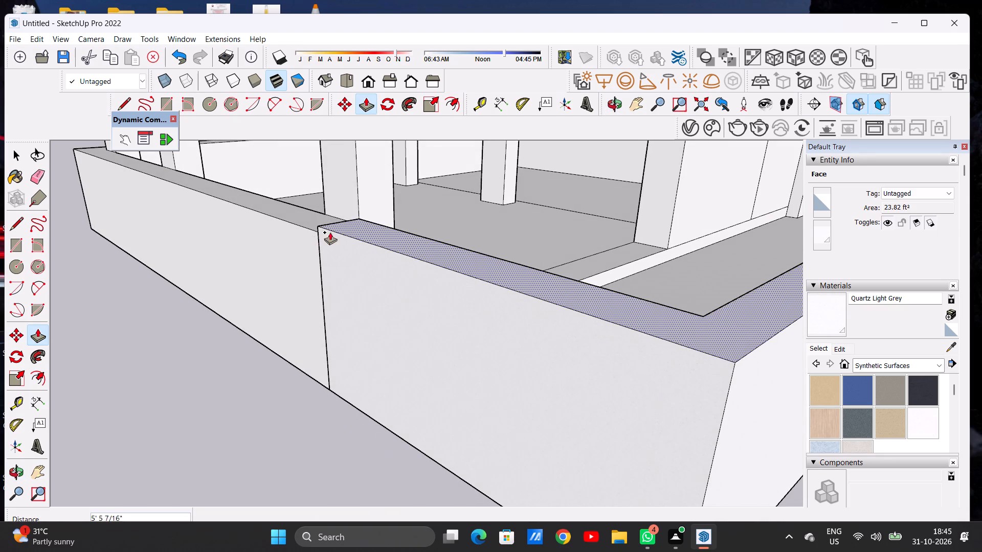
left_click(317, 233)
key("space")
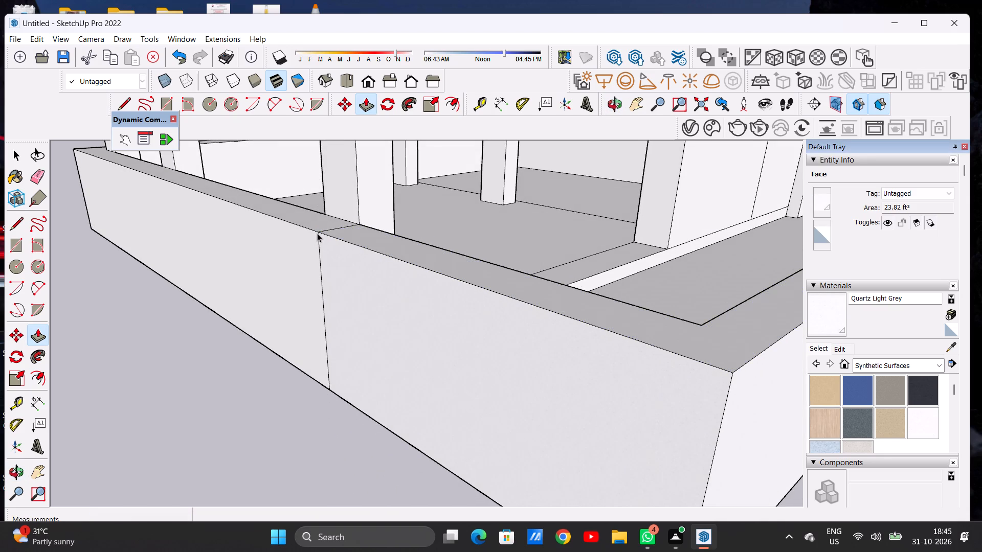
Examine the raised corner wall and how it meets the existing side wall and column.
scroll(317, 233, "down", 16)
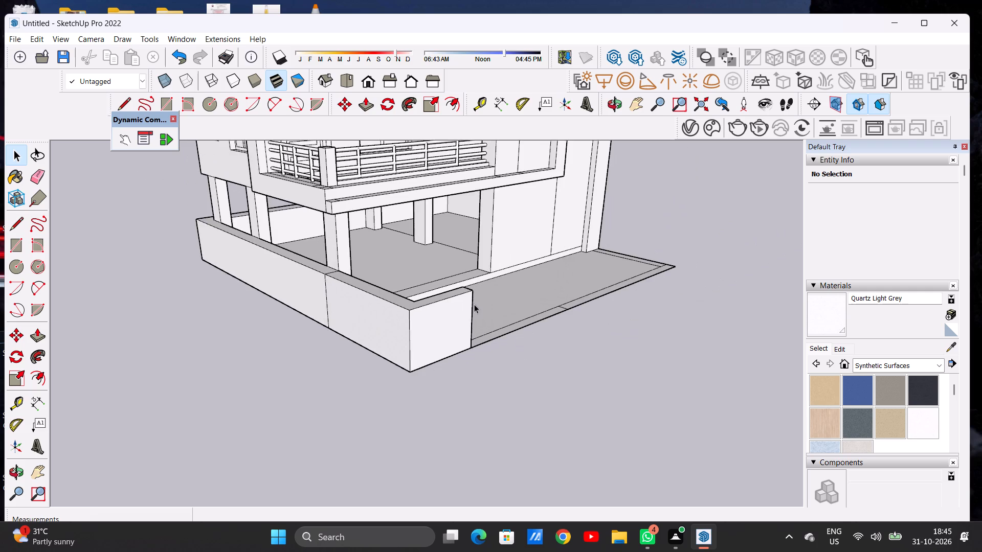
middle_click_drag(474, 304, 310, 351)
scroll(331, 251, "up", 13)
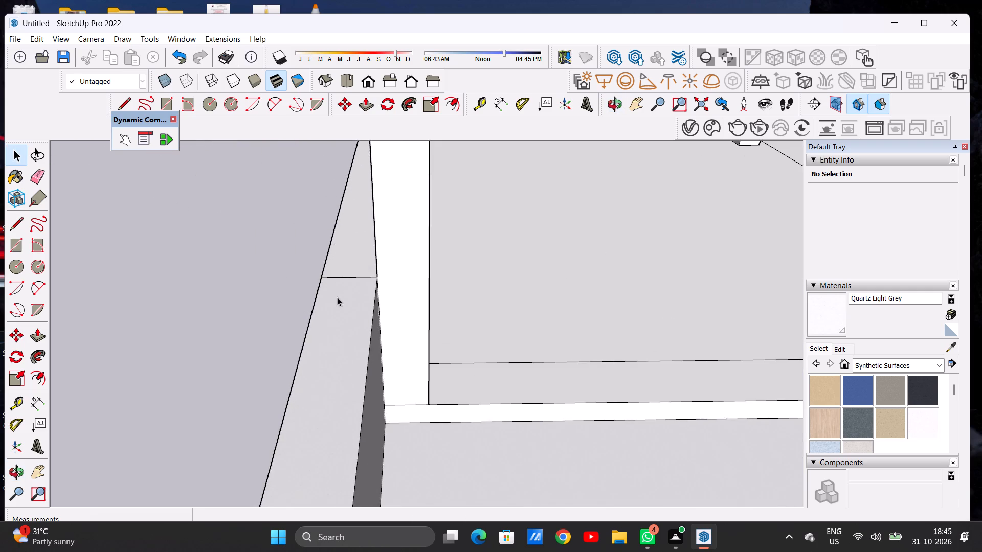
middle_click_drag(337, 297, 327, 256)
scroll(375, 285, "down", 1)
scroll(381, 291, "up", 1)
scroll(382, 292, "down", 9)
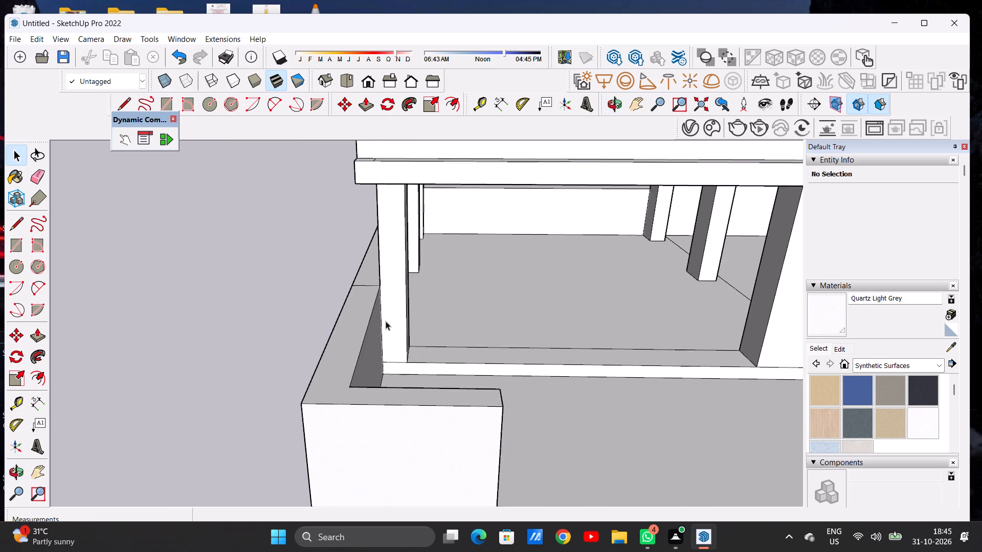
scroll(386, 321, "down", 13)
middle_click_drag(420, 399, 416, 335)
scroll(545, 387, "up", 5)
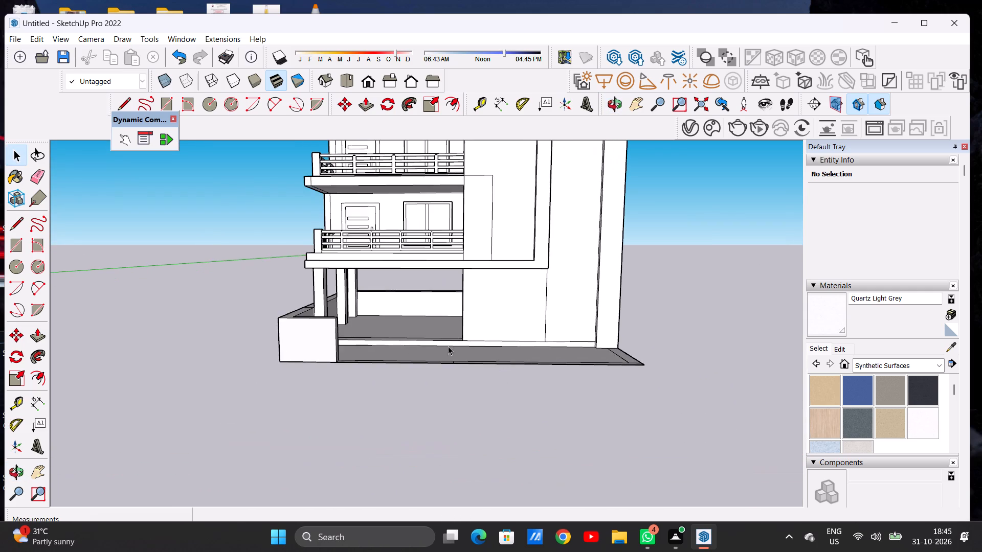
Draw a dividing line about 1' 2" long across the front border strip, just to the balcony side of the remaining divider.
middle_click_drag(448, 346, 443, 440)
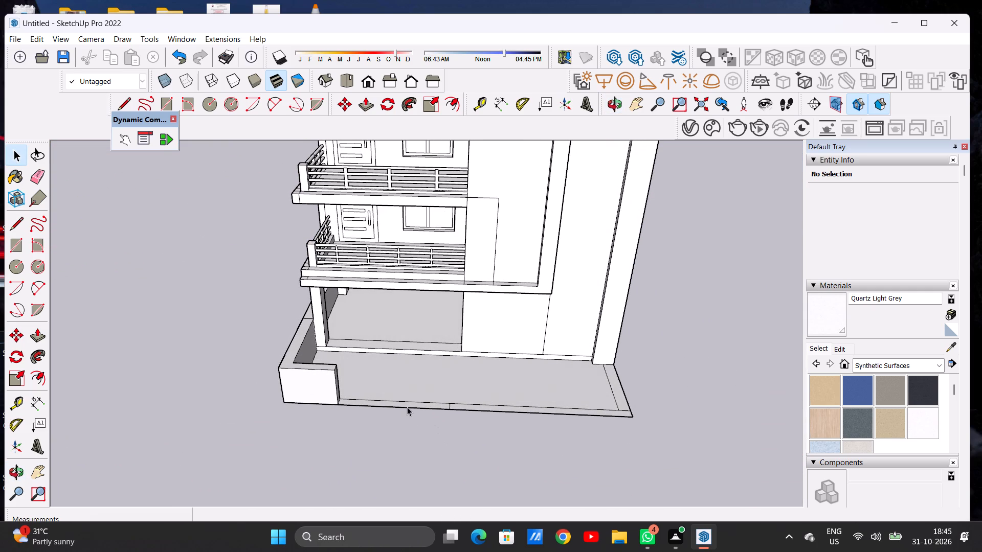
scroll(362, 379, "down", 4)
scroll(490, 393, "down", 1)
scroll(490, 393, "up", 12)
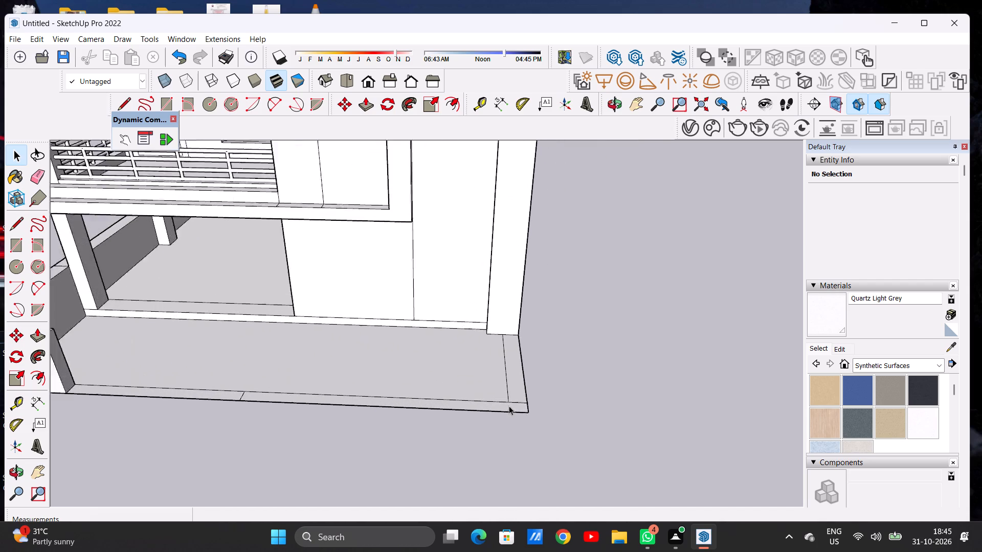
scroll(509, 406, "up", 2)
scroll(528, 399, "down", 9)
scroll(367, 404, "up", 5)
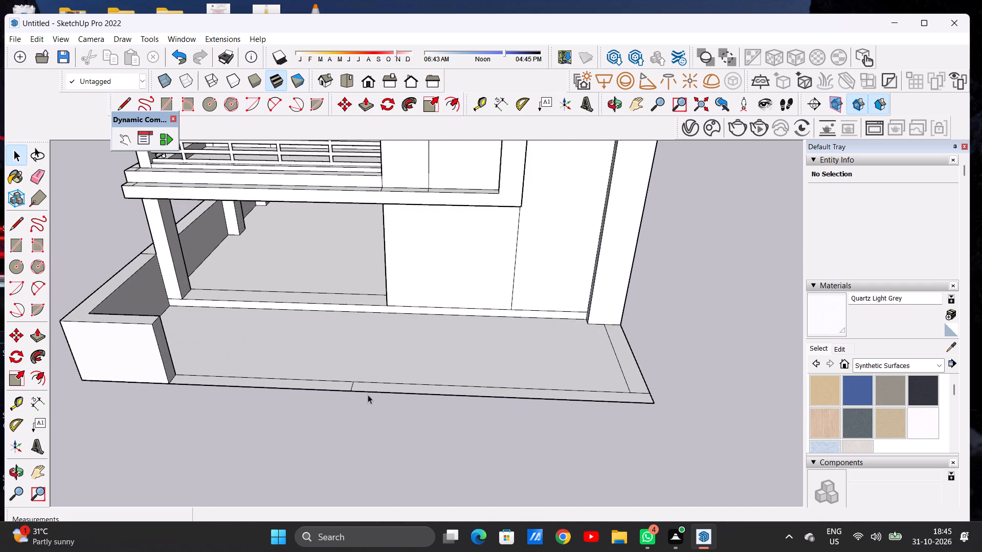
scroll(436, 387, "down", 6)
key("l")
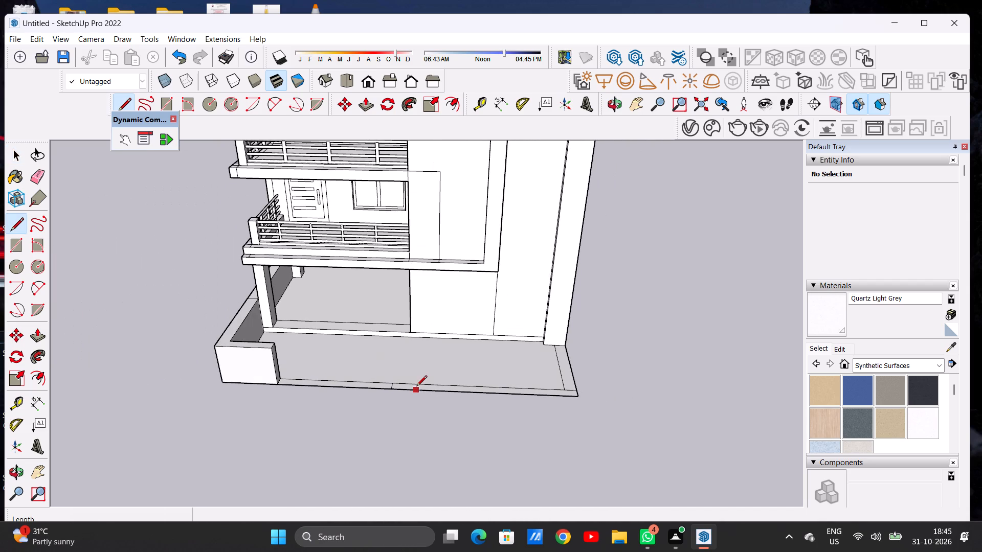
scroll(304, 374, "up", 8)
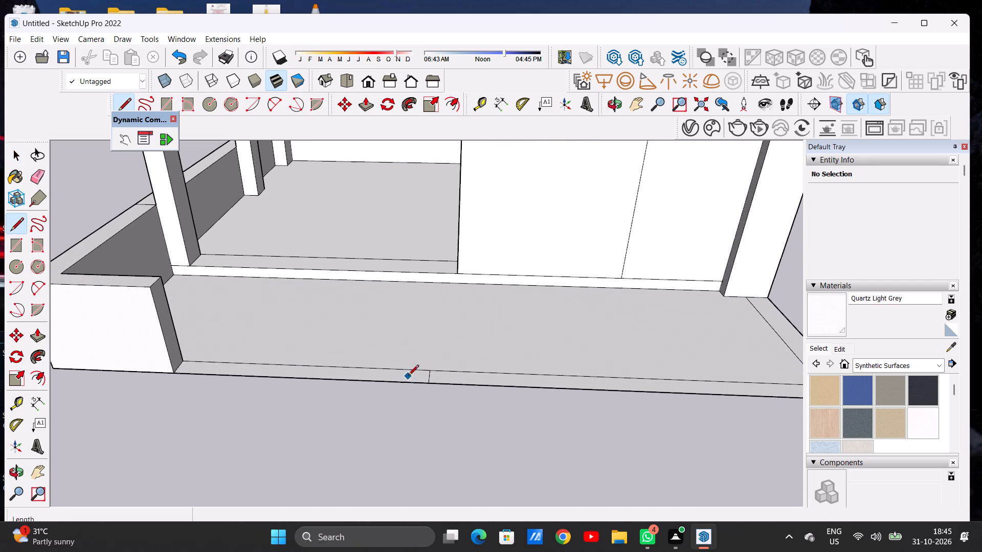
left_click(410, 372)
left_click(408, 383)
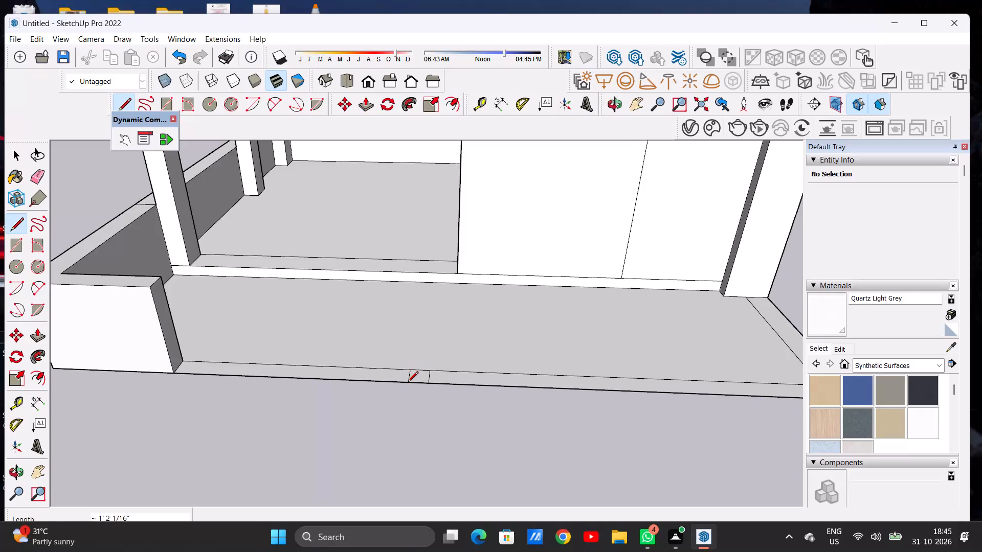
key("space")
Erase the older of the two adjacent dividing lines on the front border strip, the one nearer the tall pillar.
type("E")
scroll(408, 383, "up", 2)
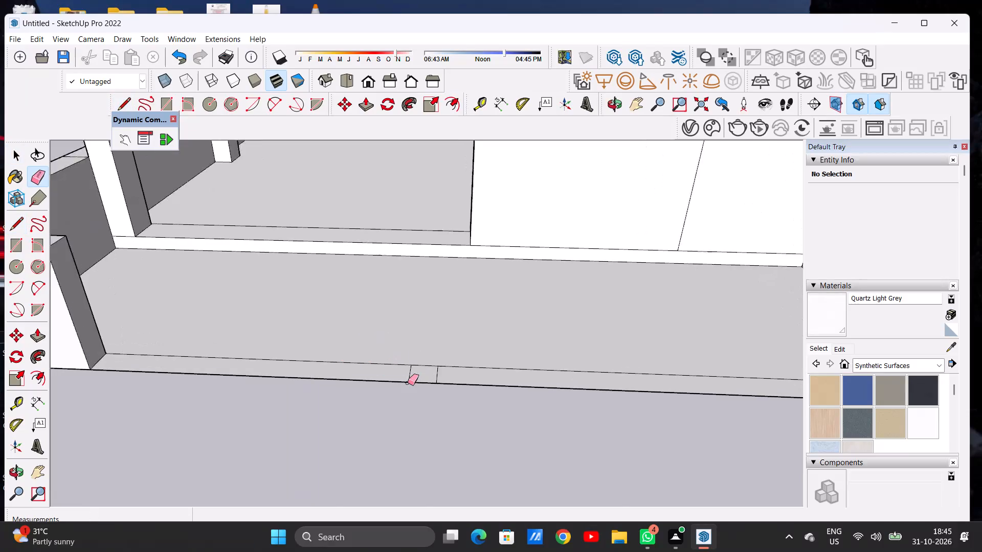
scroll(408, 383, "up", 4)
scroll(421, 378, "down", 1)
scroll(421, 378, "up", 3)
left_click_drag(457, 371, 447, 377)
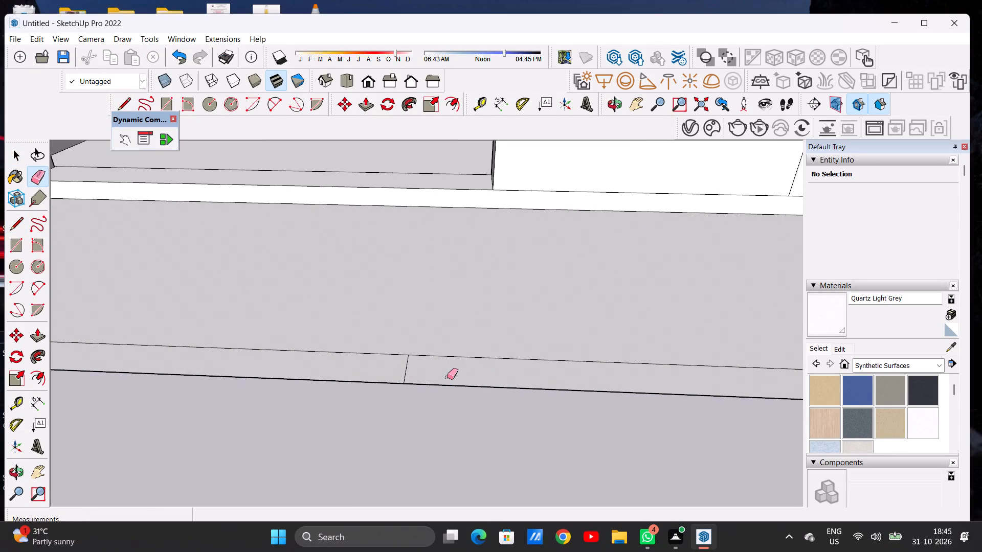
key("space")
Examine the ground apron's front strip and its pillar-side border corner against the whole facade.
scroll(441, 376, "down", 13)
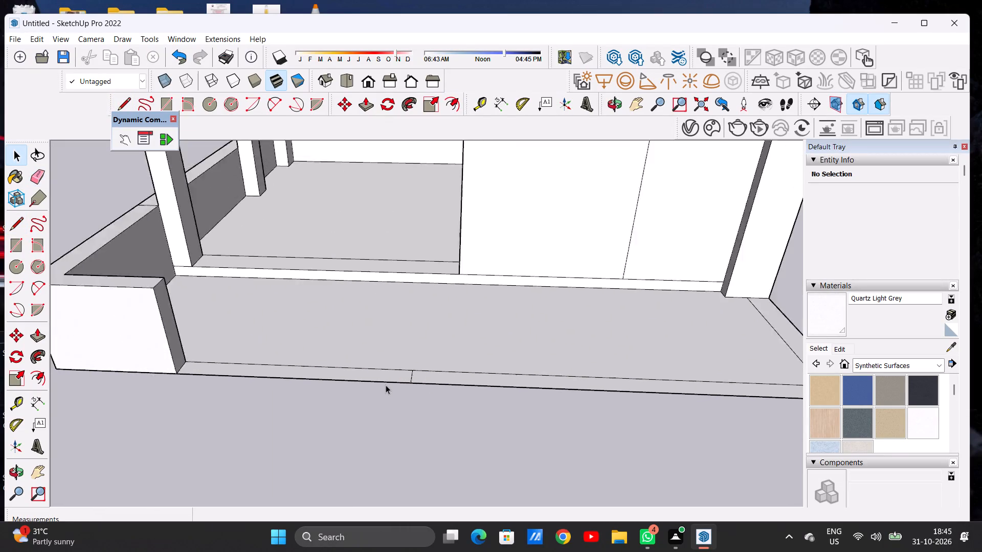
scroll(386, 385, "down", 11)
middle_click_drag(449, 391, 439, 330)
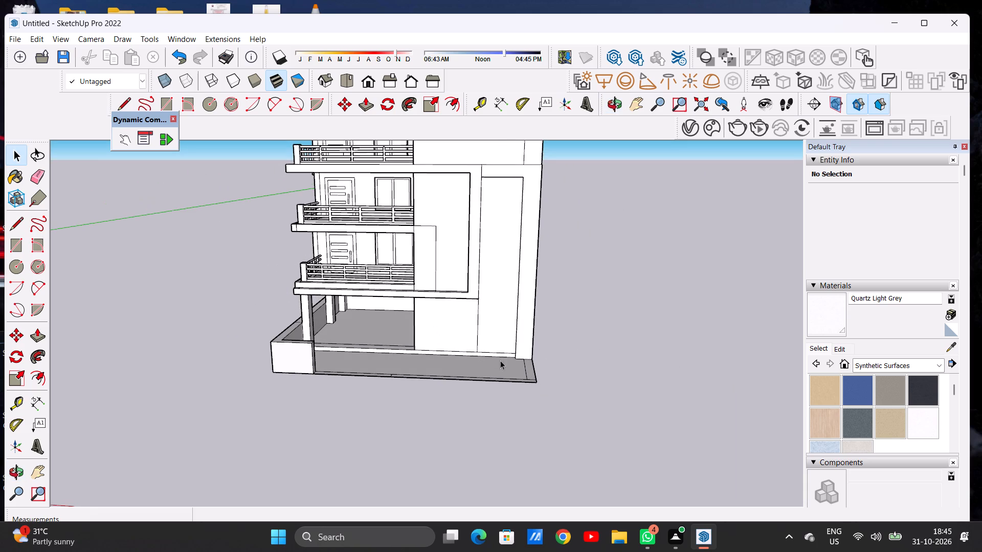
scroll(543, 369, "up", 6)
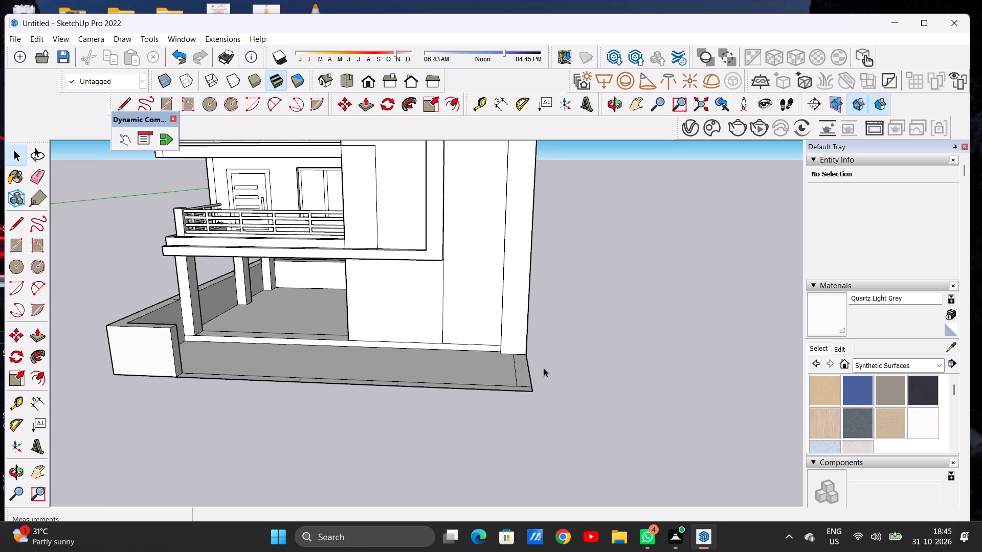
scroll(531, 363, "down", 5)
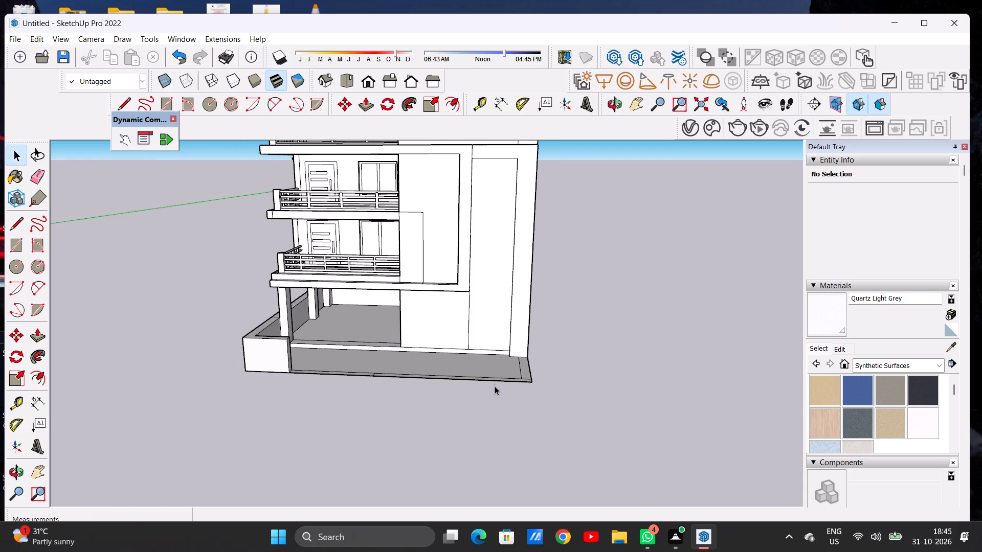
scroll(523, 373, "up", 5)
middle_click_drag(526, 372, 528, 440)
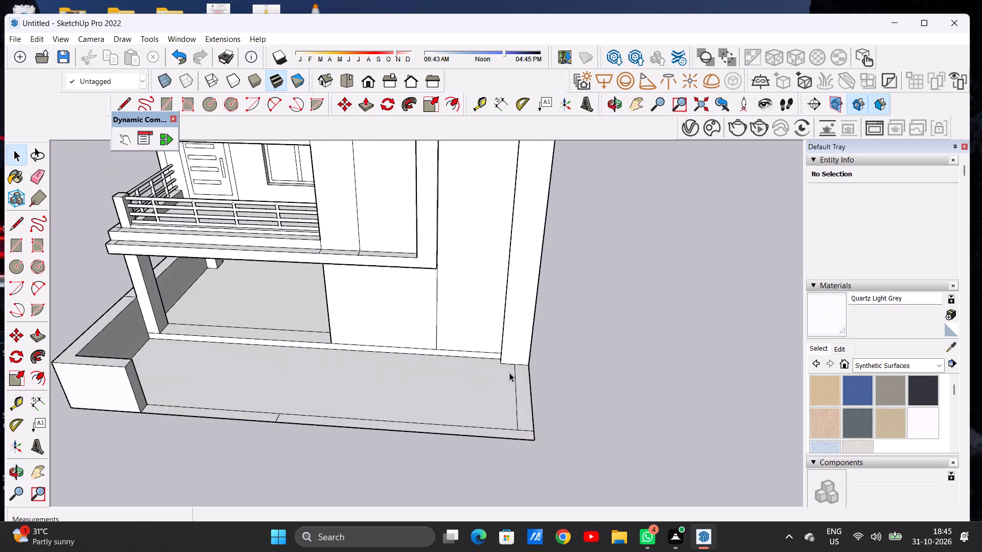
scroll(501, 339, "down", 18)
scroll(489, 380, "up", 1)
scroll(489, 380, "down", 1)
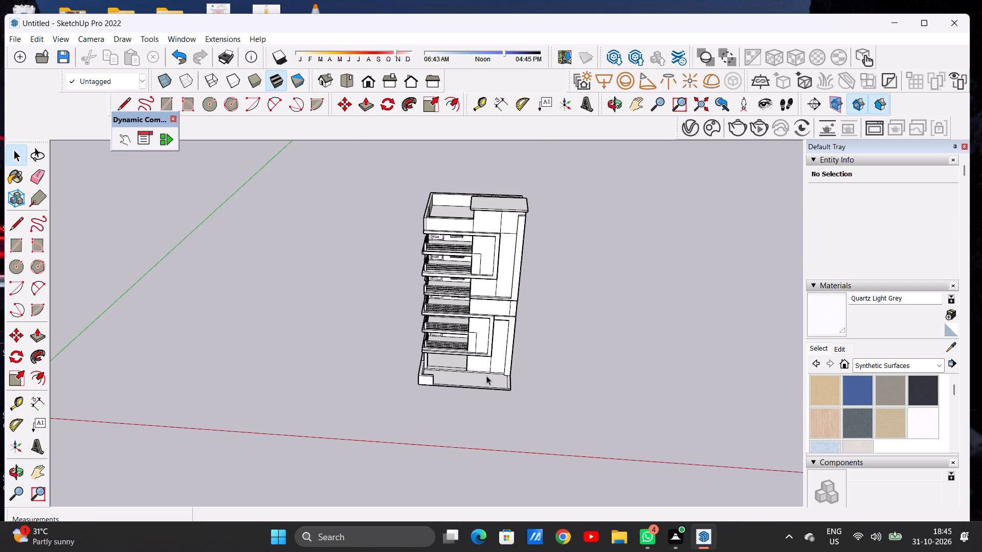
scroll(511, 387, "up", 10)
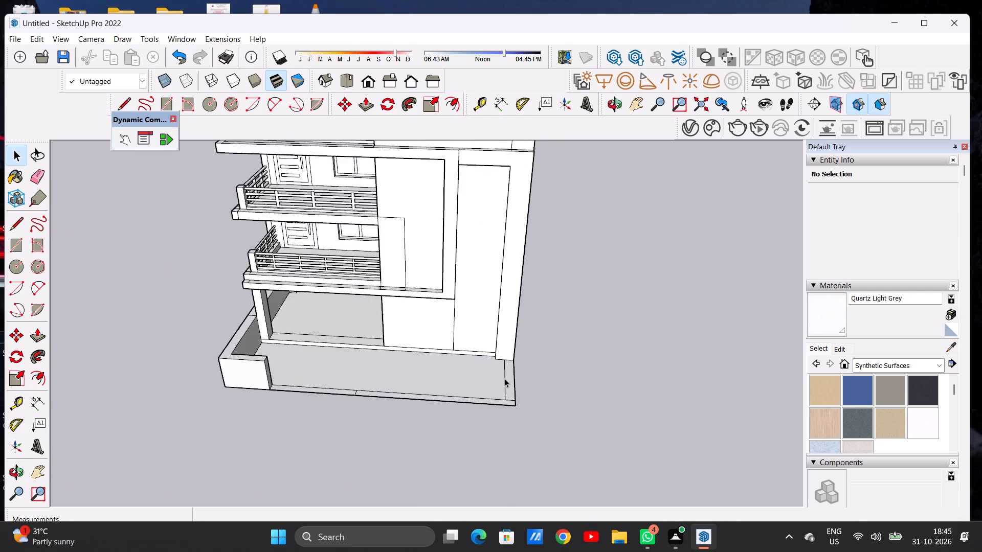
scroll(504, 378, "up", 7)
middle_click_drag(507, 393, 511, 452)
scroll(547, 372, "down", 6)
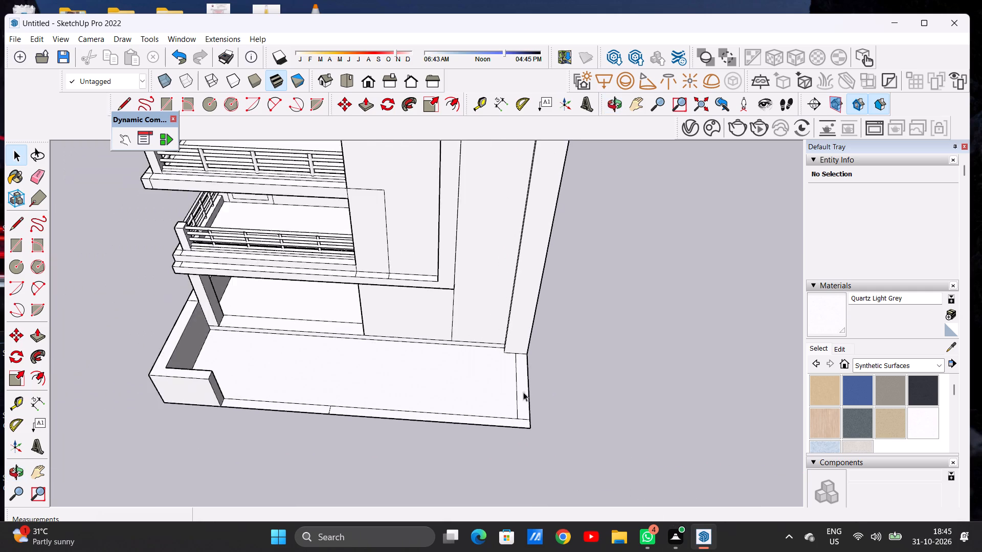
middle_click_drag(522, 395, 531, 428)
scroll(526, 425, "up", 13)
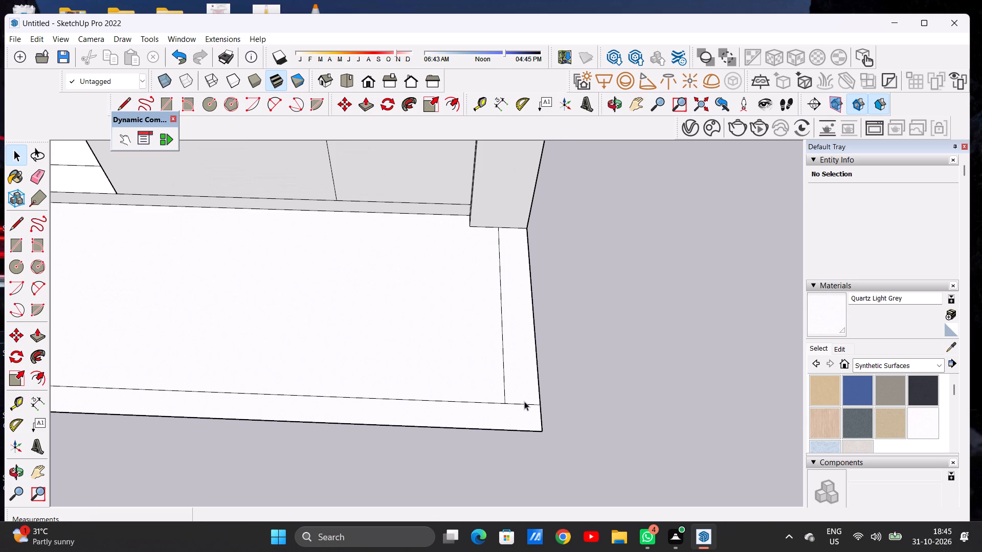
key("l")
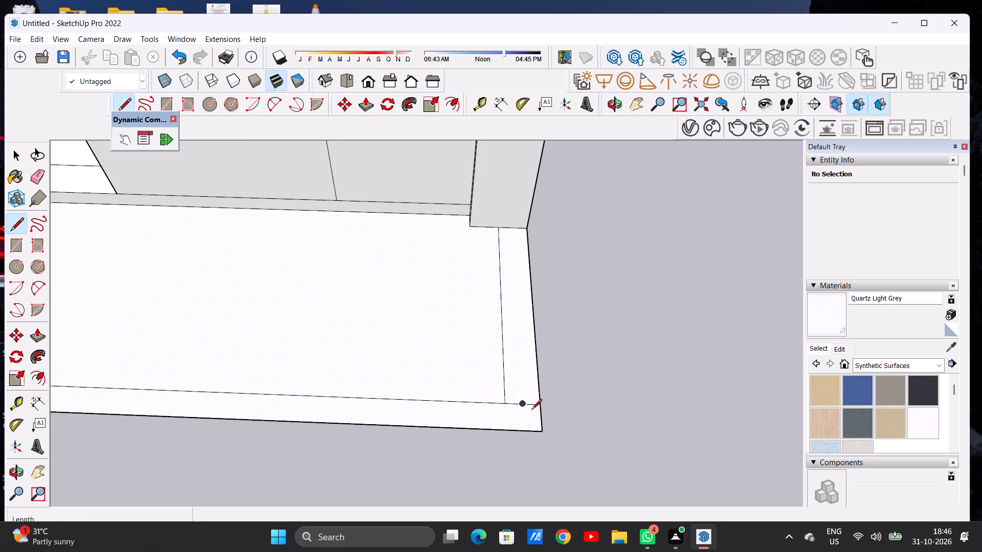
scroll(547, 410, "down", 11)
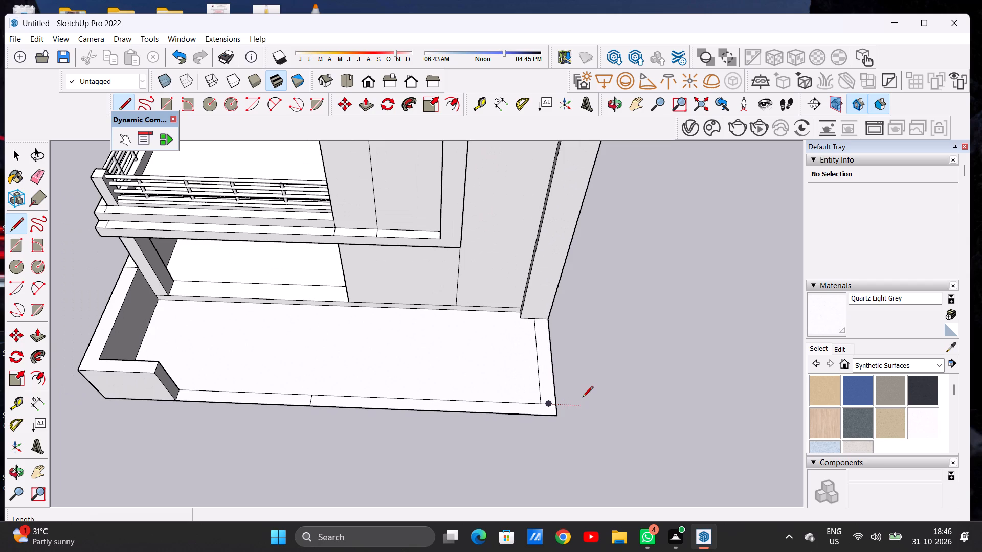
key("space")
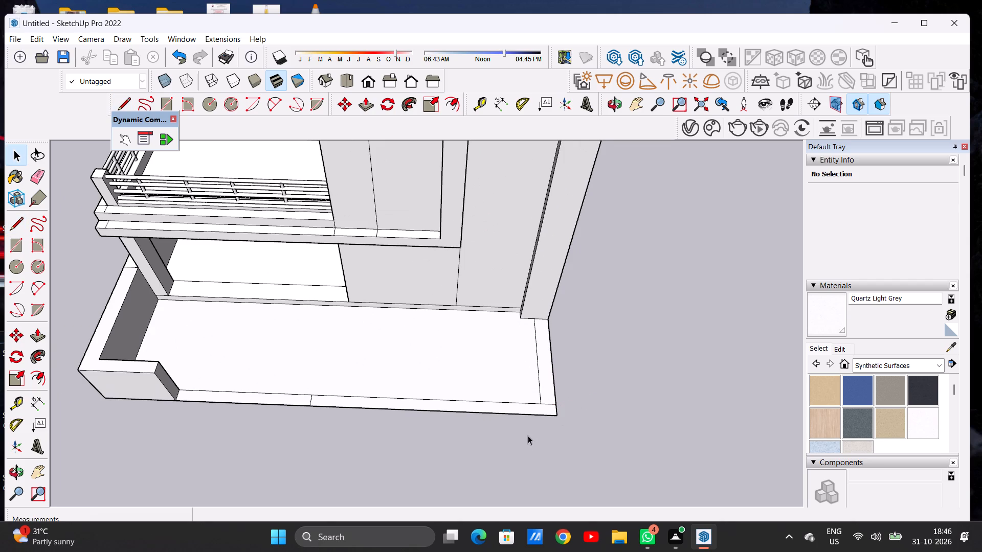
Push/Pull the pillar-side border strip of the ground apron up about 5' 3 3/8", level with the opposite corner wall.
scroll(527, 435, "down", 7)
middle_click_drag(531, 399, 530, 326)
scroll(548, 399, "up", 3)
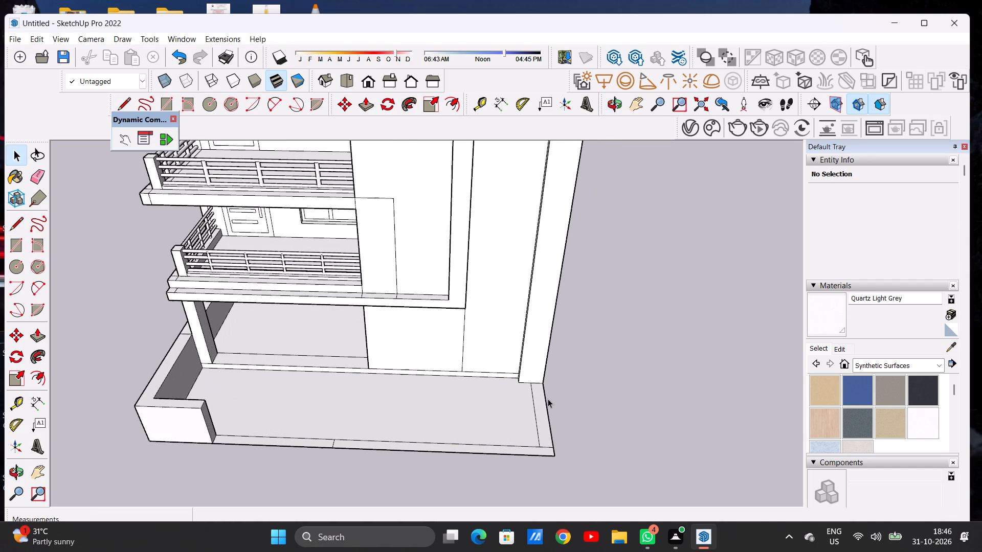
key("p")
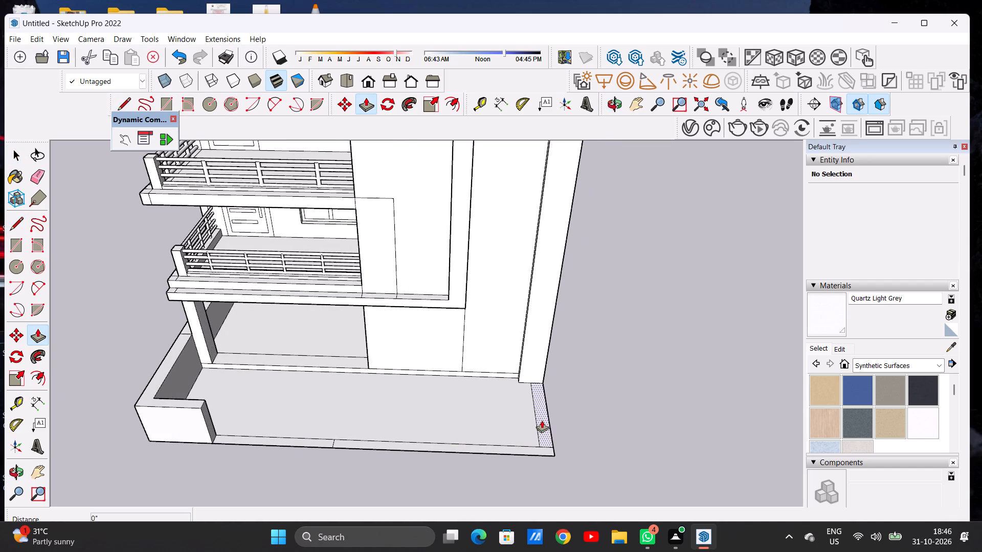
scroll(543, 424, "up", 6)
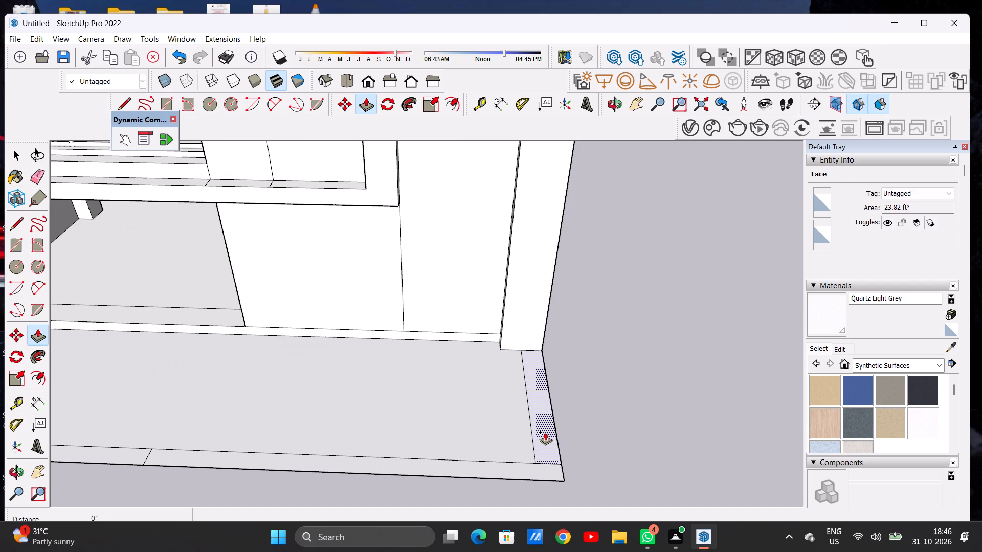
left_click(545, 432)
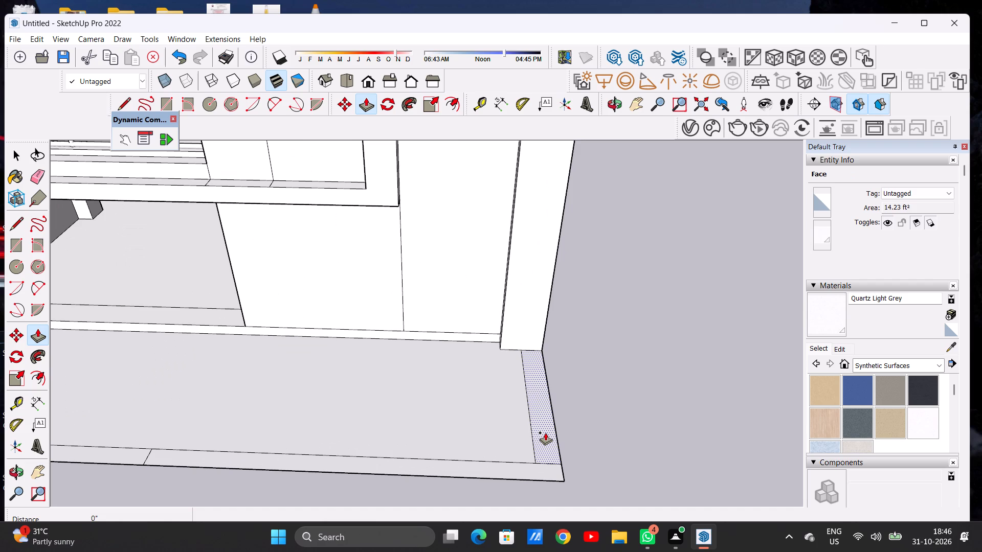
scroll(550, 405, "down", 10)
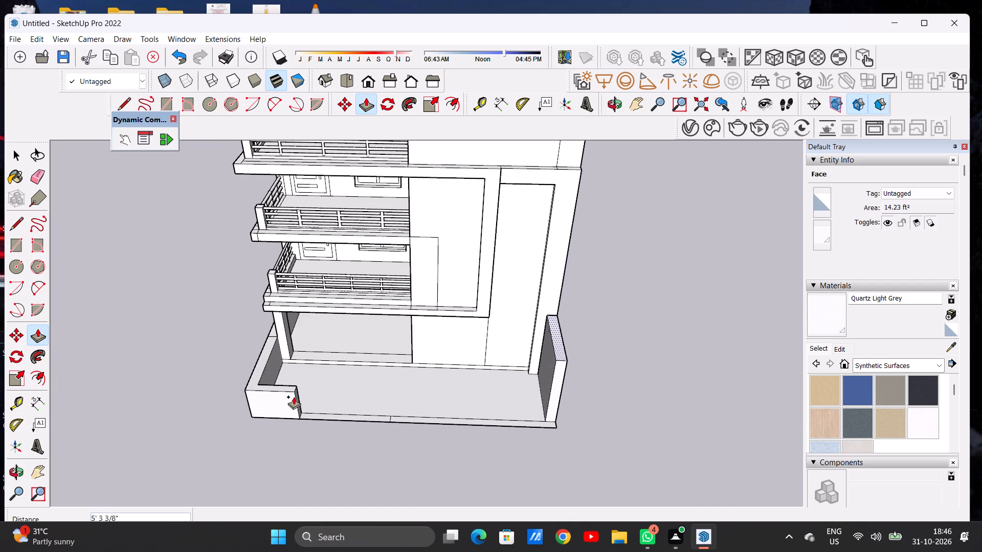
left_click(293, 396)
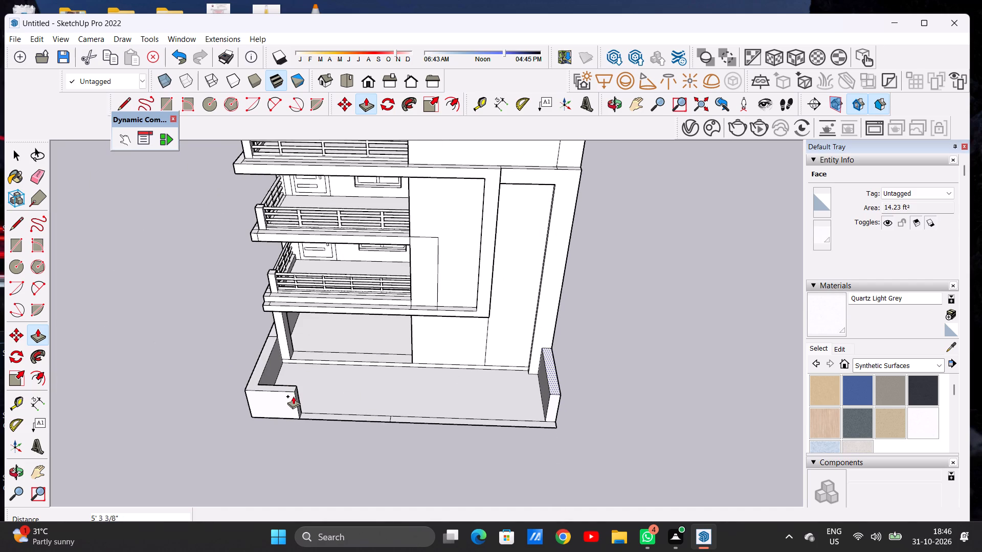
key("space")
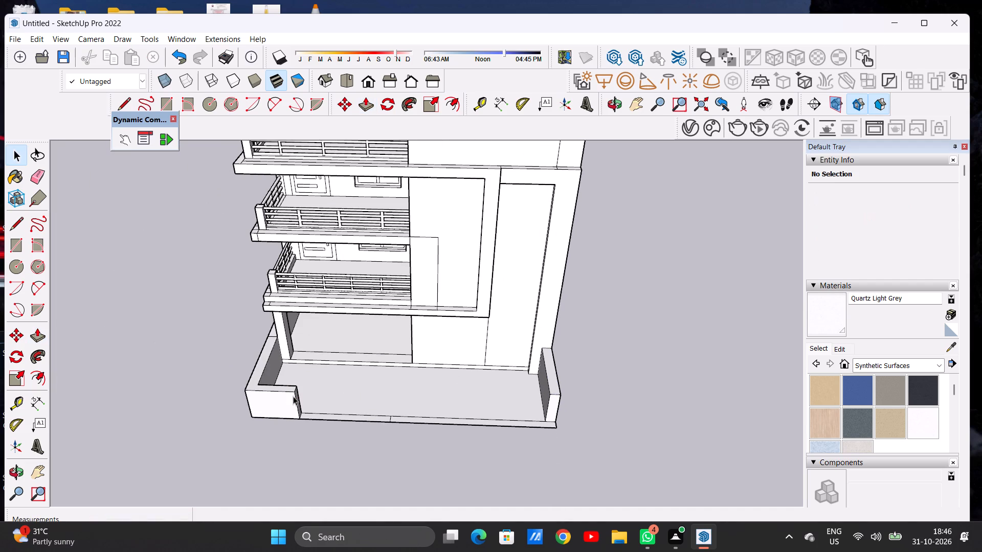
Examine the raised pillar-side wall and the remaining front border strip against the opposite corner wall and the facade.
scroll(293, 396, "down", 19)
scroll(440, 404, "up", 9)
scroll(432, 394, "down", 1)
scroll(432, 394, "up", 3)
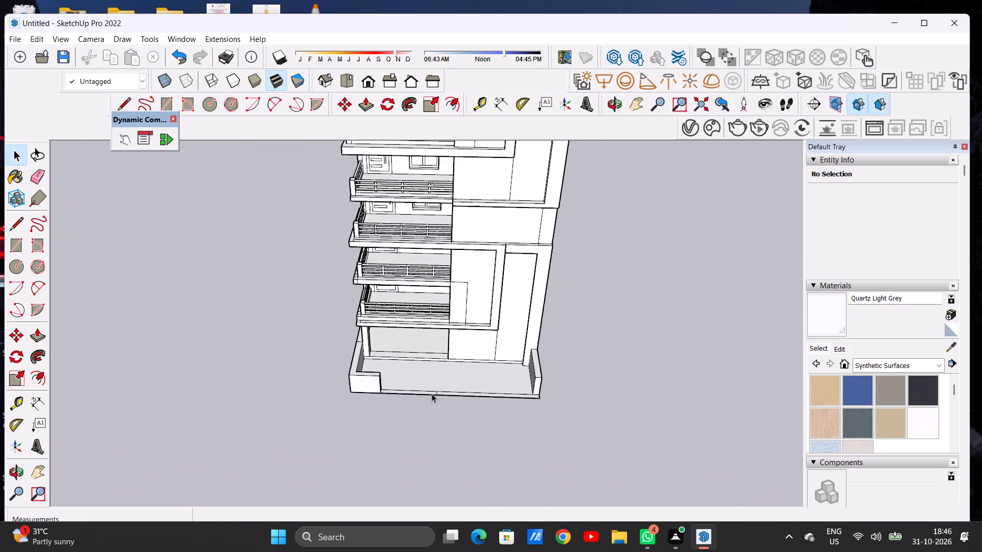
scroll(432, 394, "up", 1)
middle_click_drag(421, 409, 416, 350)
scroll(415, 362, "up", 1)
scroll(415, 362, "down", 1)
scroll(415, 362, "up", 11)
scroll(417, 388, "down", 4)
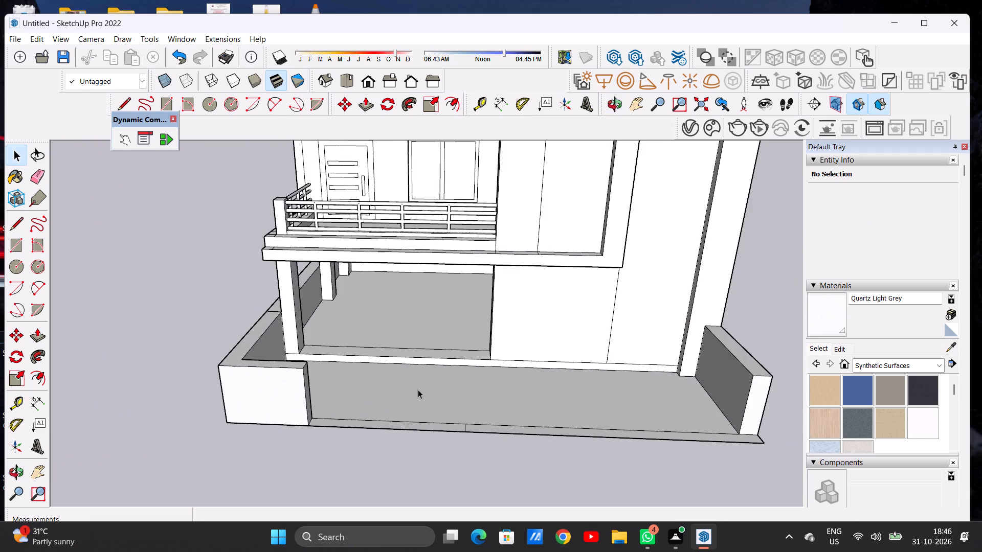
scroll(418, 389, "down", 7)
middle_click_drag(510, 396, 518, 433)
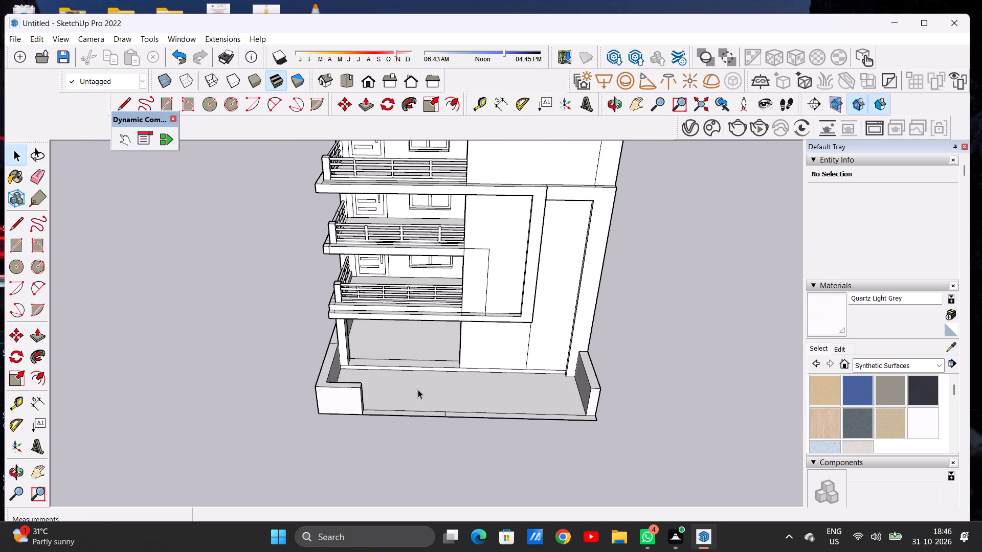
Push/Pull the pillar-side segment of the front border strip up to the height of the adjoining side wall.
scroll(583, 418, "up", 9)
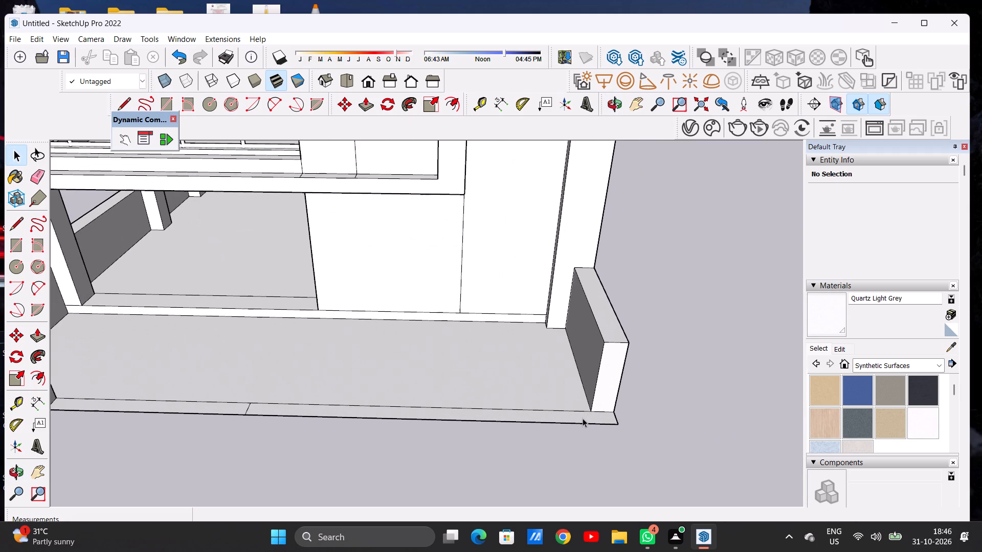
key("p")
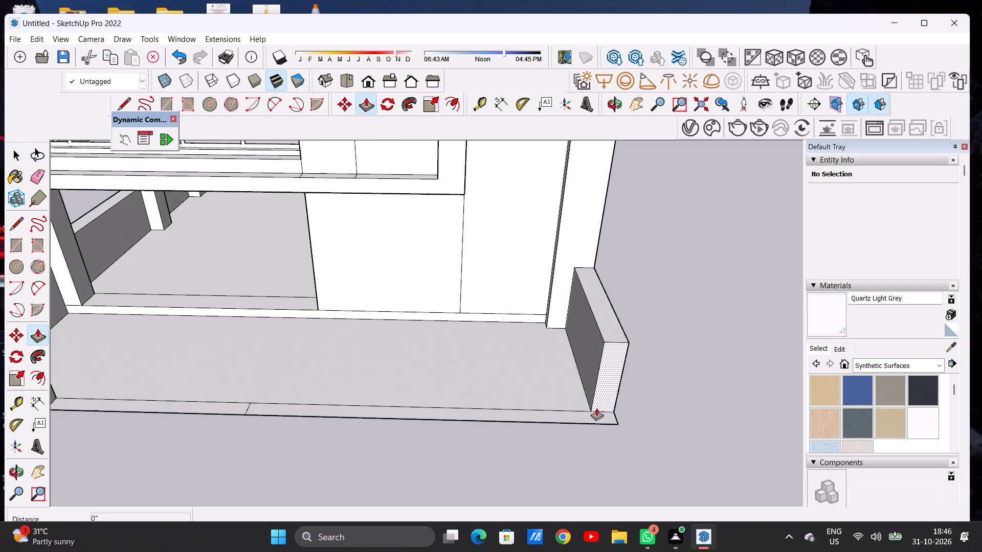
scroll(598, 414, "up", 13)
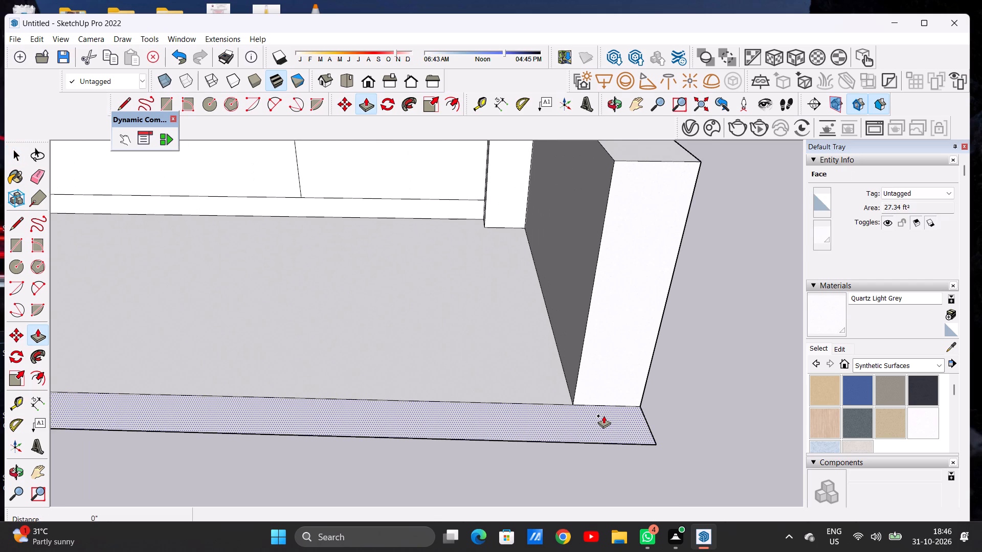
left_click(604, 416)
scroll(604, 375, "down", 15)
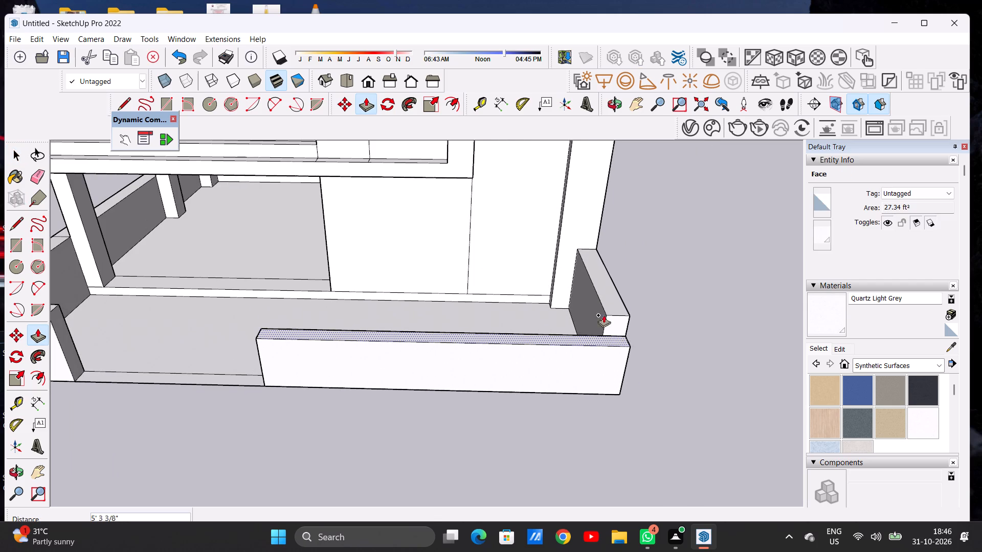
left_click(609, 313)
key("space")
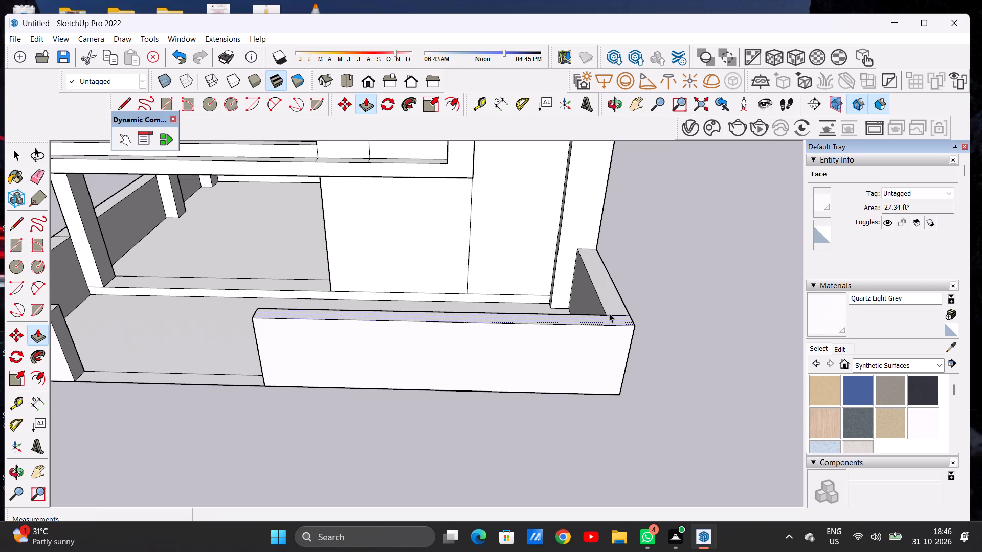
Examine the front boundary wall and its entrance gap from low eye level and against the whole building.
scroll(609, 313, "down", 14)
middle_click_drag(523, 378, 517, 304)
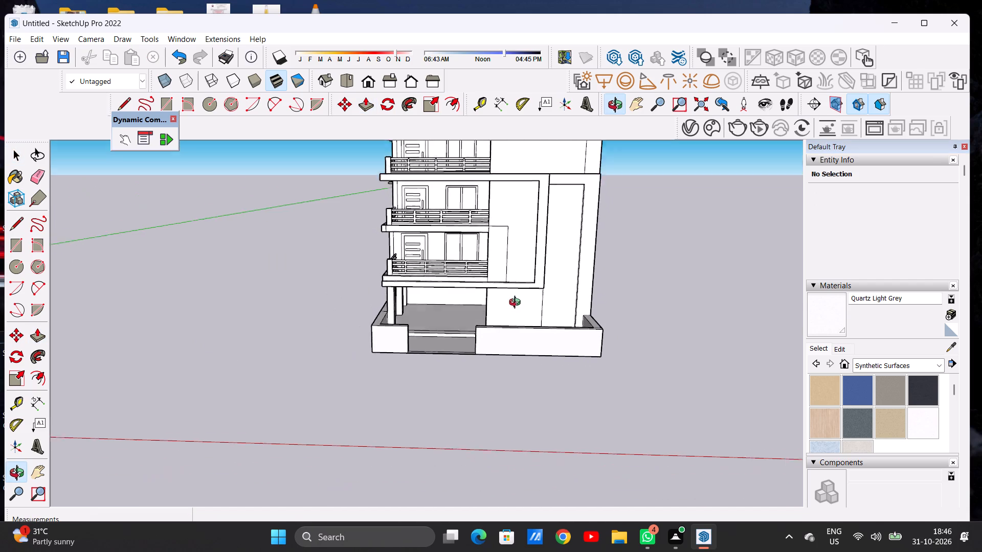
middle_click_drag(517, 304, 517, 303)
scroll(430, 388, "down", 4)
middle_click_drag(471, 389, 468, 347)
scroll(523, 343, "up", 7)
scroll(511, 344, "down", 1)
scroll(511, 344, "up", 2)
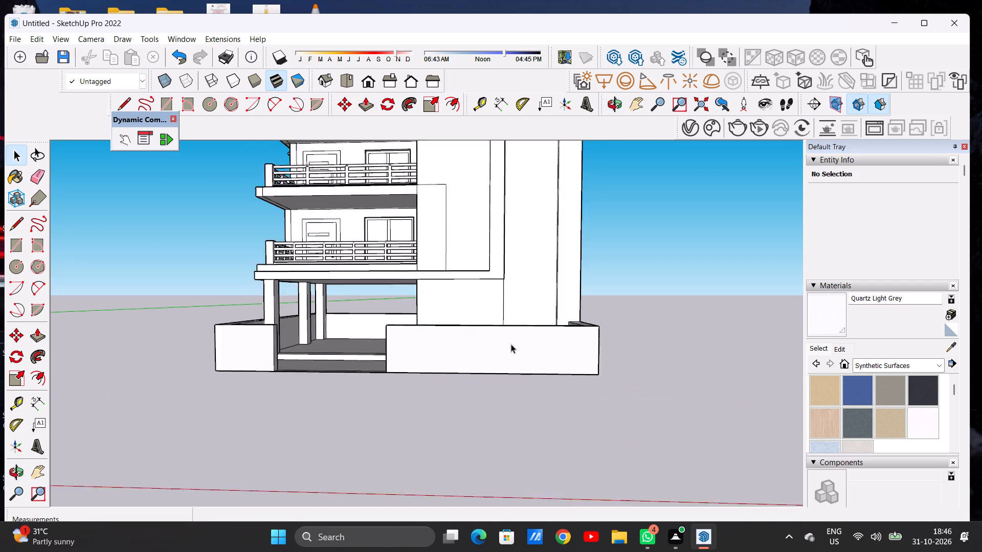
scroll(511, 344, "up", 2)
scroll(481, 358, "down", 5)
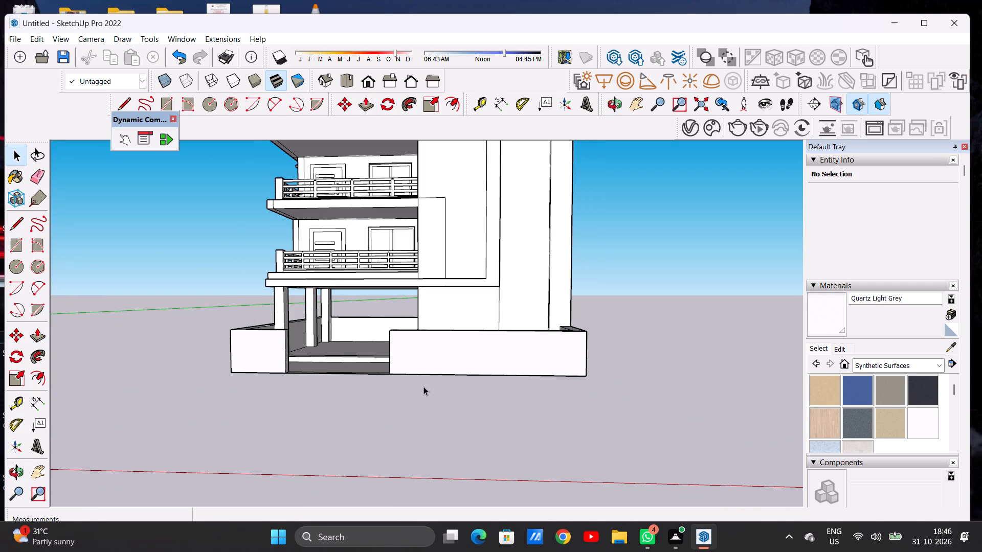
middle_click_drag(524, 386, 518, 383)
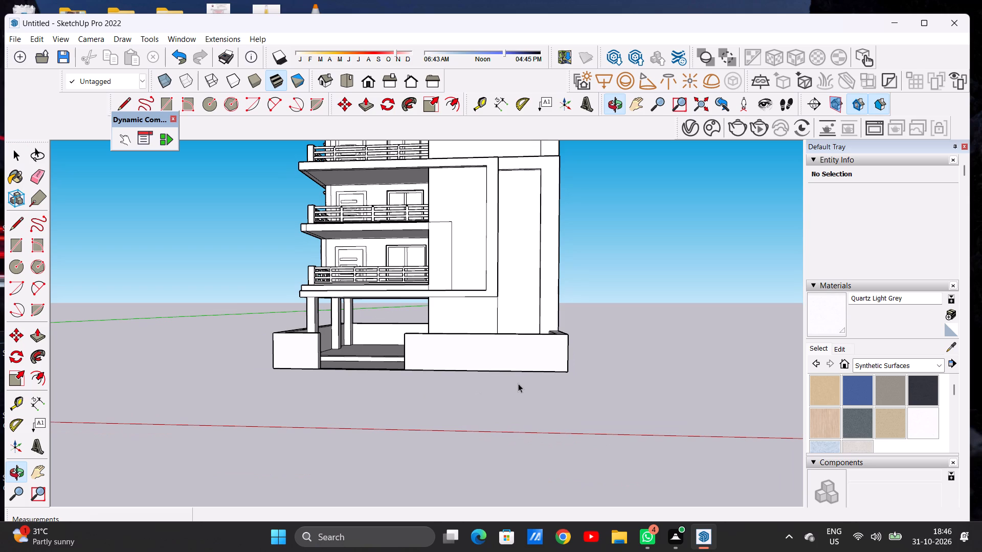
scroll(482, 374, "down", 7)
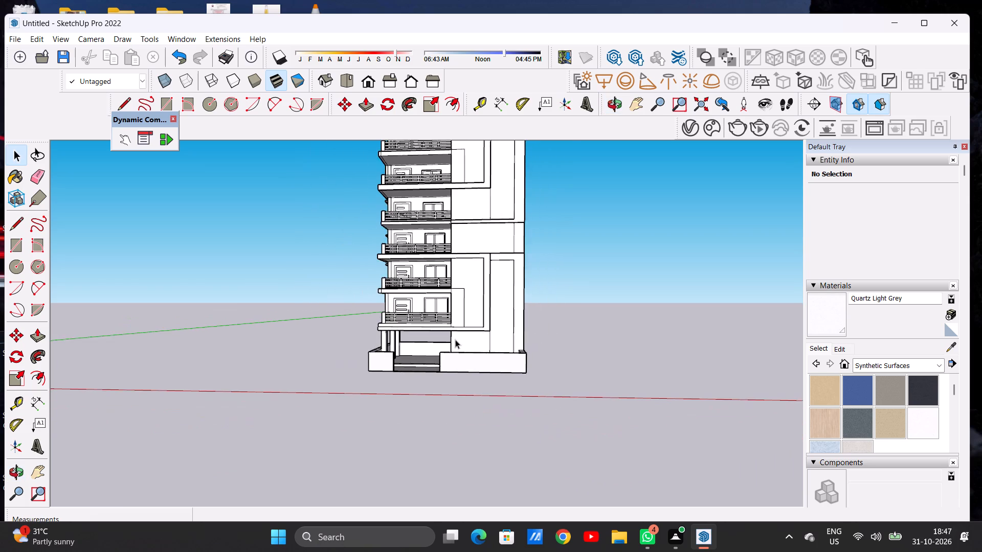
scroll(455, 339, "up", 13)
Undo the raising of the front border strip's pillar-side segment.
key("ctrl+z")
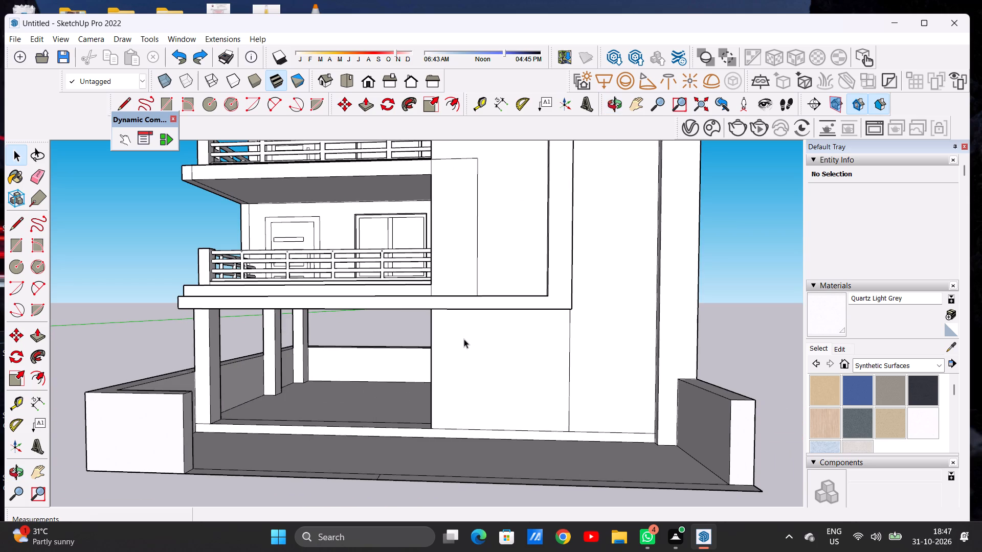
Draw a rectangle about 4' 8" by 4' on the ground-floor front wall, below the projecting facade frame.
scroll(489, 381, "down", 11)
scroll(498, 375, "up", 7)
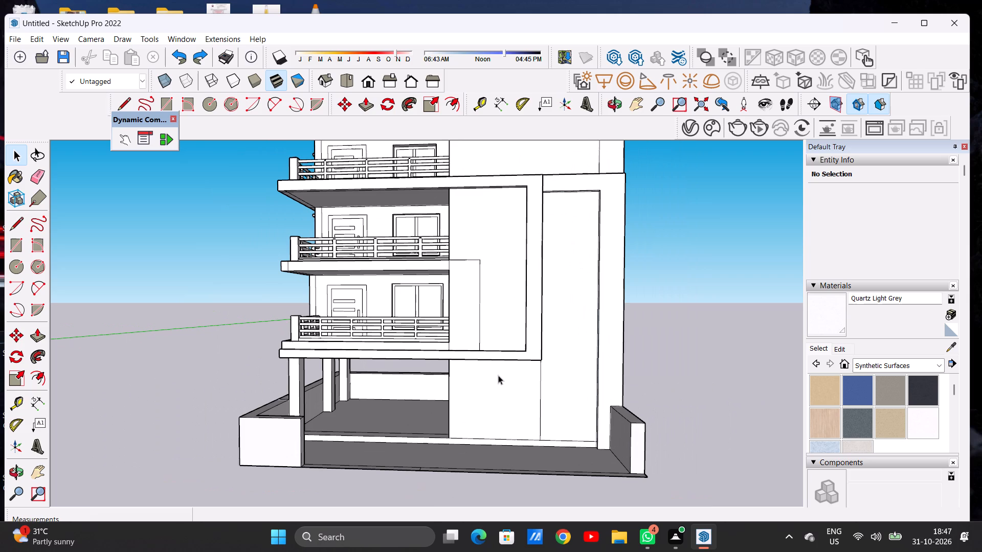
key("r")
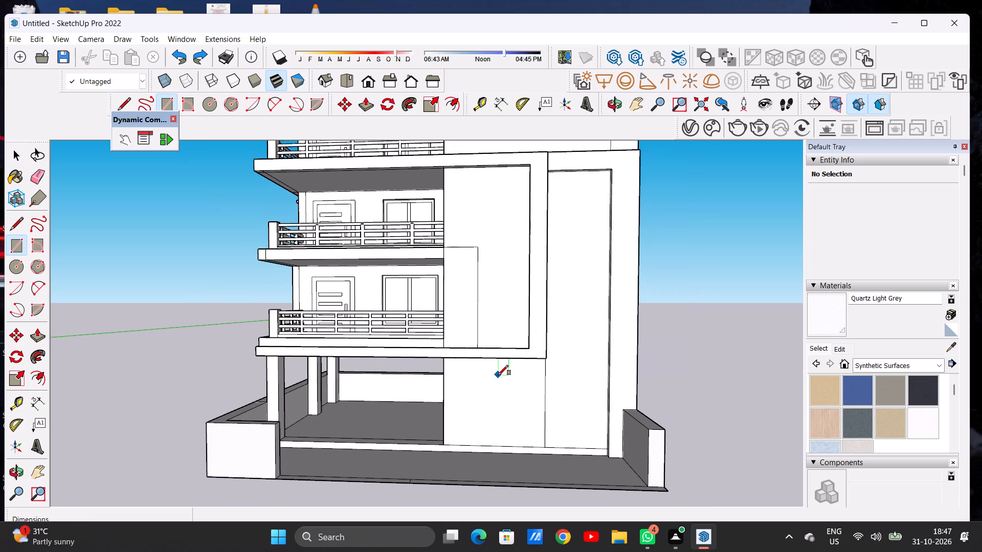
scroll(499, 384, "up", 5)
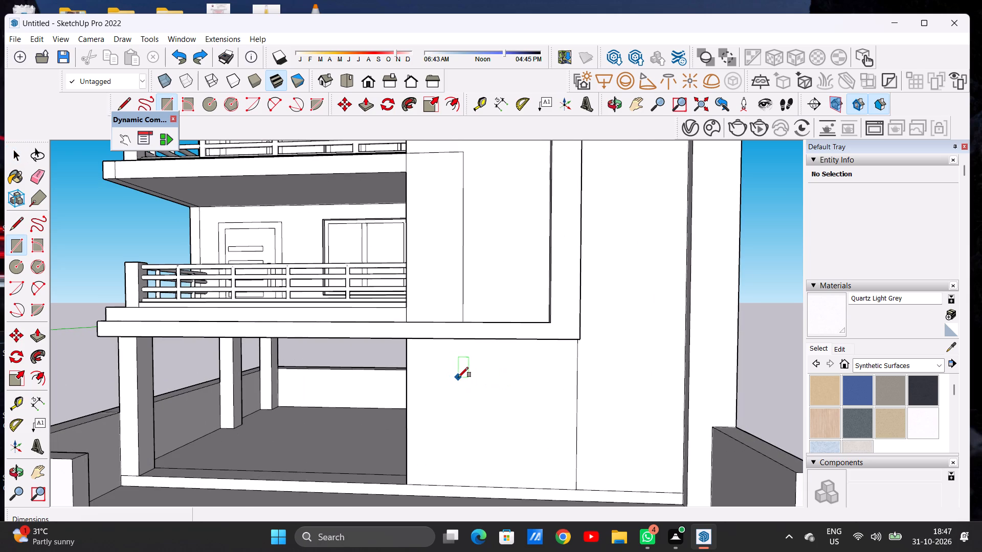
left_click(458, 377)
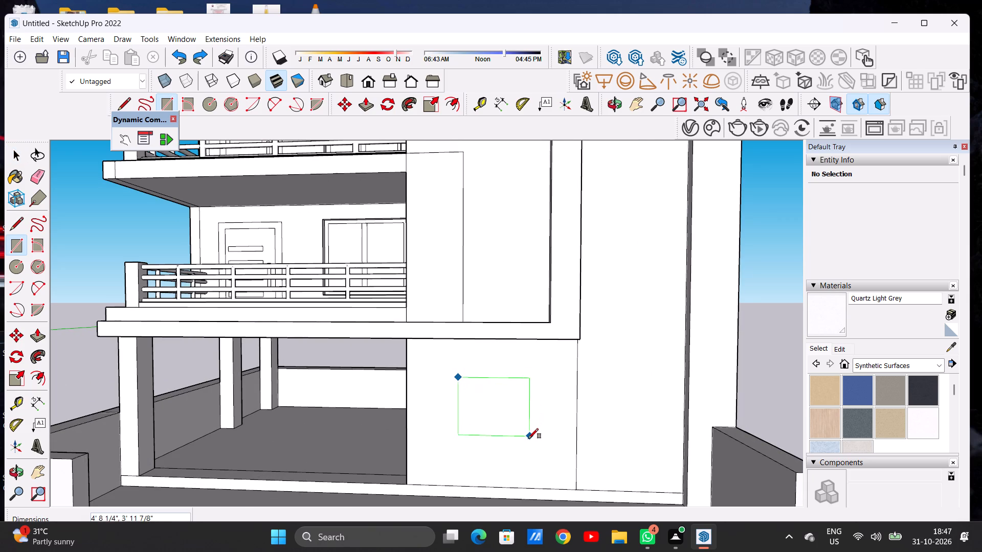
left_click(528, 439)
key("space")
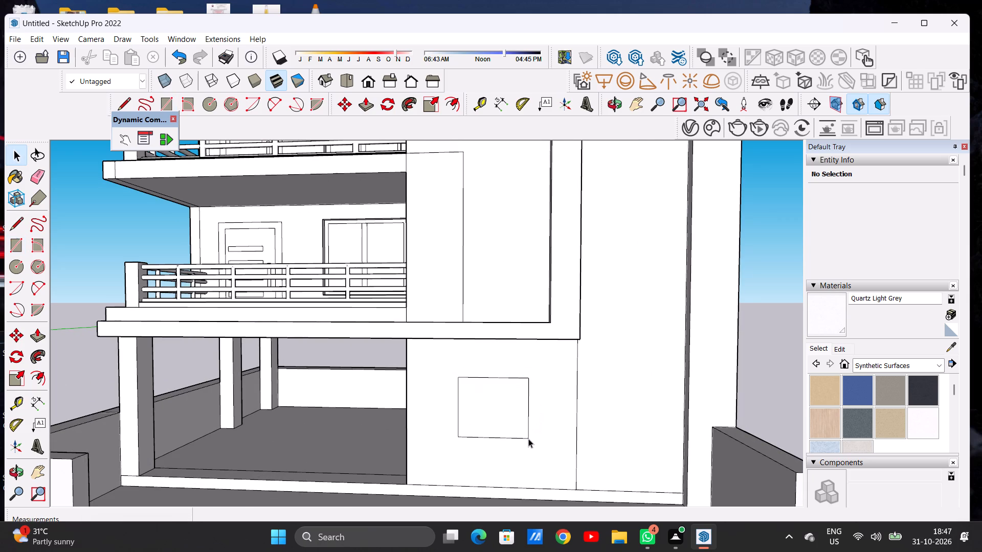
Push/Pull the new ground-floor rectangle outward from the wall about 1' 1 1/2" as a projecting box.
scroll(495, 388, "down", 8)
middle_click_drag(505, 395, 384, 463)
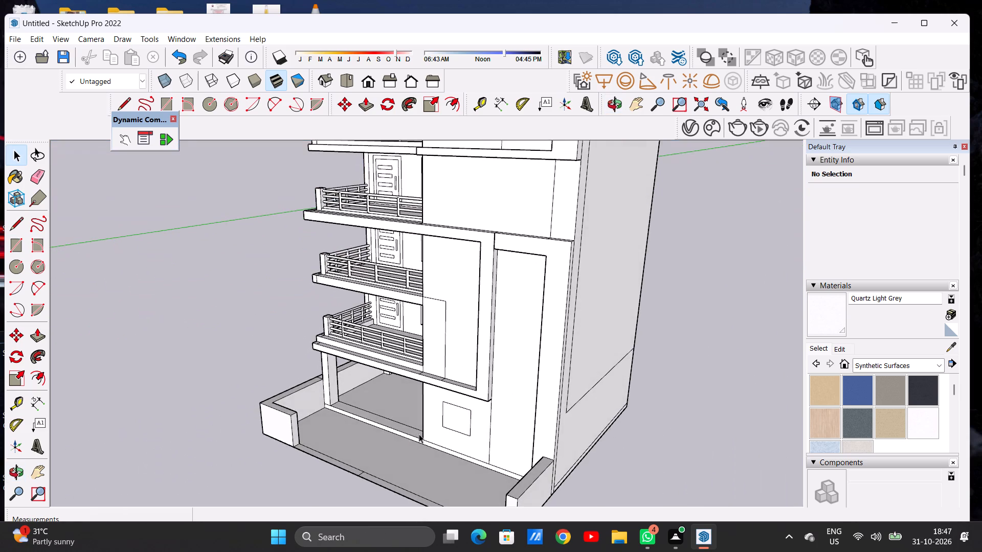
scroll(461, 419, "up", 1)
scroll(461, 419, "down", 1)
scroll(461, 419, "up", 3)
key("p")
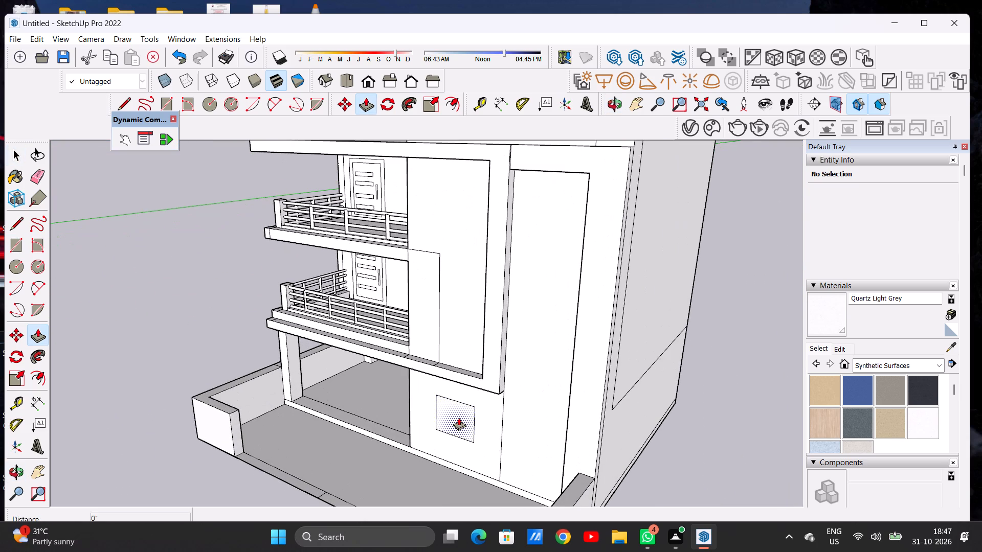
scroll(459, 418, "up", 8)
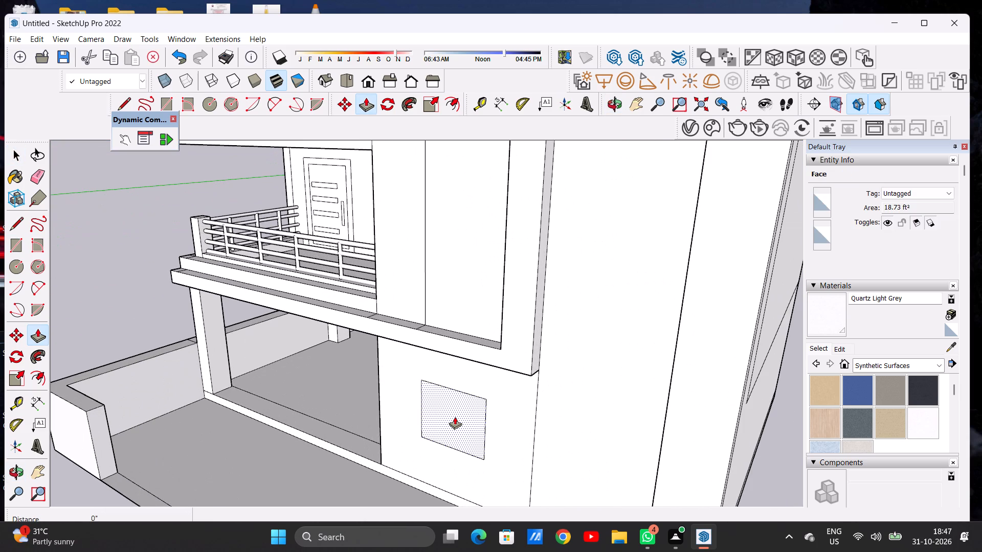
left_click(481, 400)
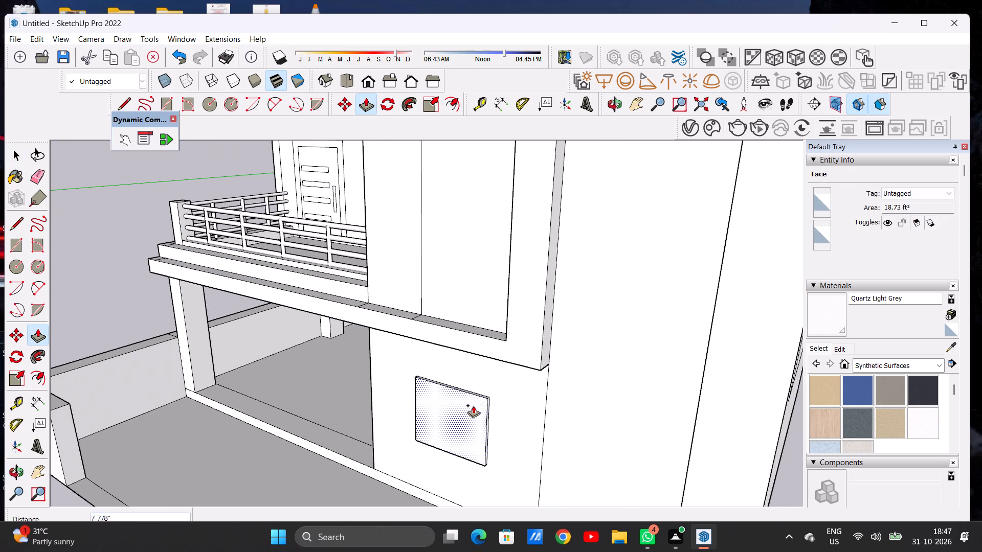
left_click(471, 408)
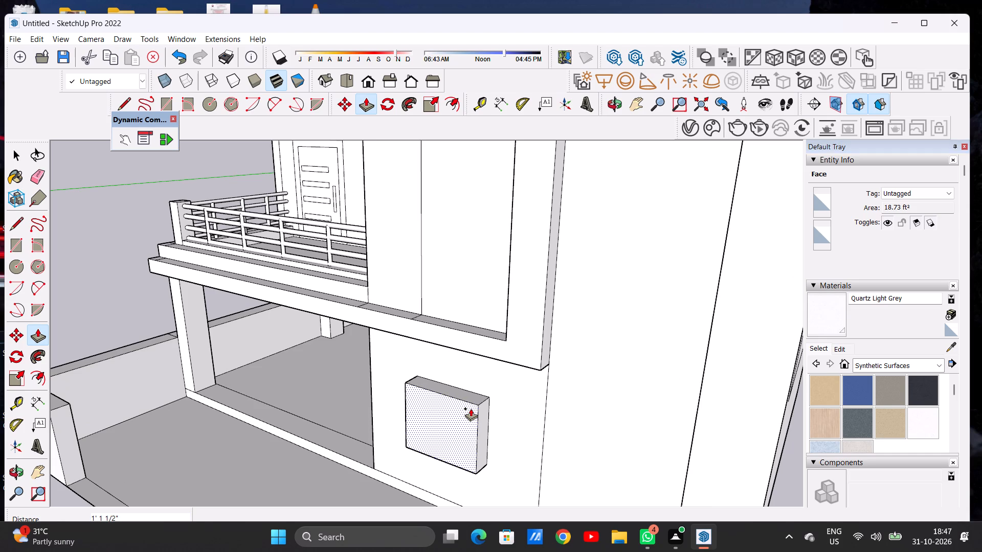
key("space")
Push/Pull the front border strip's segment beside the side wall up about 5' 3 3/8", level with the side boundary wall's top.
scroll(485, 419, "down", 13)
scroll(486, 417, "up", 1)
scroll(486, 417, "down", 8)
middle_click_drag(474, 396, 586, 352)
middle_click_drag(527, 430, 510, 486)
scroll(523, 447, "up", 10)
scroll(527, 421, "down", 1)
scroll(527, 421, "up", 2)
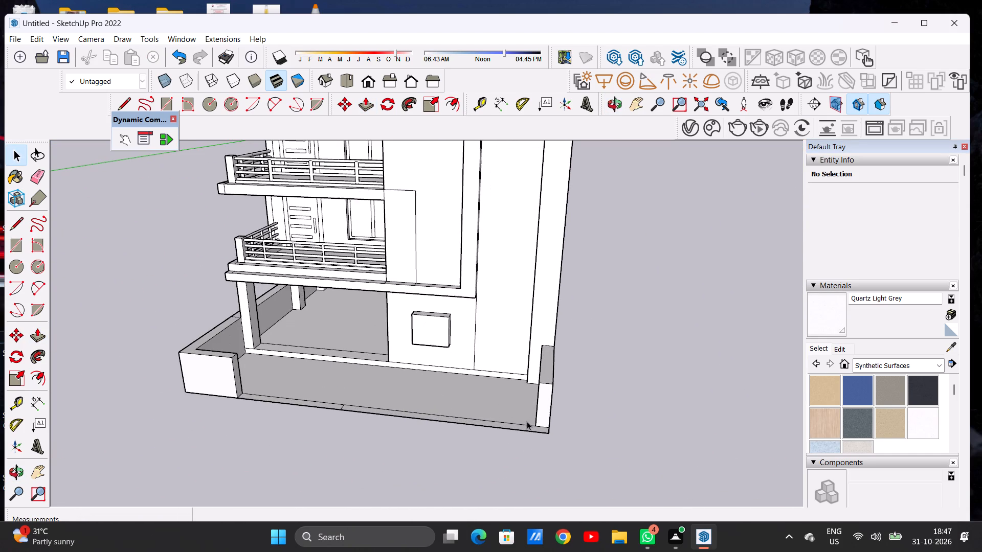
key("p")
scroll(561, 431, "up", 1)
scroll(561, 431, "down", 1)
scroll(561, 431, "up", 16)
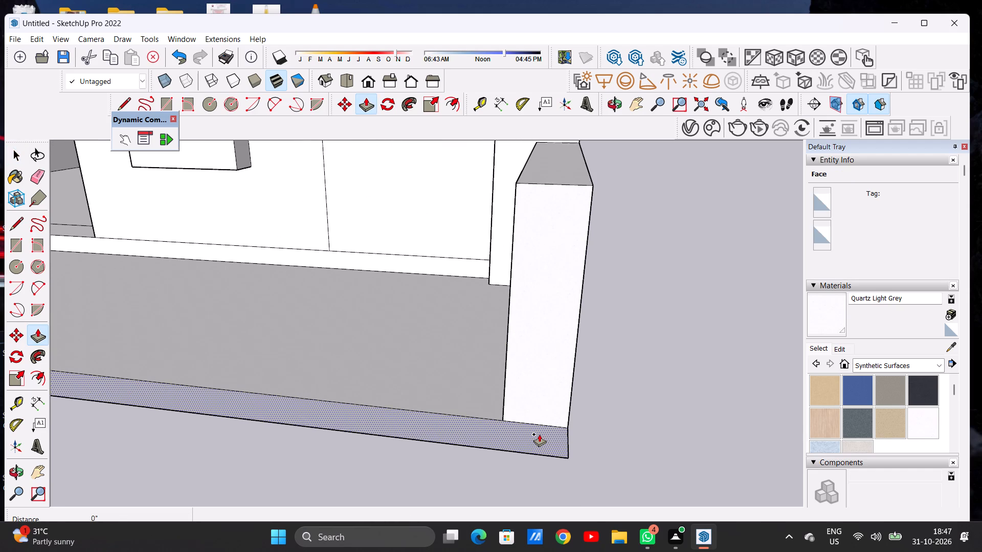
left_click(539, 434)
scroll(552, 291, "down", 7)
scroll(589, 245, "up", 2)
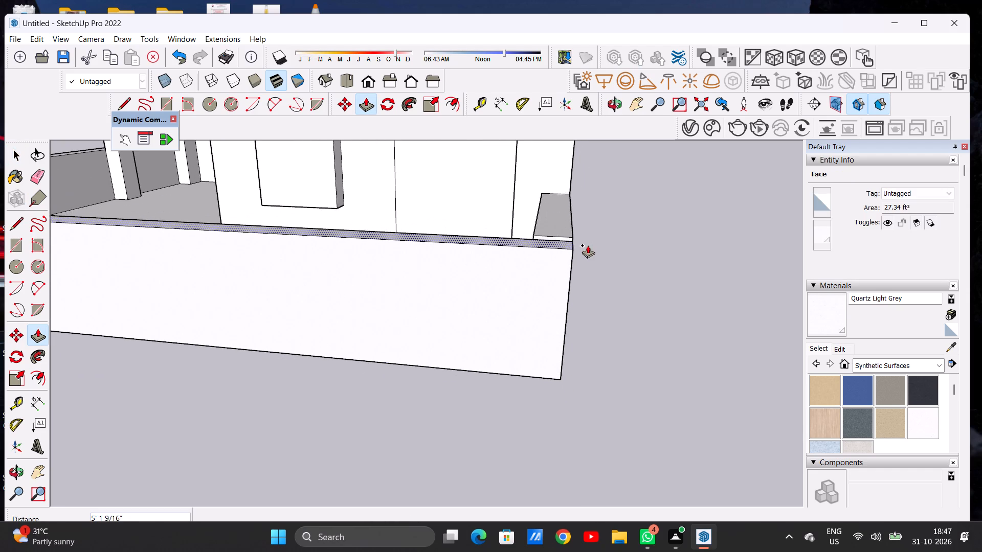
scroll(588, 245, "up", 4)
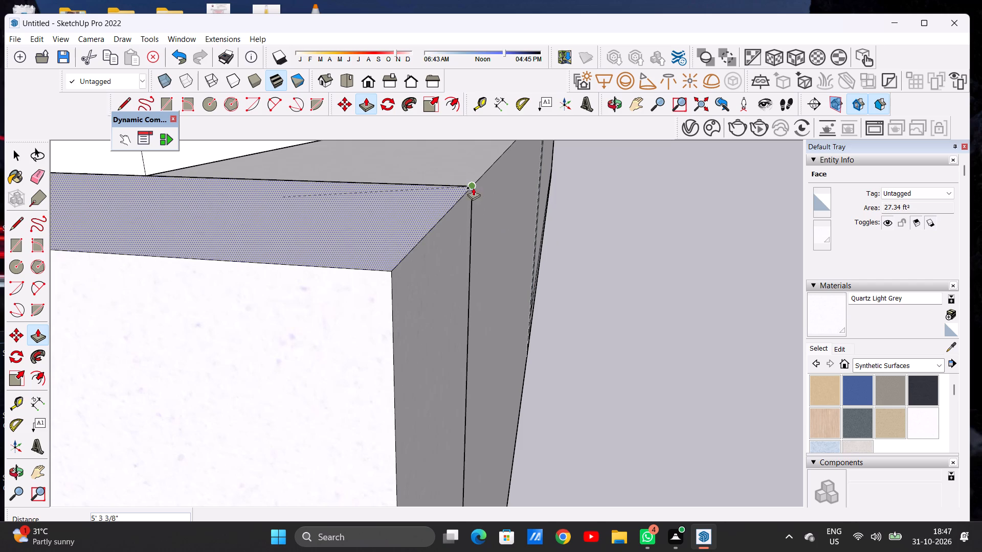
left_click(471, 188)
key("space")
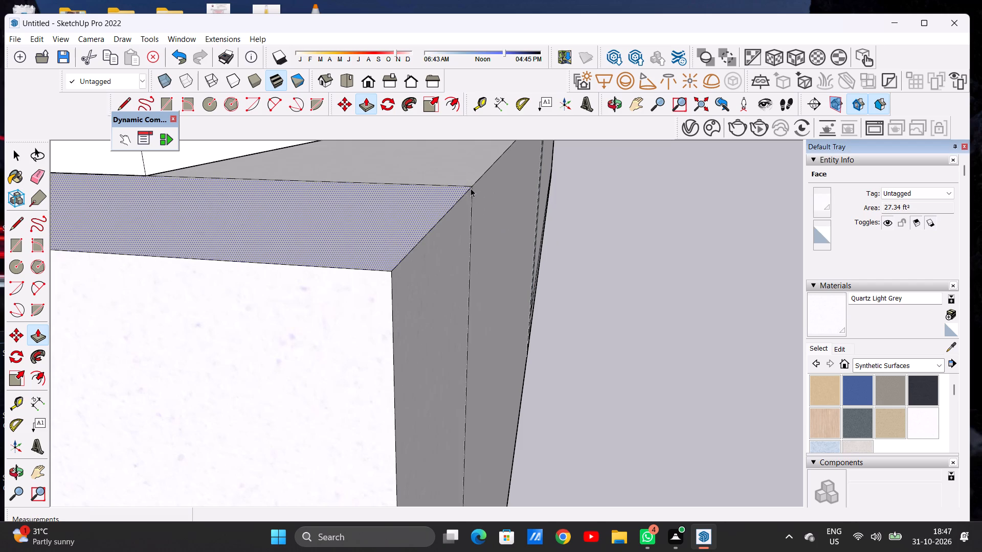
Examine the raised front boundary wall, entrance gap and upper-floor facade from several angles against the whole building.
scroll(492, 225, "down", 20)
scroll(492, 225, "down", 6)
middle_click_drag(487, 318, 492, 310)
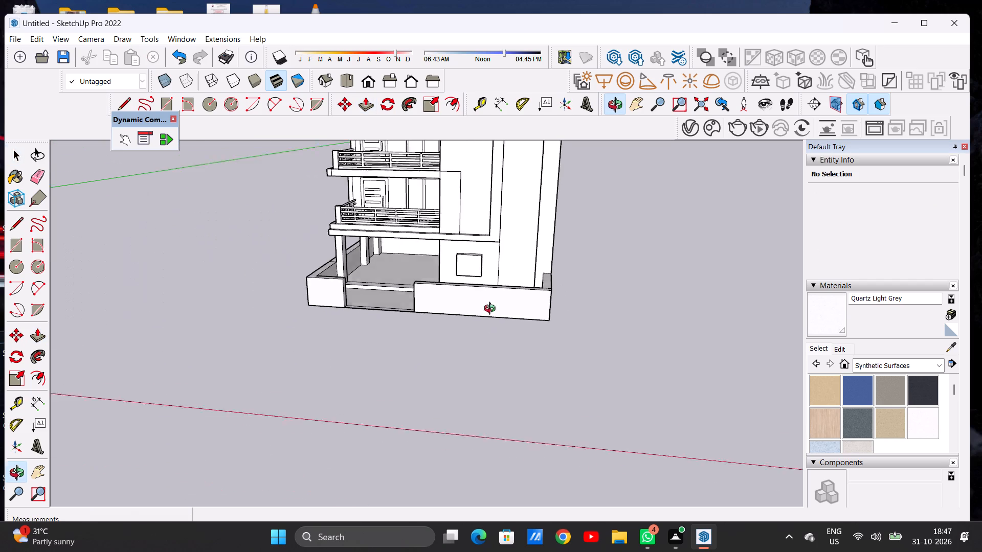
middle_click_drag(492, 310, 497, 287)
scroll(504, 321, "down", 16)
middle_click_drag(464, 314, 473, 291)
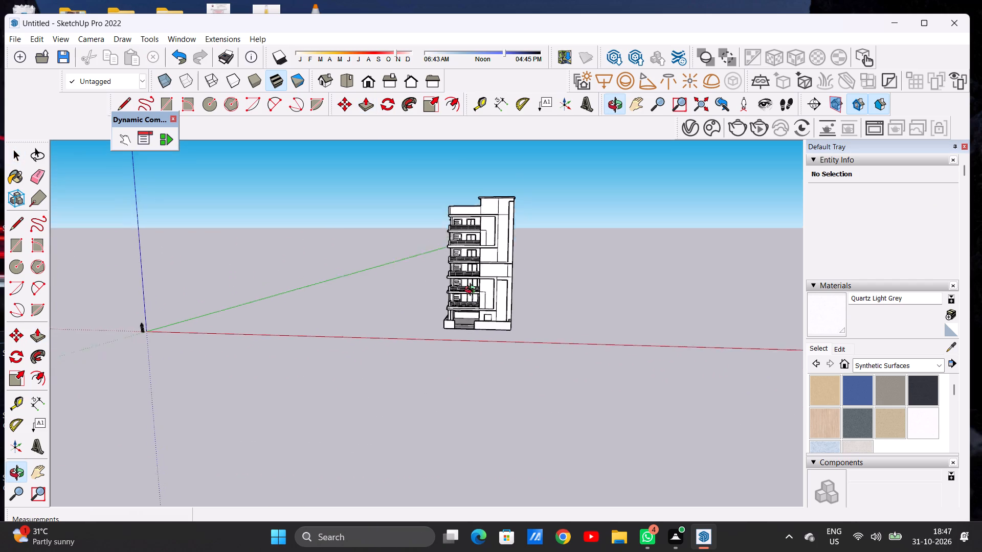
middle_click_drag(473, 291, 475, 286)
scroll(455, 324, "up", 3)
scroll(455, 324, "down", 1)
scroll(455, 324, "up", 9)
middle_click_drag(431, 261, 608, 305)
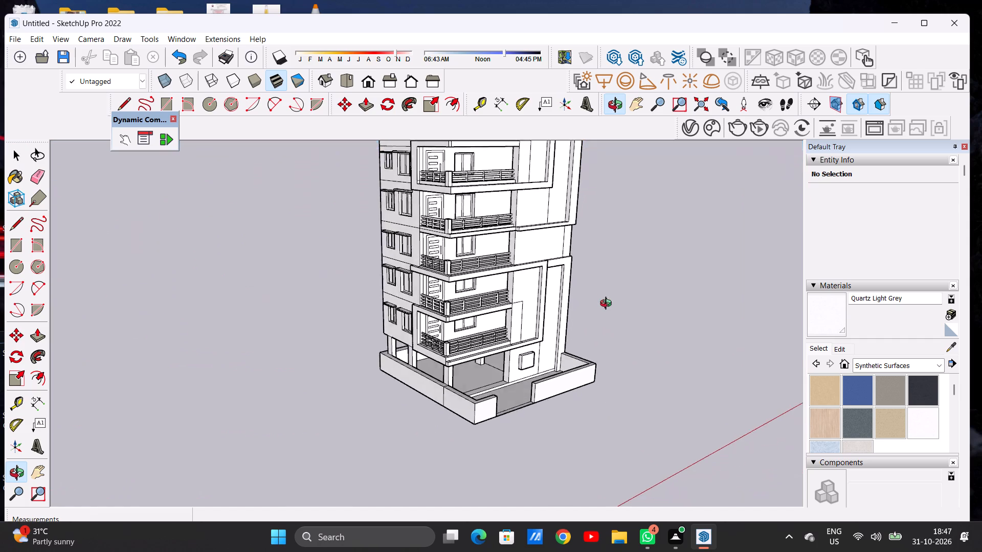
middle_click_drag(608, 305, 609, 306)
scroll(479, 349, "down", 12)
scroll(482, 235, "up", 15)
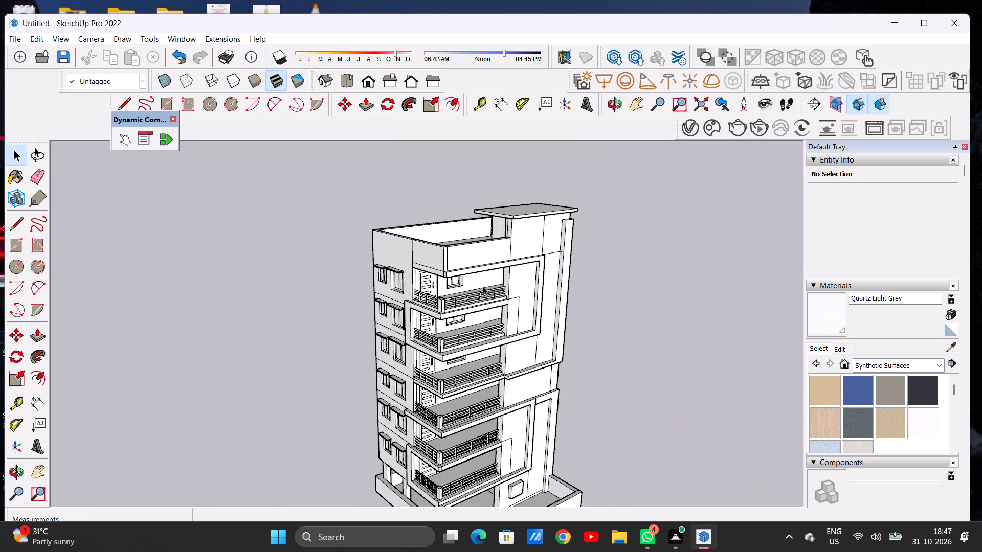
scroll(483, 286, "up", 5)
middle_click_drag(466, 297, 463, 268)
middle_click(463, 268)
middle_click_drag(463, 272, 463, 284)
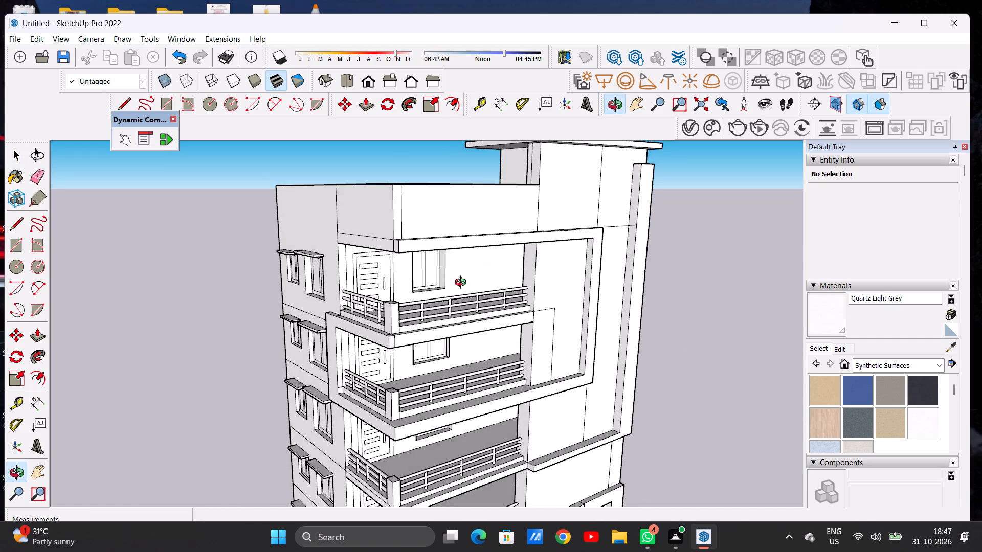
middle_click_drag(463, 284, 461, 289)
scroll(463, 260, "down", 5)
middle_click_drag(431, 255, 416, 321)
middle_click(416, 321)
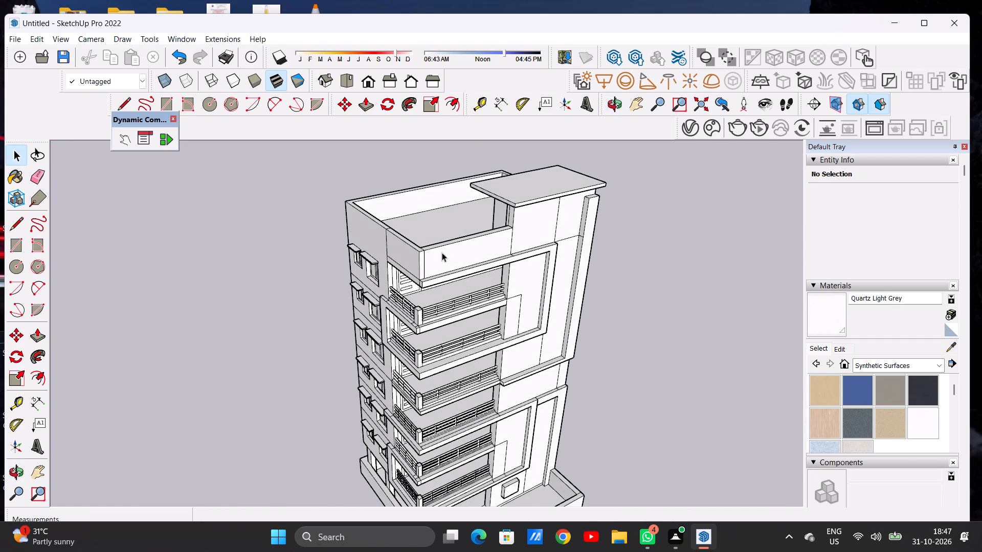
scroll(420, 256, "up", 9)
scroll(466, 261, "down", 4)
scroll(467, 261, "up", 1)
scroll(467, 261, "down", 17)
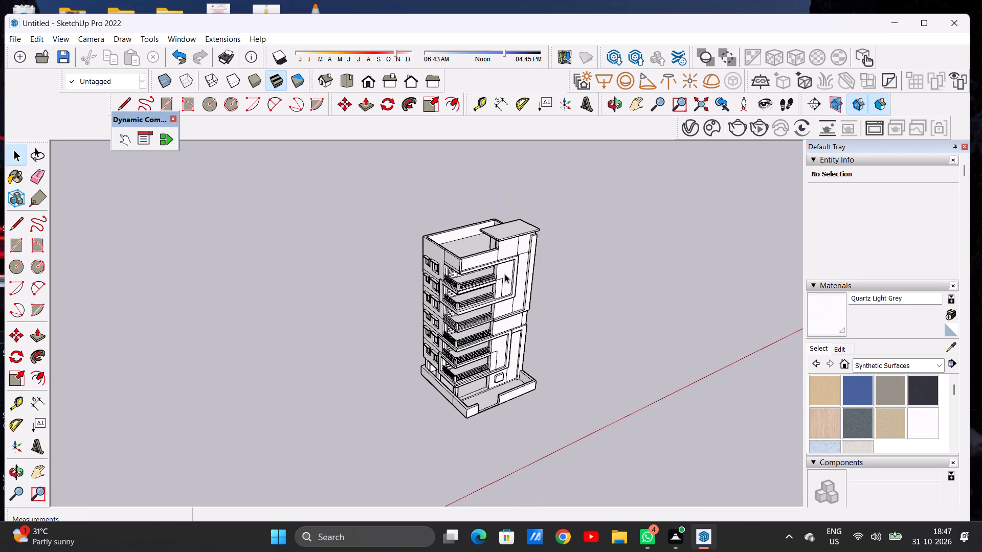
scroll(437, 268, "up", 15)
scroll(463, 254, "down", 1)
scroll(463, 254, "up", 4)
scroll(450, 257, "down", 1)
scroll(450, 257, "up", 1)
scroll(450, 257, "down", 1)
scroll(450, 257, "up", 2)
Draw lines extending the band below the roof parapet about 2' 7 3/4" onto the adjoining windowed side wall.
middle_click_drag(436, 253, 544, 238)
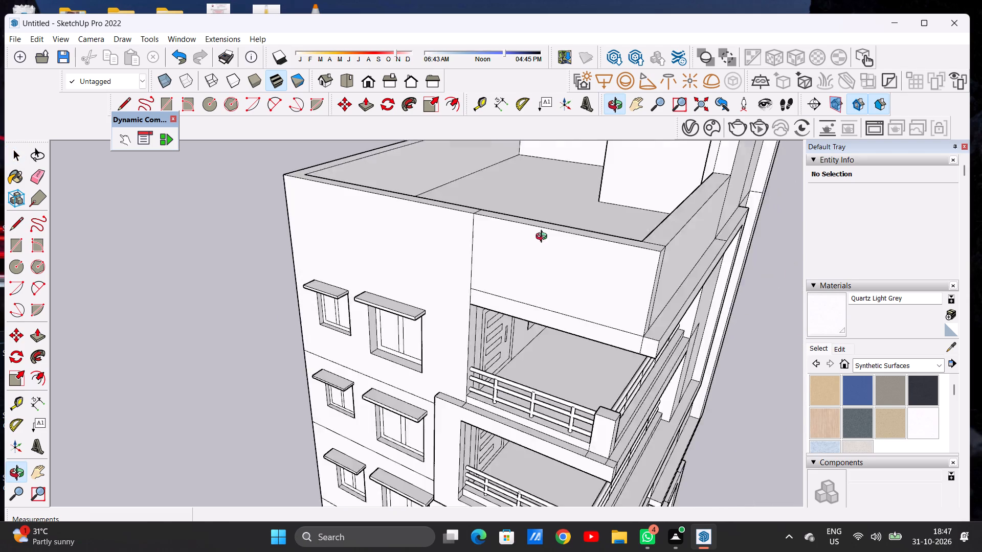
middle_click_drag(544, 238, 615, 209)
scroll(523, 264, "up", 1)
scroll(478, 287, "down", 15)
middle_click_drag(458, 310, 478, 268)
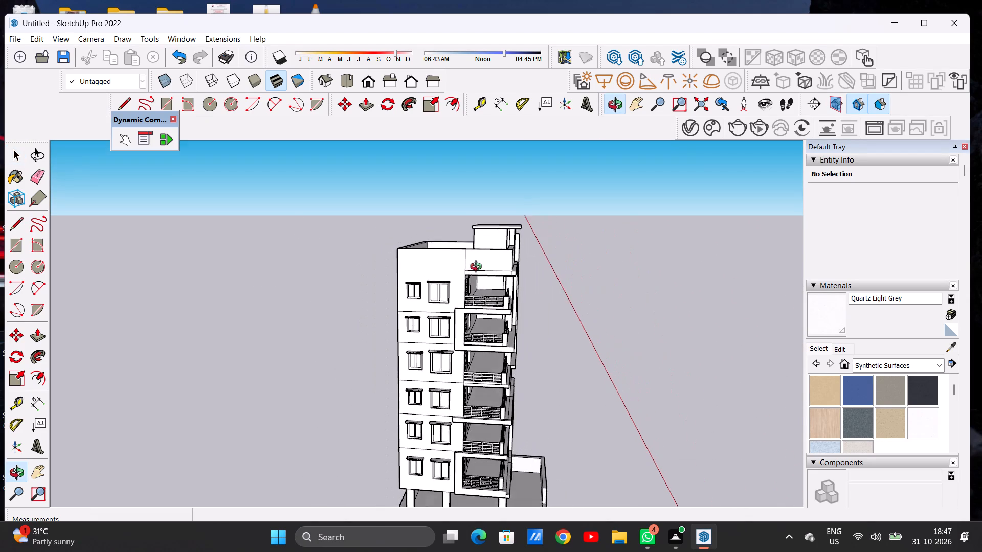
middle_click_drag(478, 268, 478, 269)
scroll(465, 282, "up", 16)
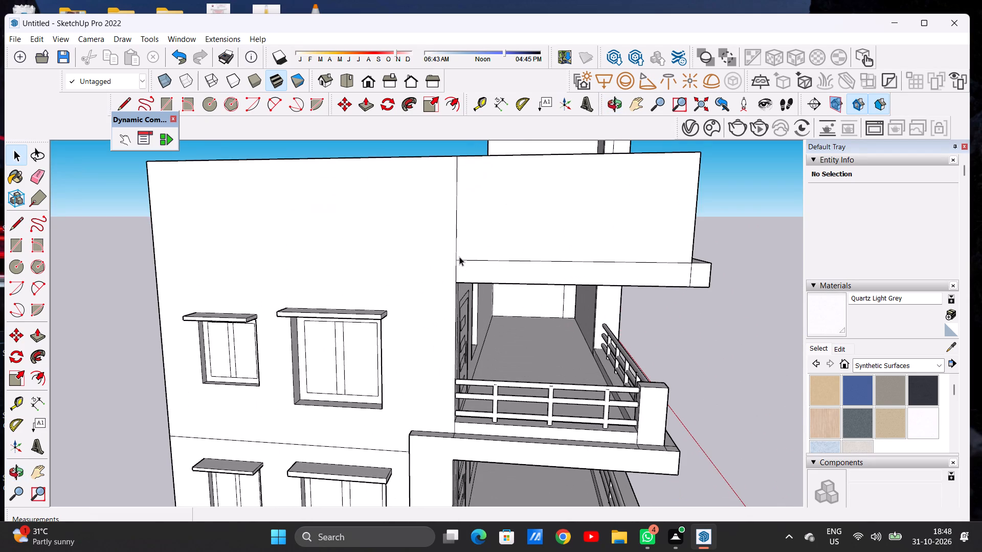
key("l")
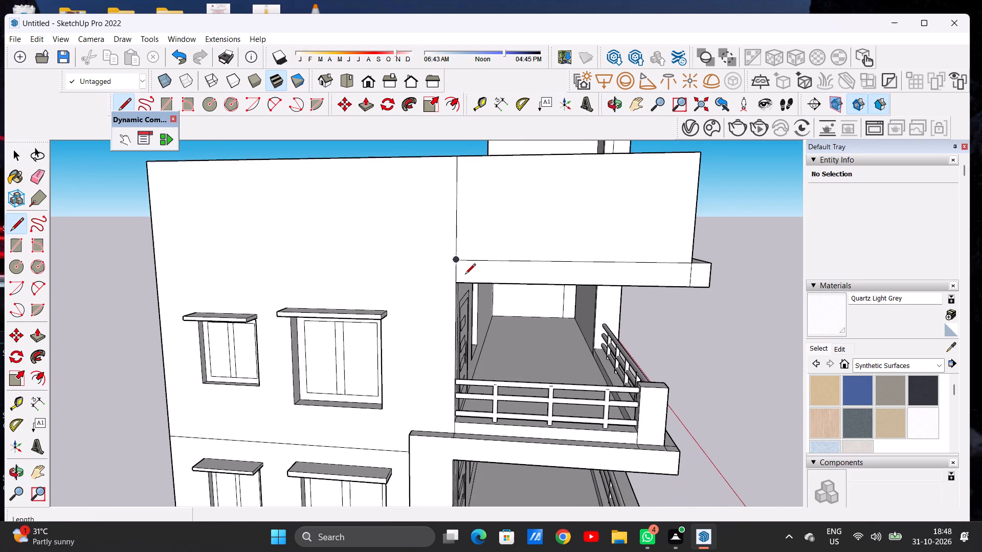
scroll(466, 275, "up", 6)
left_click(444, 246)
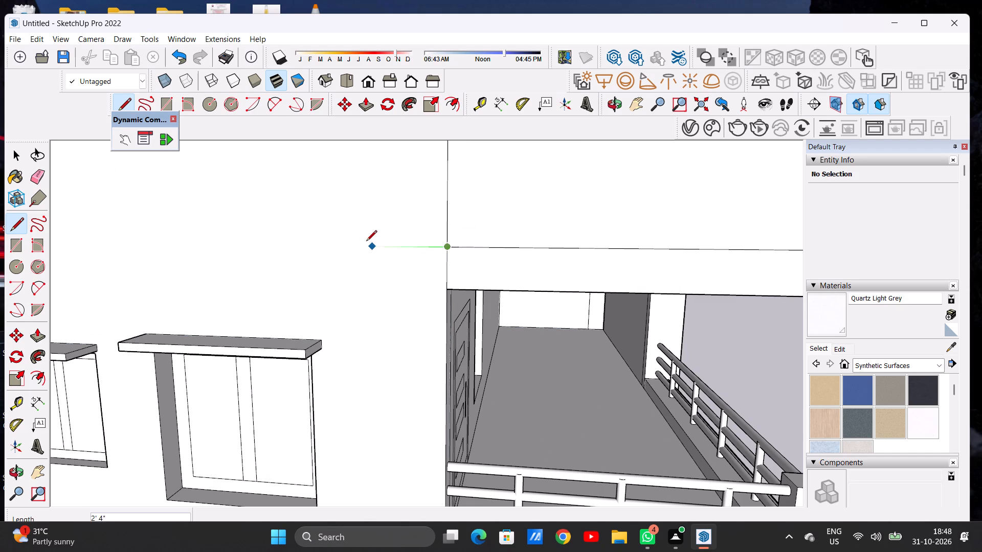
left_click(359, 244)
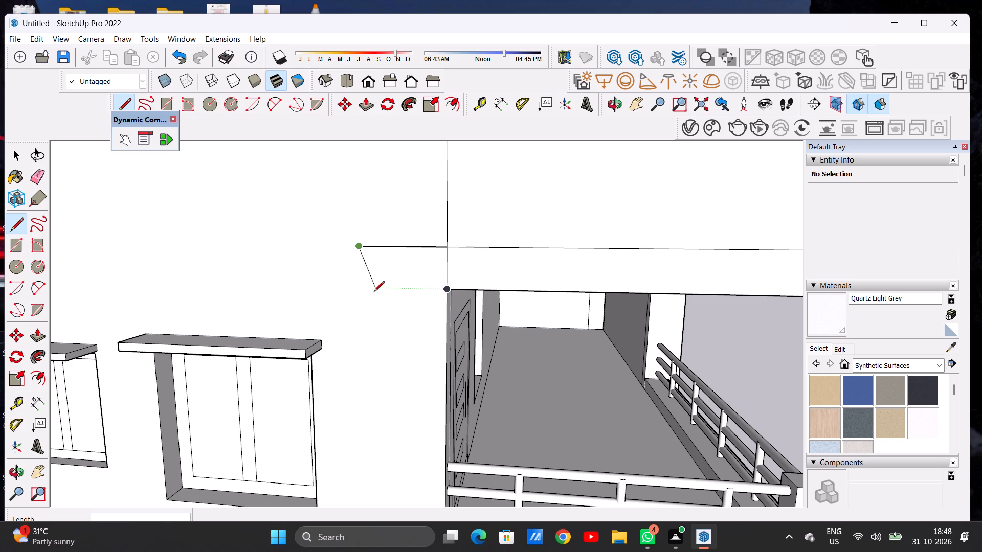
left_click(353, 290)
left_click(446, 288)
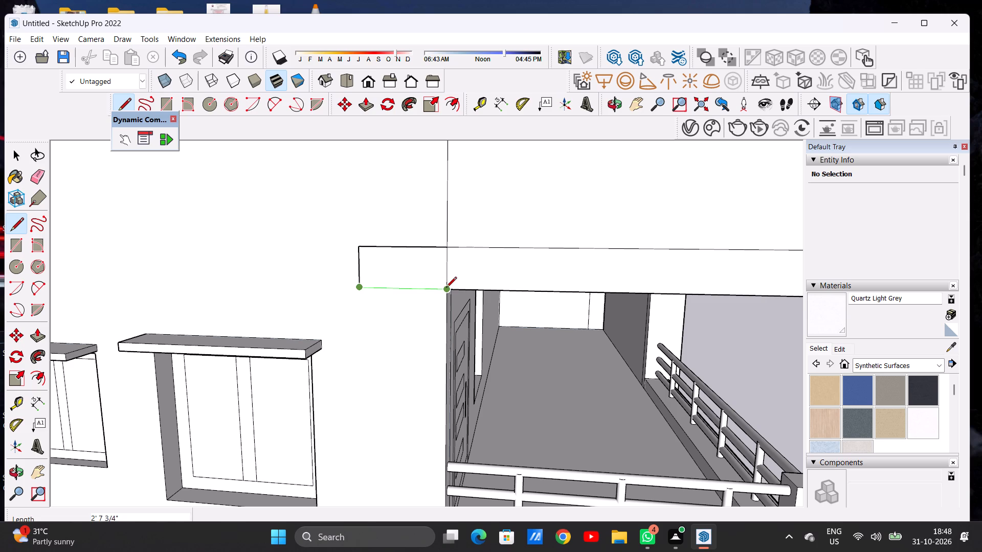
key("space")
Erase the two vertical edge segments crossing the parapet band's side face, at the wall junction and near the front corner.
type("E")
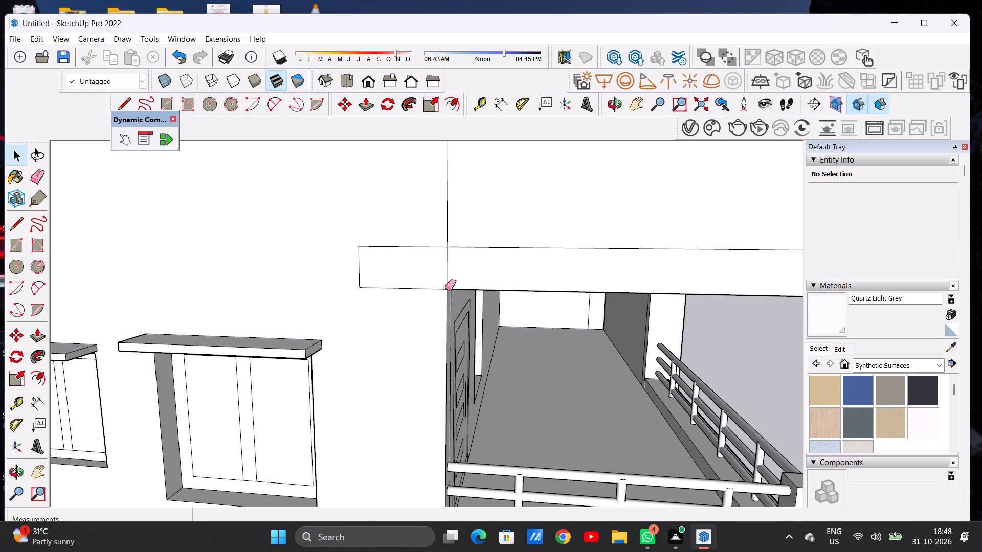
scroll(447, 282, "up", 6)
left_click(448, 264)
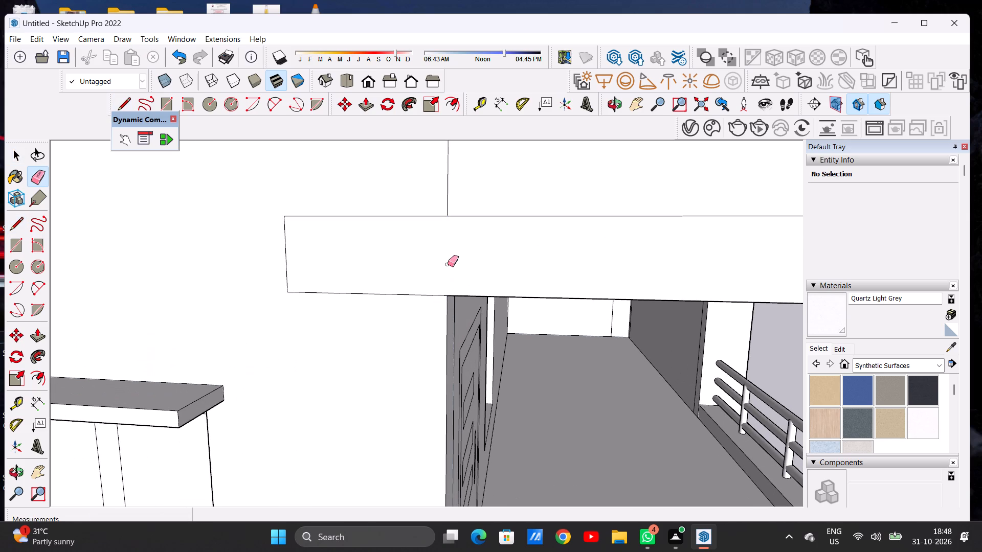
key("space")
scroll(454, 259, "down", 20)
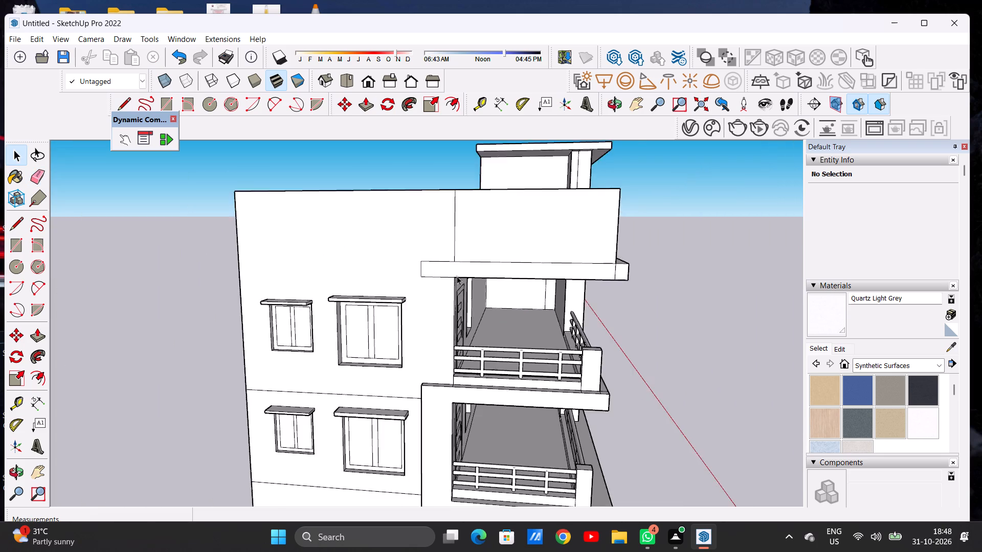
scroll(457, 276, "down", 4)
middle_click_drag(600, 279, 459, 331)
scroll(474, 311, "up", 10)
scroll(487, 315, "down", 1)
scroll(487, 318, "up", 5)
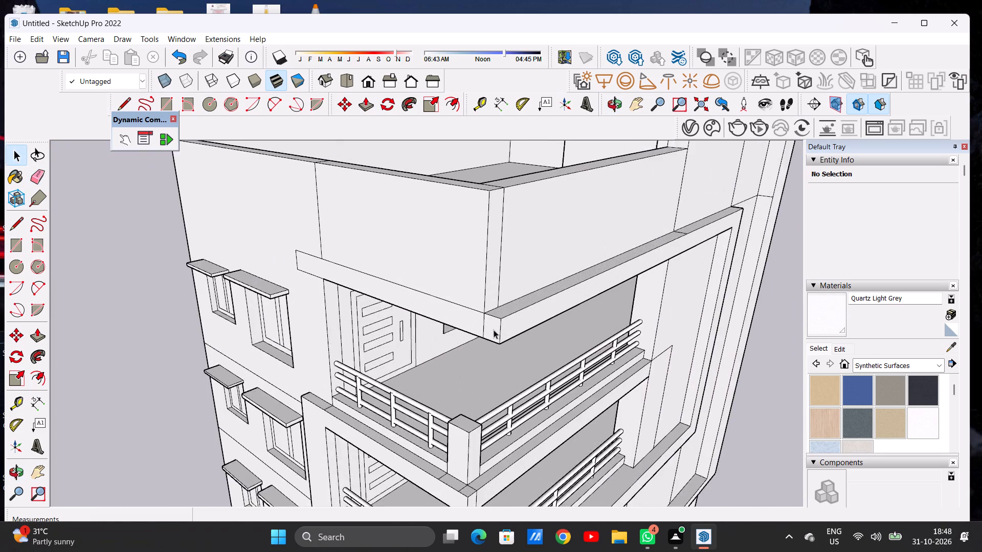
scroll(494, 330, "up", 5)
key("e")
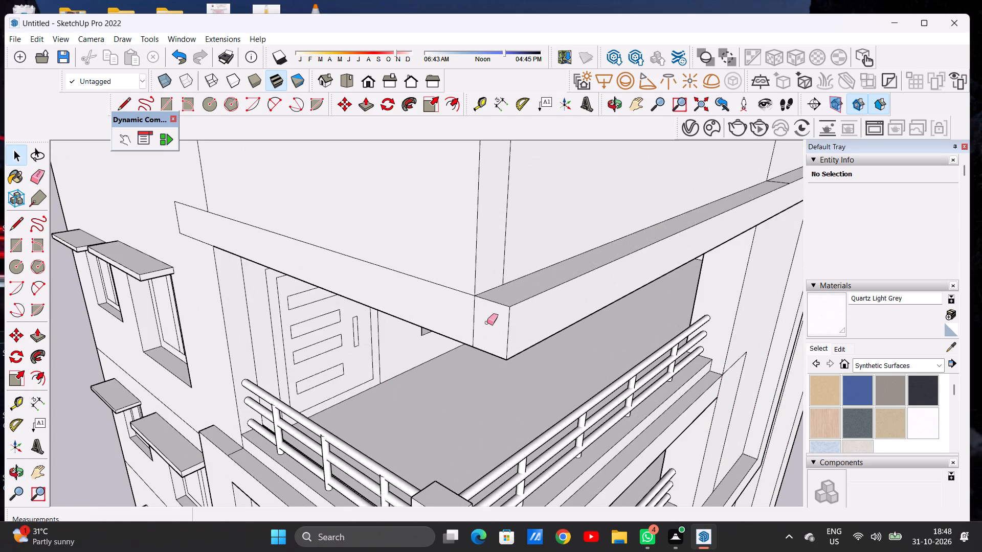
scroll(466, 354, "up", 2)
left_click_drag(479, 290, 486, 298)
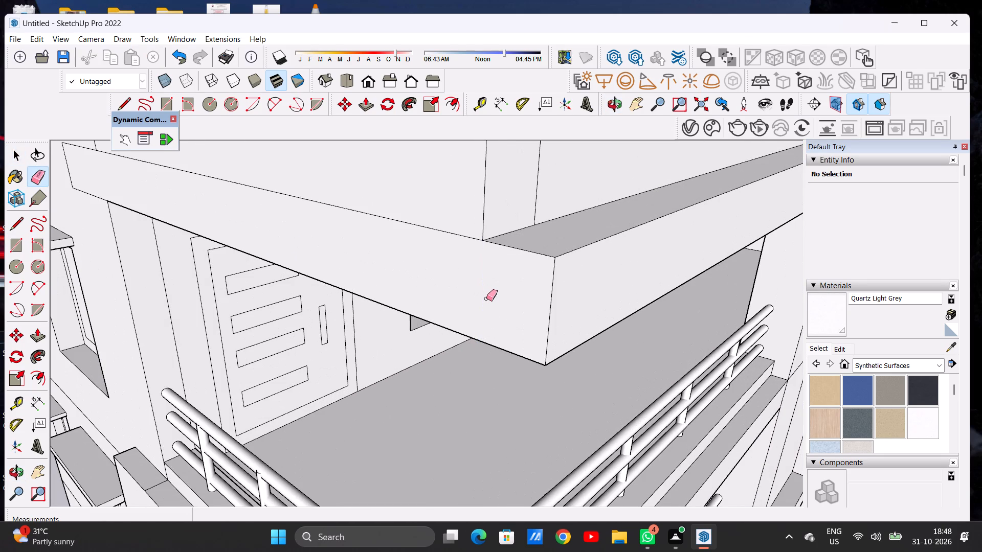
key("space")
Push/Pull the parapet band's extended side face outward about 7 5/16".
type("P")
scroll(486, 298, "up", 1)
scroll(473, 191, "down", 8)
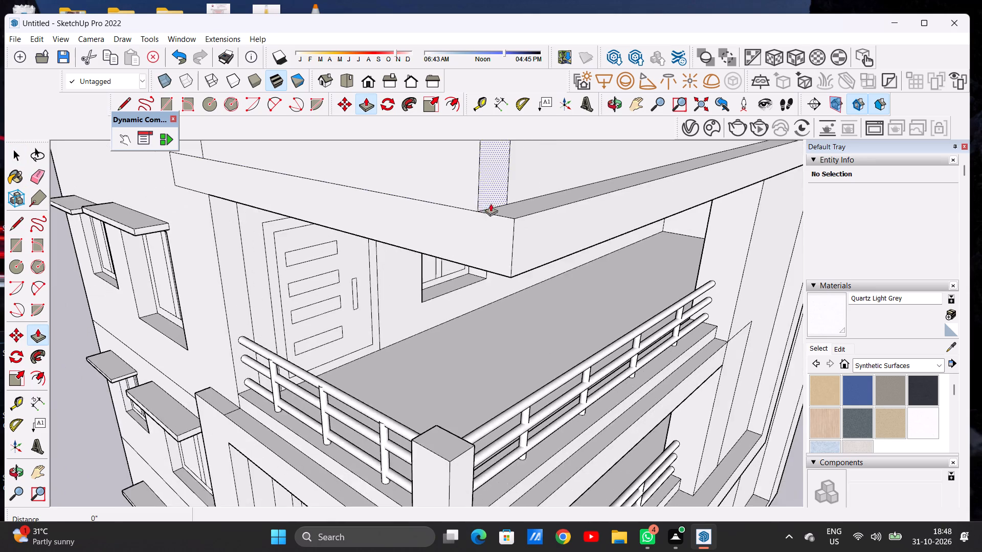
middle_click_drag(490, 203, 418, 280)
scroll(525, 201, "down", 10)
scroll(472, 275, "up", 8)
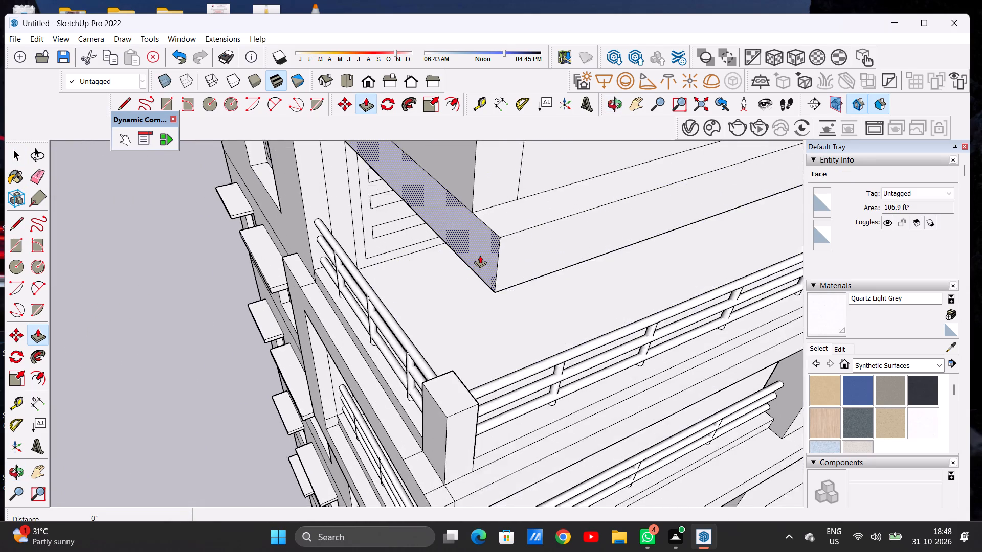
scroll(480, 255, "up", 3)
left_click(492, 244)
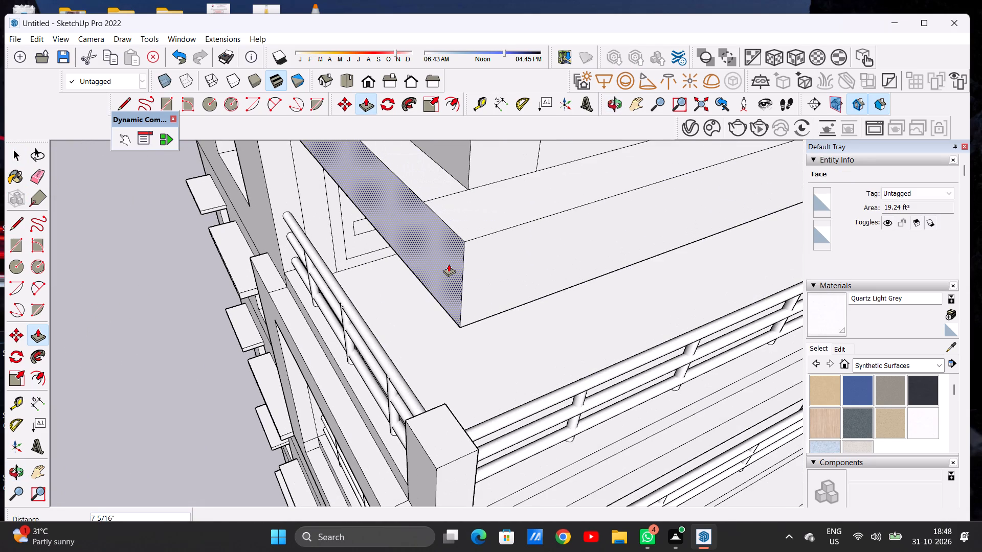
left_click(449, 264)
key("space")
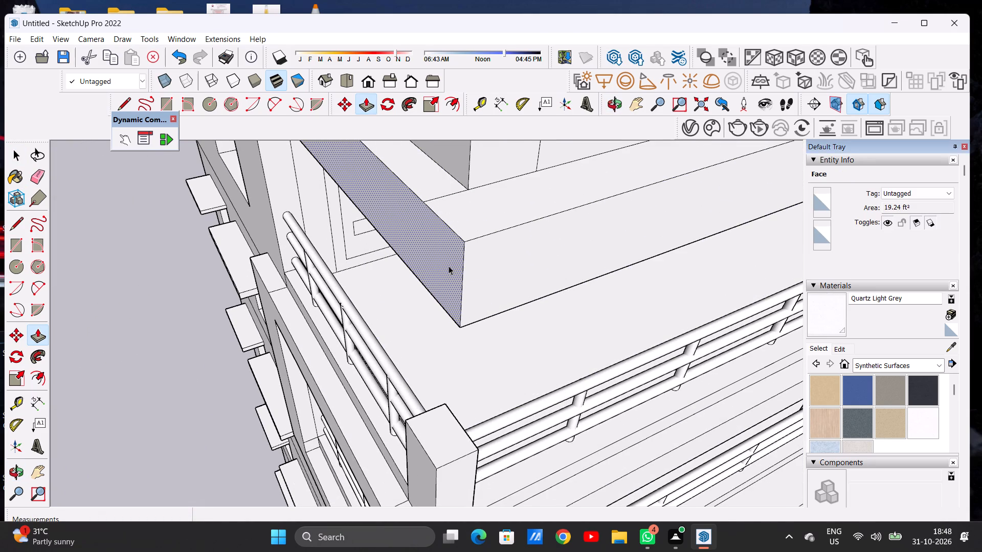
Examine the extended parapet band against the lower balcony frames and the whole building.
scroll(466, 242, "down", 20)
scroll(466, 242, "down", 2)
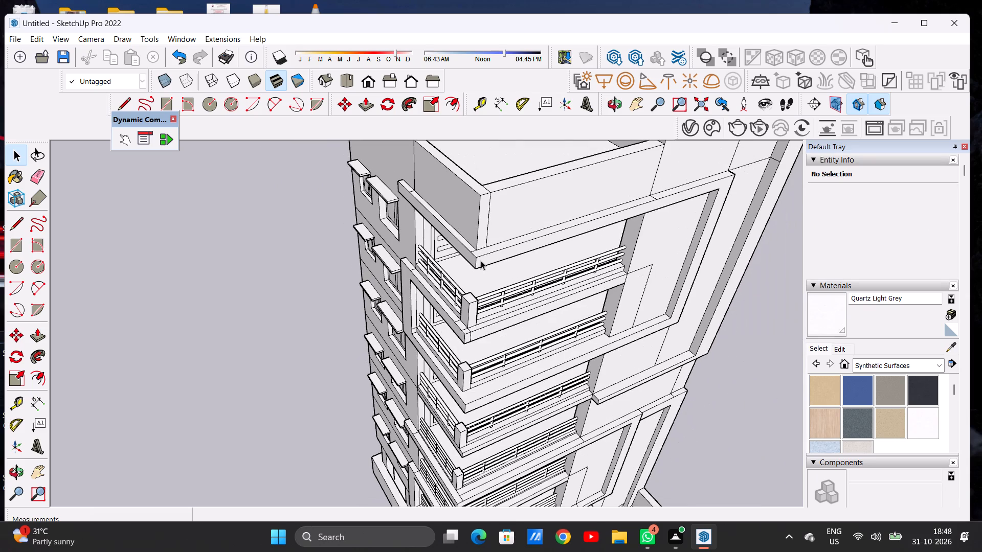
scroll(481, 261, "down", 1)
middle_click_drag(452, 232, 487, 175)
middle_click_drag(483, 175, 446, 184)
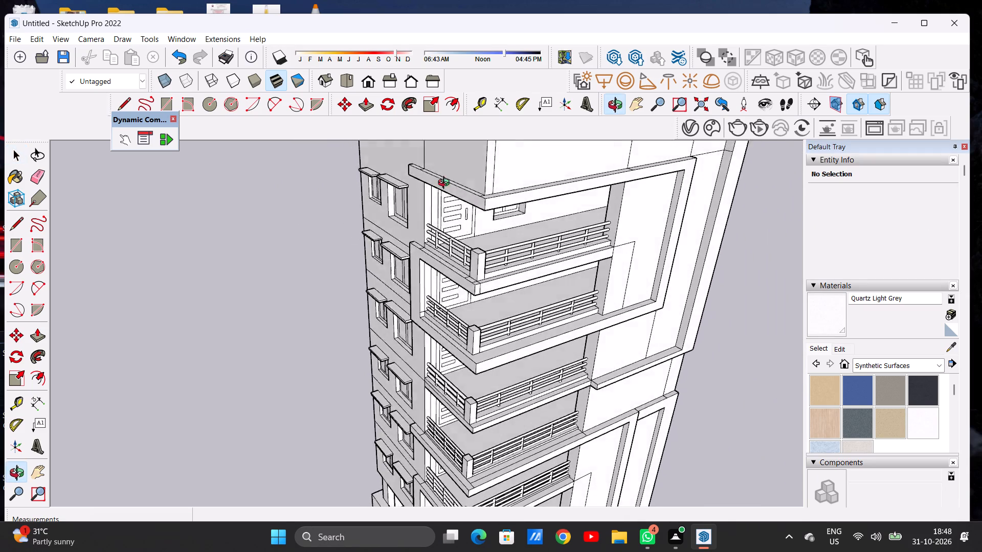
middle_click_drag(446, 184, 421, 199)
scroll(485, 254, "down", 10)
scroll(466, 219, "up", 10)
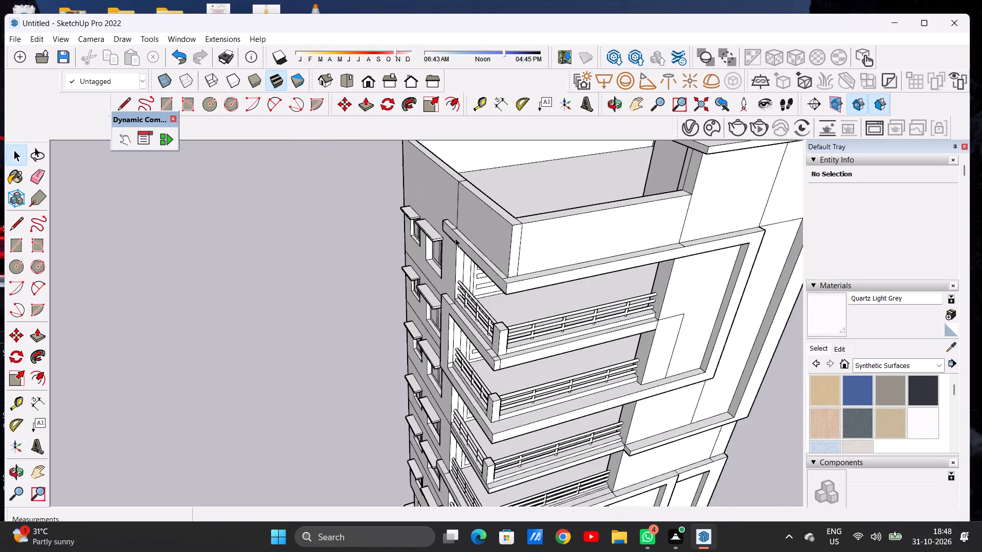
scroll(455, 238, "up", 8)
scroll(464, 278, "down", 12)
scroll(464, 285, "up", 1)
scroll(464, 286, "down", 6)
scroll(476, 275, "up", 2)
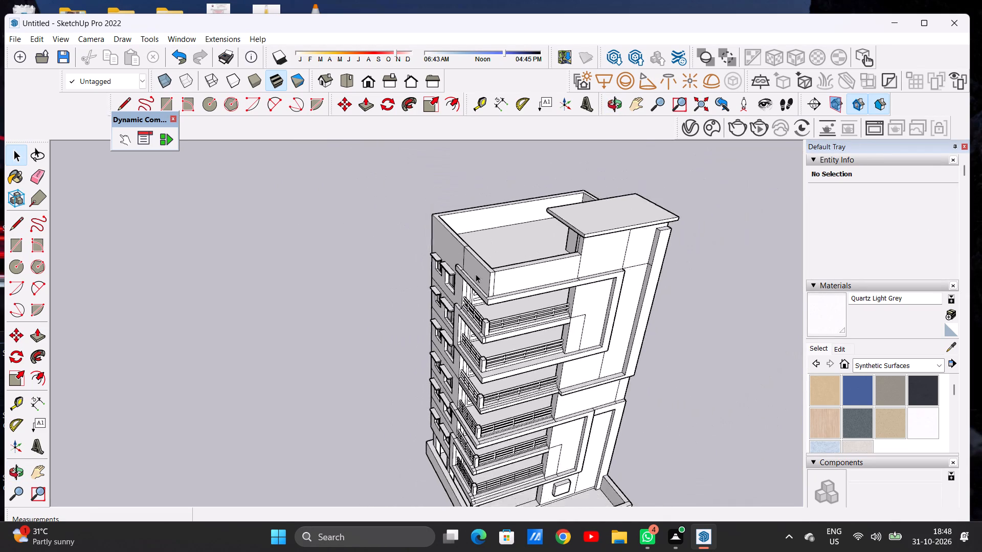
Erase the leftover junction edges across the extended band's top, up the side parapet wall and across the parapet's top.
scroll(476, 274, "up", 6)
scroll(470, 273, "down", 1)
scroll(470, 273, "up", 1)
scroll(470, 273, "down", 1)
scroll(470, 273, "up", 1)
scroll(470, 273, "down", 1)
scroll(454, 262, "up", 4)
scroll(454, 261, "down", 1)
scroll(450, 256, "up", 7)
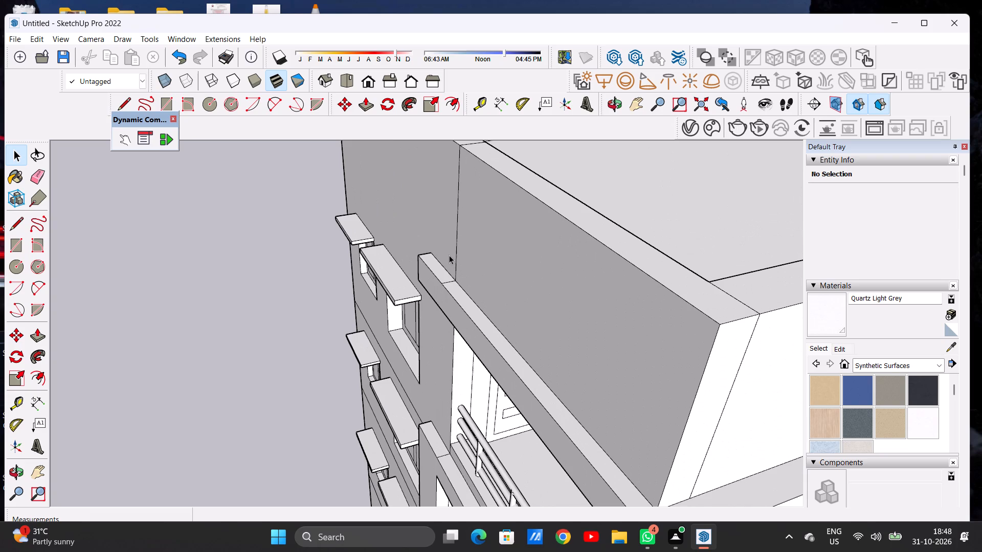
key("e")
scroll(433, 193, "up", 8)
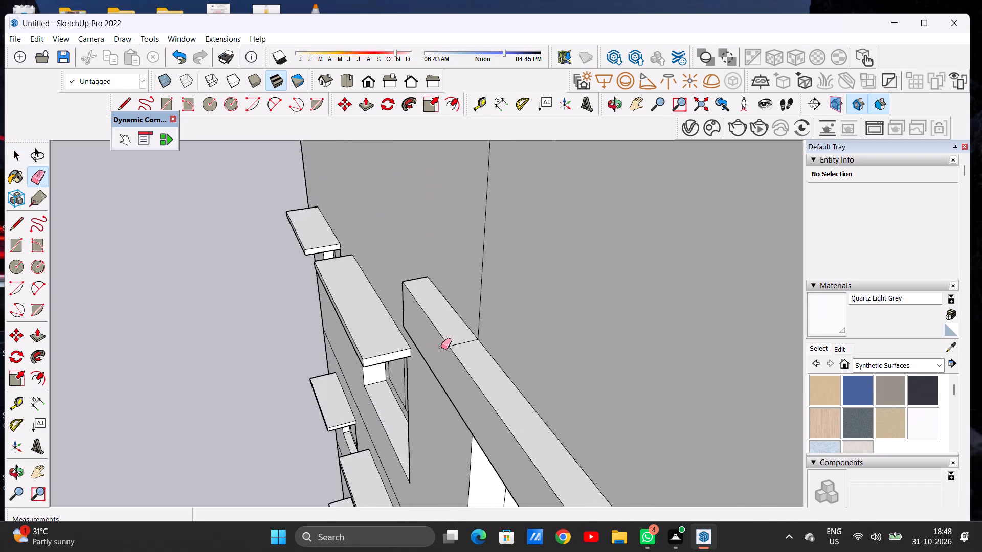
scroll(441, 347, "up", 3)
left_click_drag(468, 337, 468, 344)
left_click(503, 274)
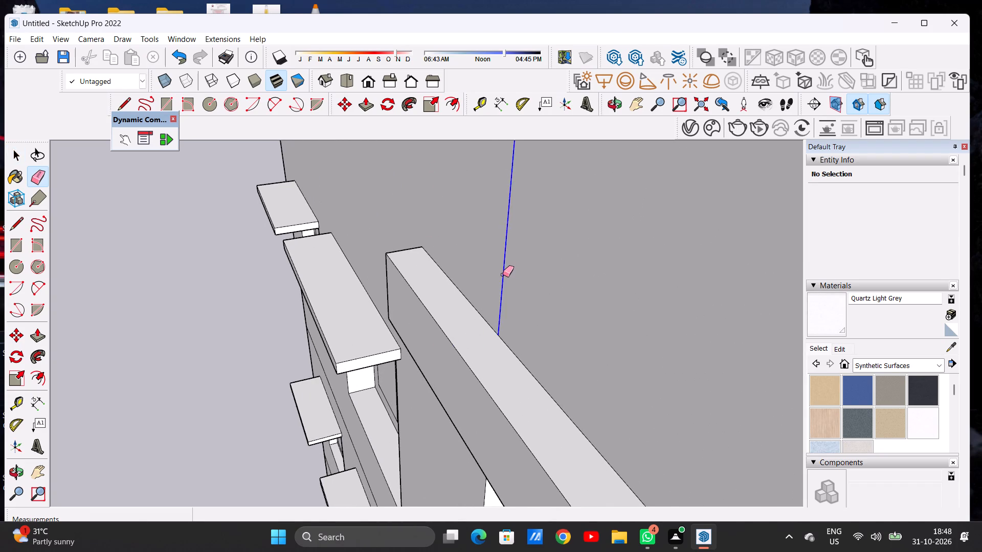
scroll(503, 285, "down", 20)
scroll(503, 285, "down", 1)
scroll(462, 224, "up", 8)
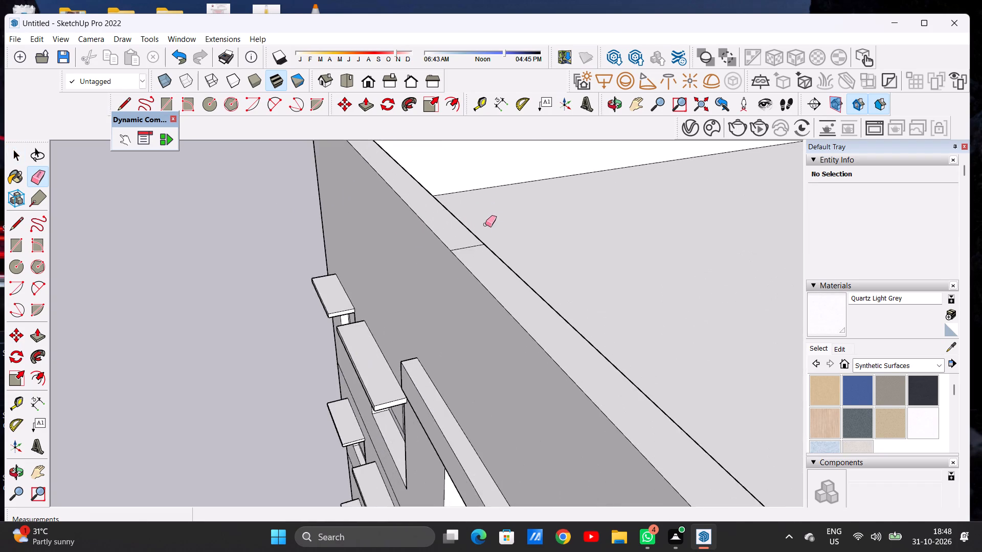
scroll(485, 224, "up", 5)
left_click(470, 250)
Erase the short leftover edge across the projecting band's top at the parapet's front corner.
scroll(454, 263, "down", 13)
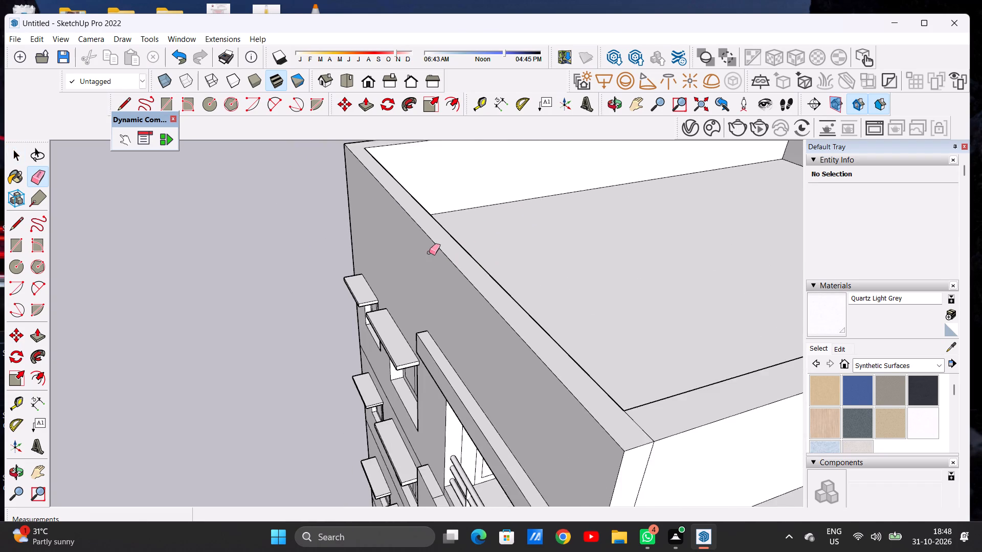
scroll(429, 252, "down", 12)
scroll(483, 344, "up", 5)
scroll(472, 304, "up", 10)
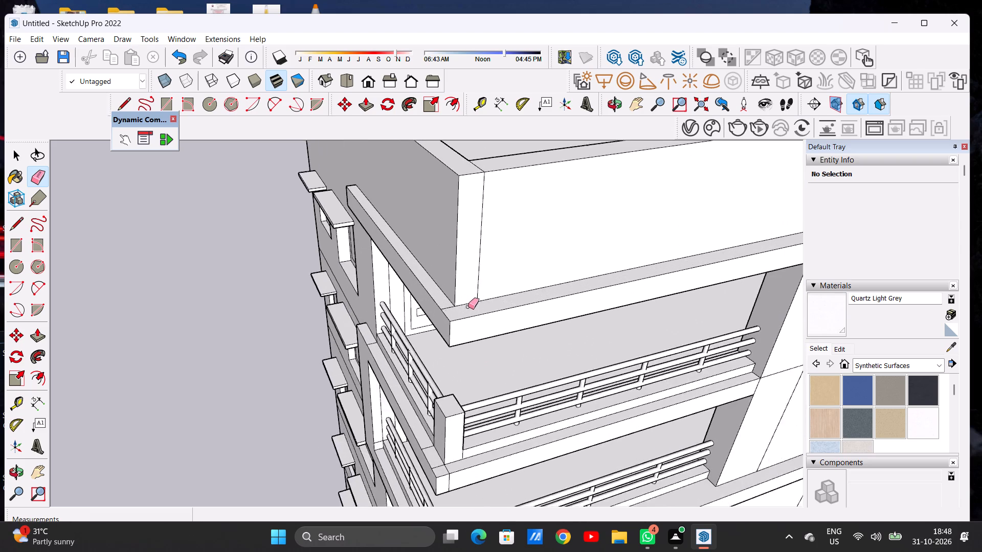
scroll(468, 307, "up", 9)
left_click(419, 304)
scroll(444, 324, "down", 5)
scroll(445, 333, "up", 2)
scroll(445, 333, "down", 6)
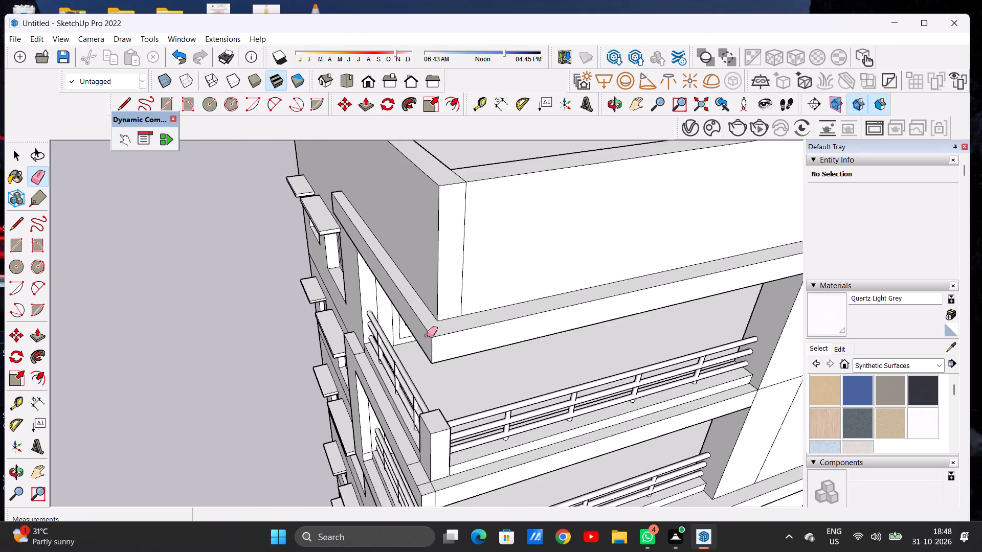
Draw a rectangle about 5' 5 13/16" by 1' 1 7/8" on the front wall just below the overhanging roof slab.
scroll(427, 335, "down", 20)
scroll(427, 335, "down", 2)
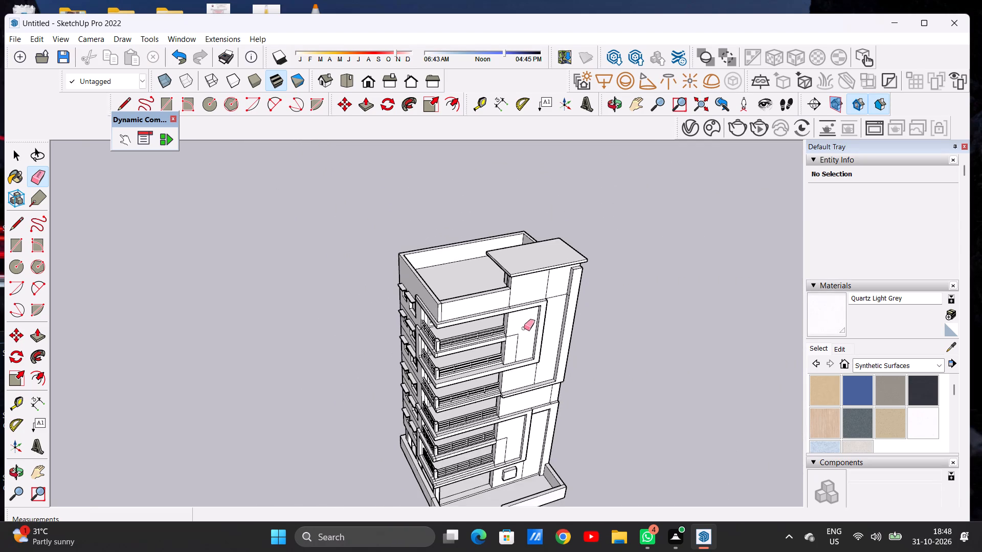
middle_click_drag(524, 328, 410, 240)
middle_click(410, 240)
scroll(478, 327, "down", 6)
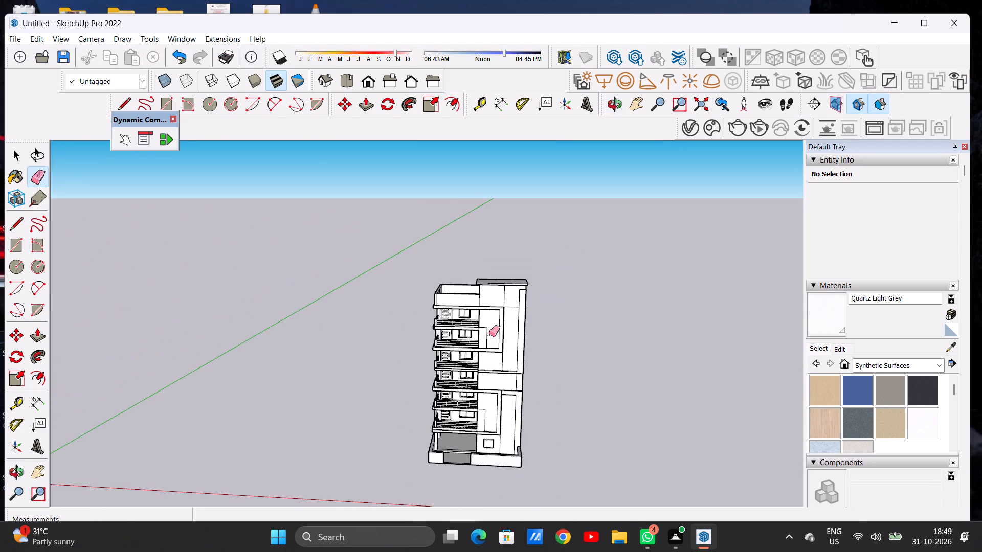
scroll(507, 304, "up", 11)
middle_click_drag(489, 314, 500, 304)
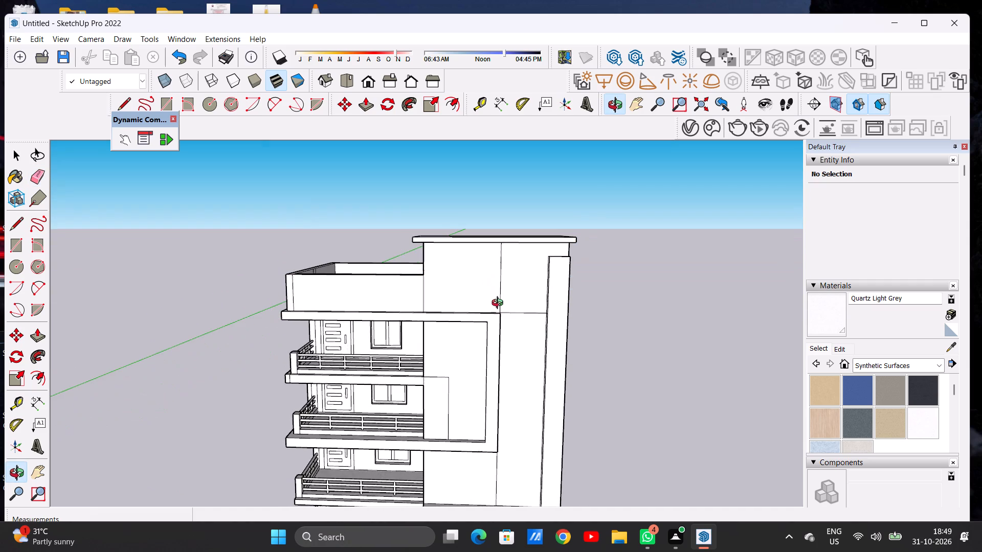
middle_click_drag(500, 304, 498, 304)
scroll(502, 270, "up", 2)
key("space")
type("R")
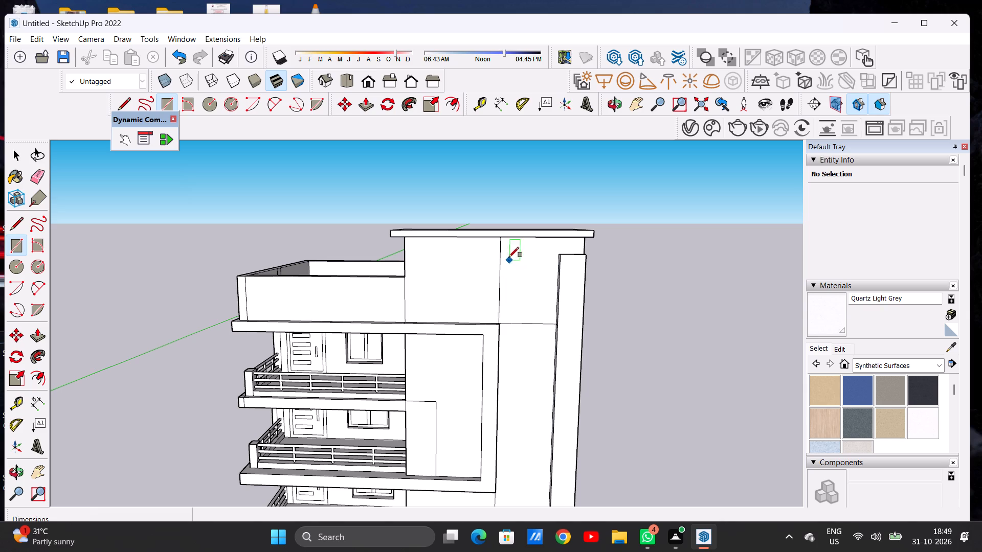
scroll(501, 247, "up", 5)
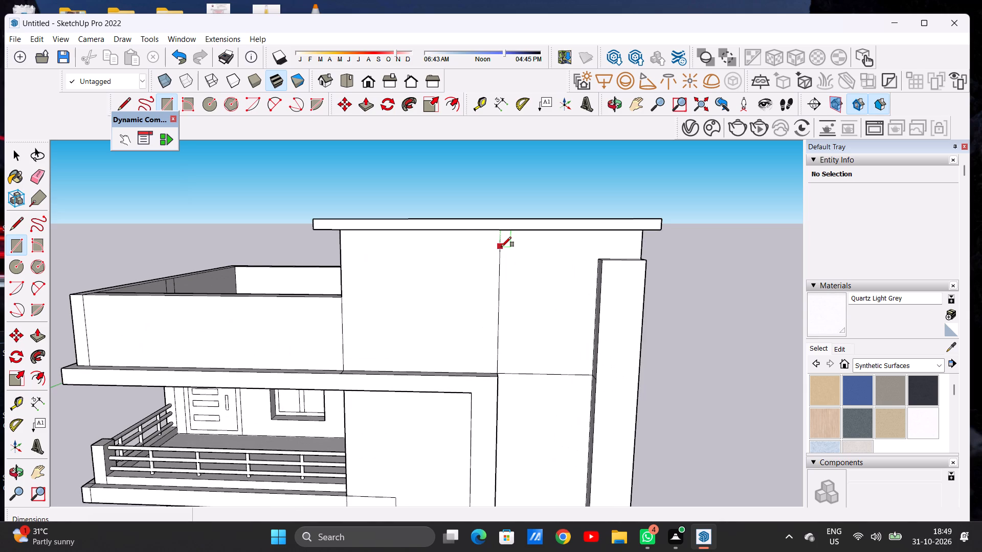
left_click(441, 247)
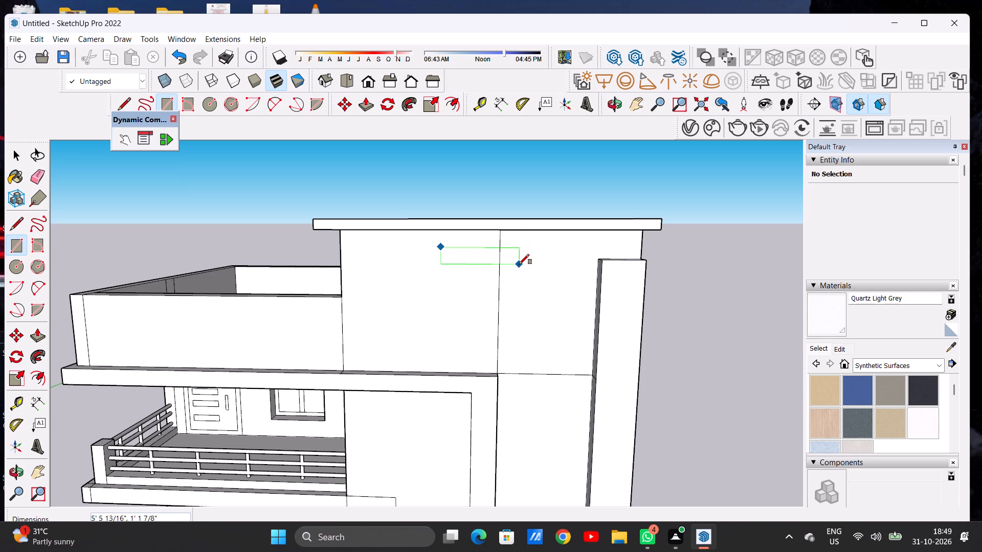
left_click(519, 264)
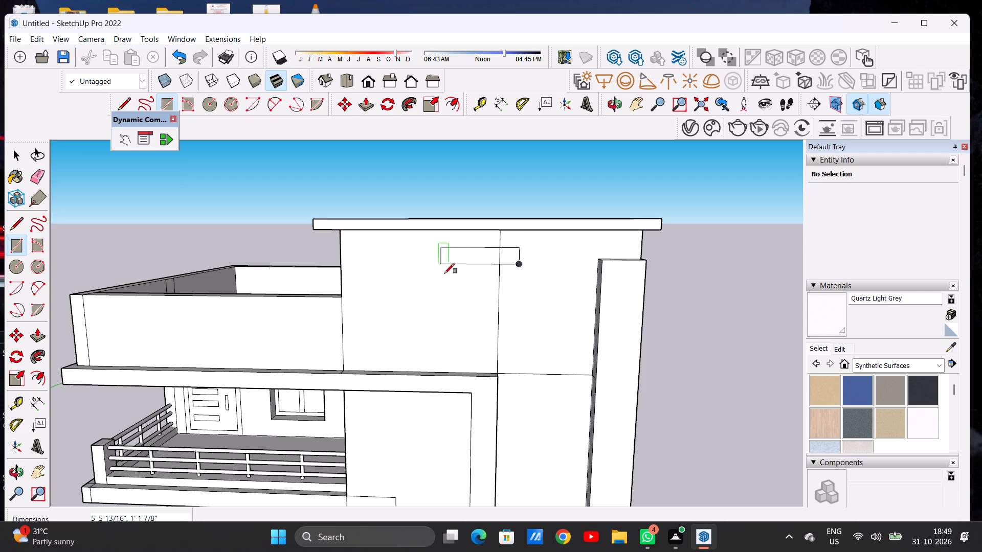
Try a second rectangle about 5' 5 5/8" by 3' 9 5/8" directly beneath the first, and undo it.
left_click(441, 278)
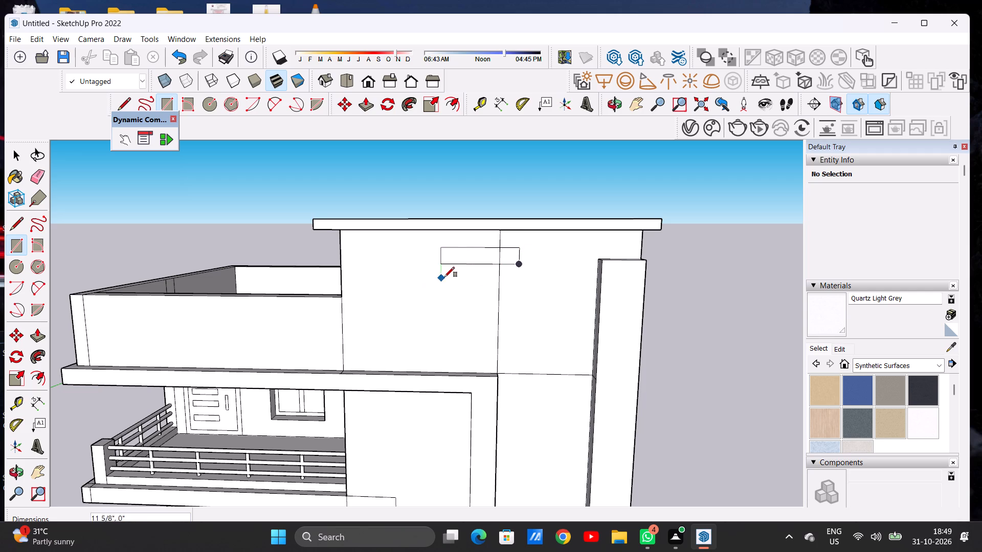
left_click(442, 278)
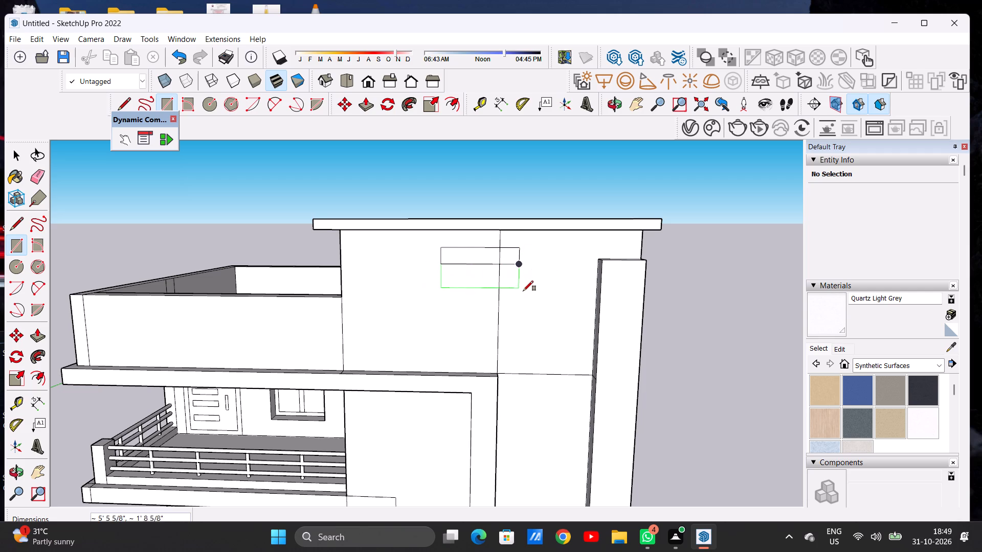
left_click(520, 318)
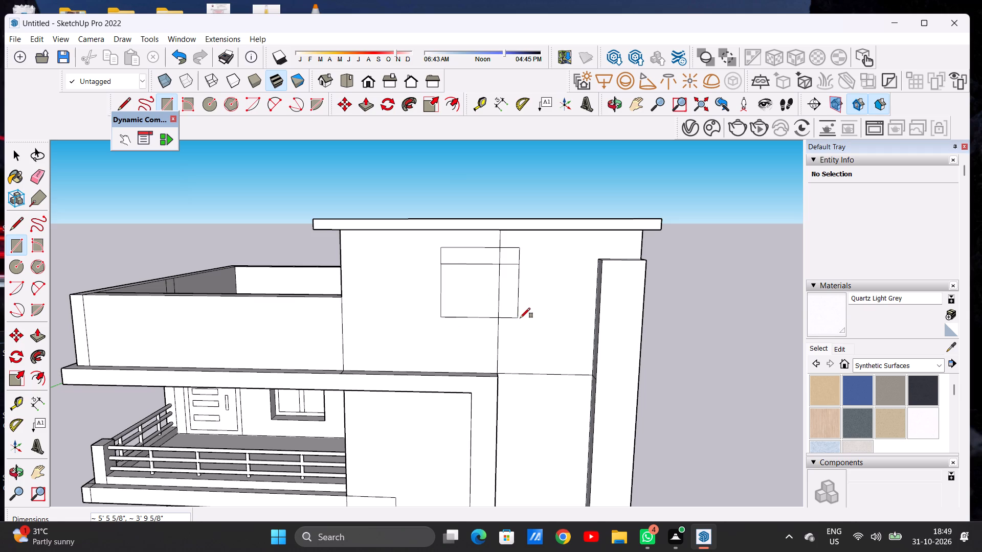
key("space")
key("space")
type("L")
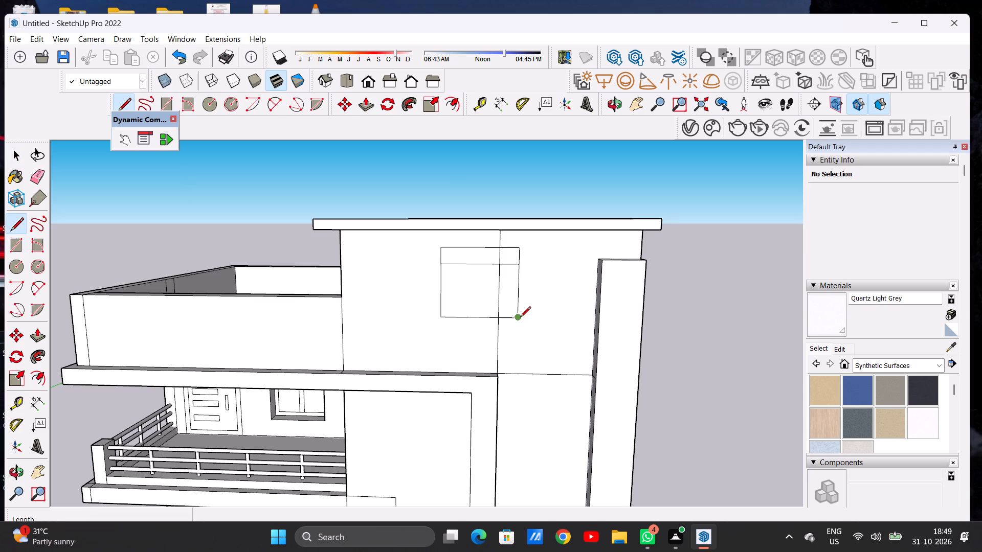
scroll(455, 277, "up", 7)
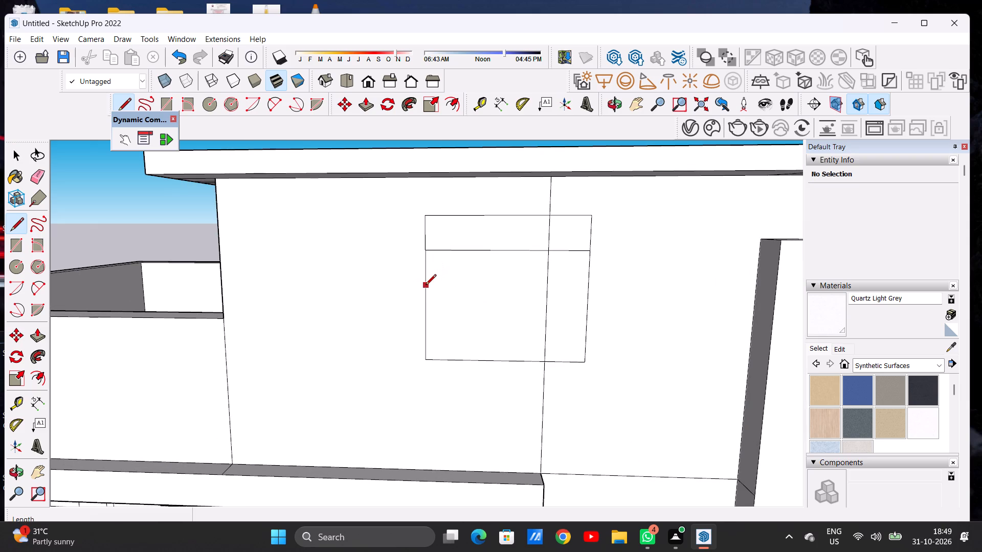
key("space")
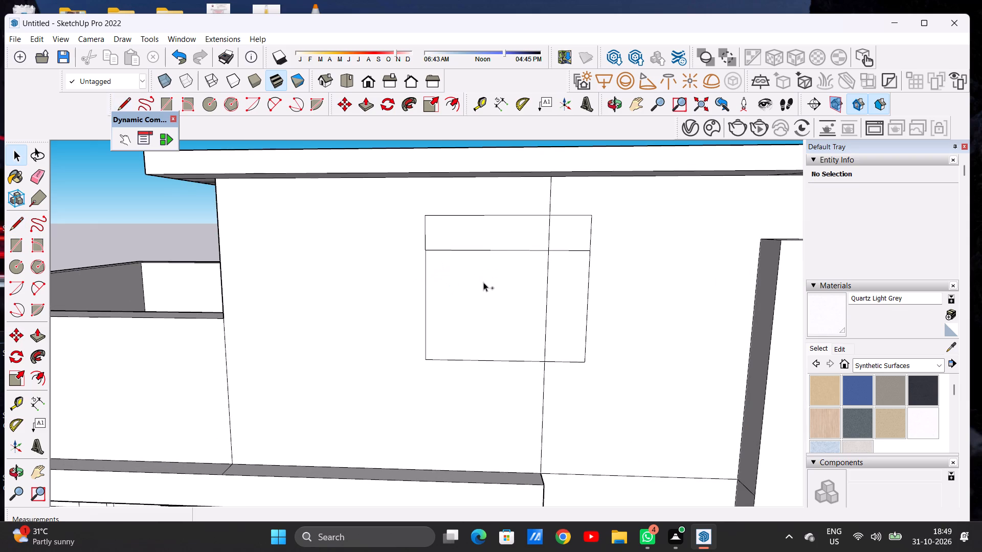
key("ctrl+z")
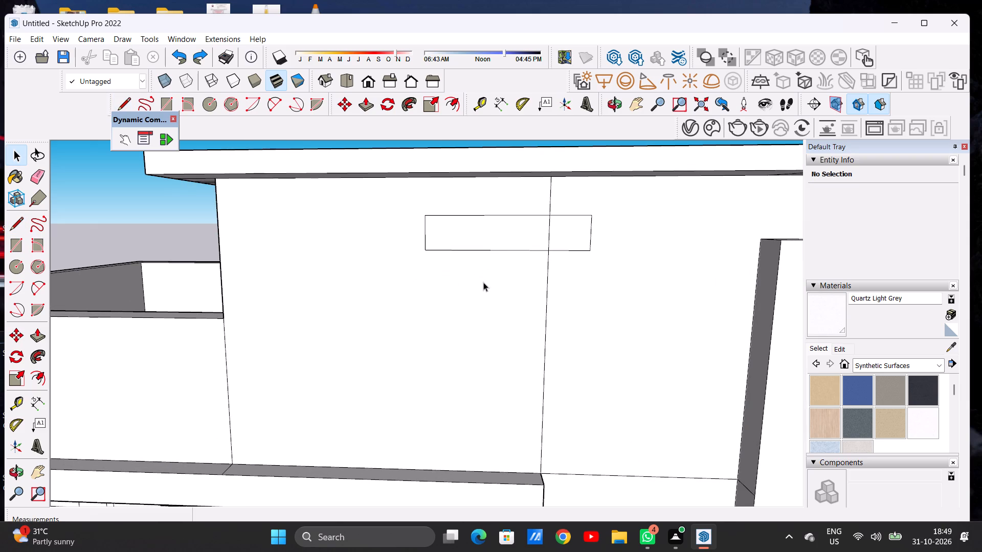
Erase the vertical wall edge segment crossing the inside of the rectangle below the roof slab.
key("e")
scroll(501, 281, "up", 5)
left_click_drag(570, 216, 559, 220)
scroll(562, 241, "down", 14)
scroll(547, 266, "up", 3)
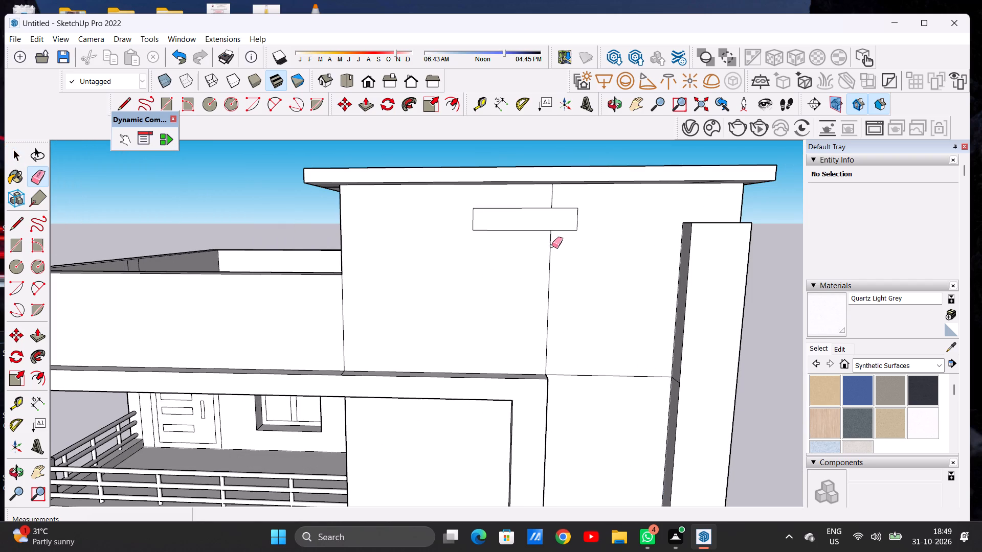
Copy the rectangle twice straight down the wall at about 1' 7" intervals, making a stack of three.
key("space")
type("L M")
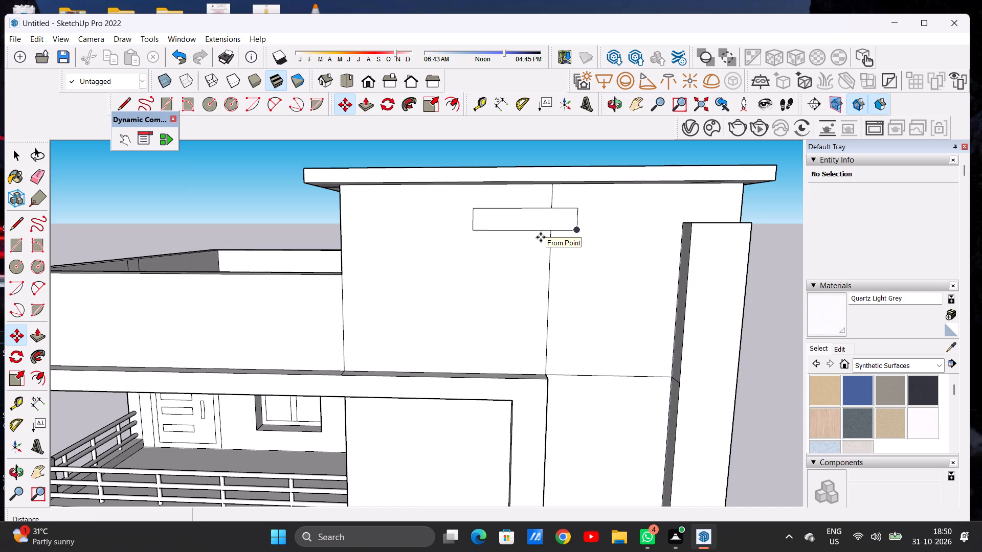
key("space")
double_click(521, 221)
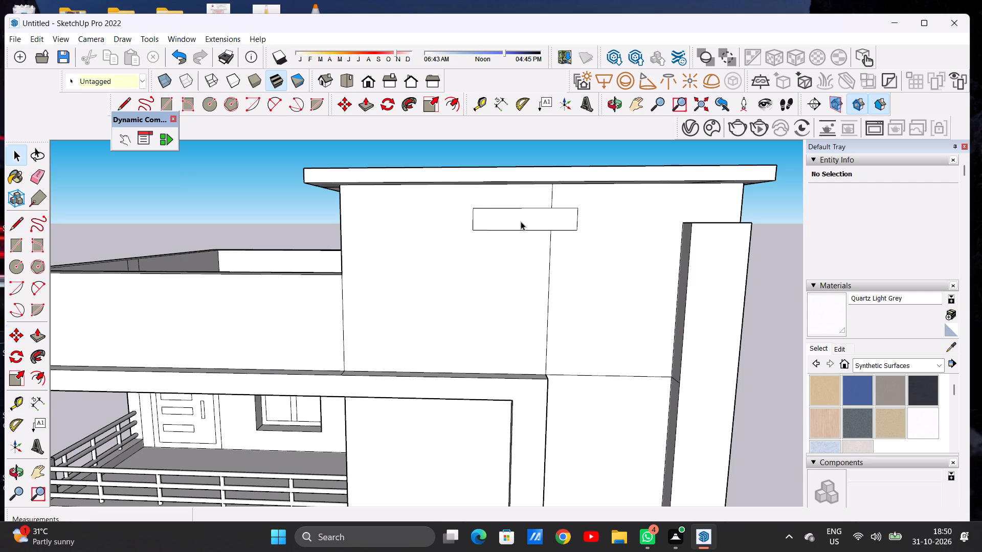
key("m")
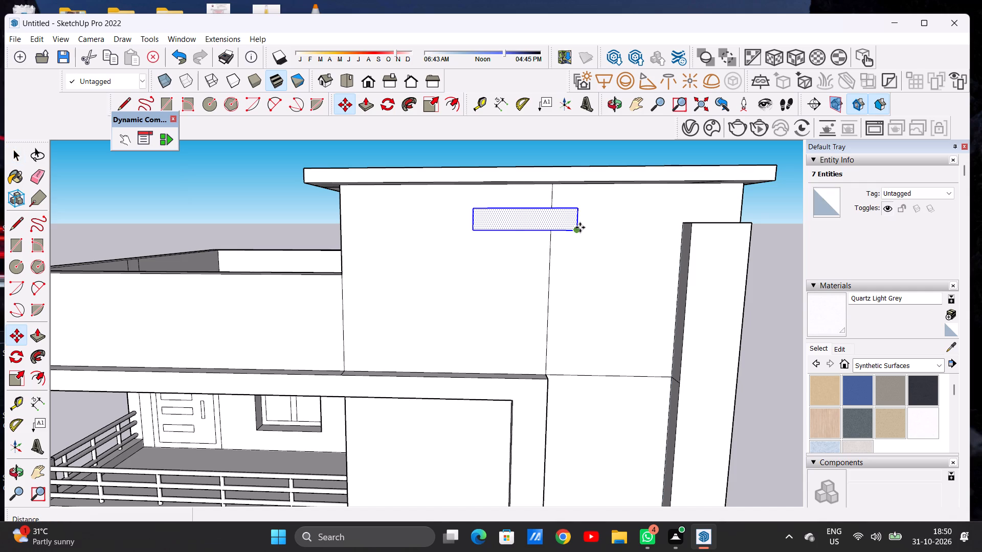
left_click(580, 227)
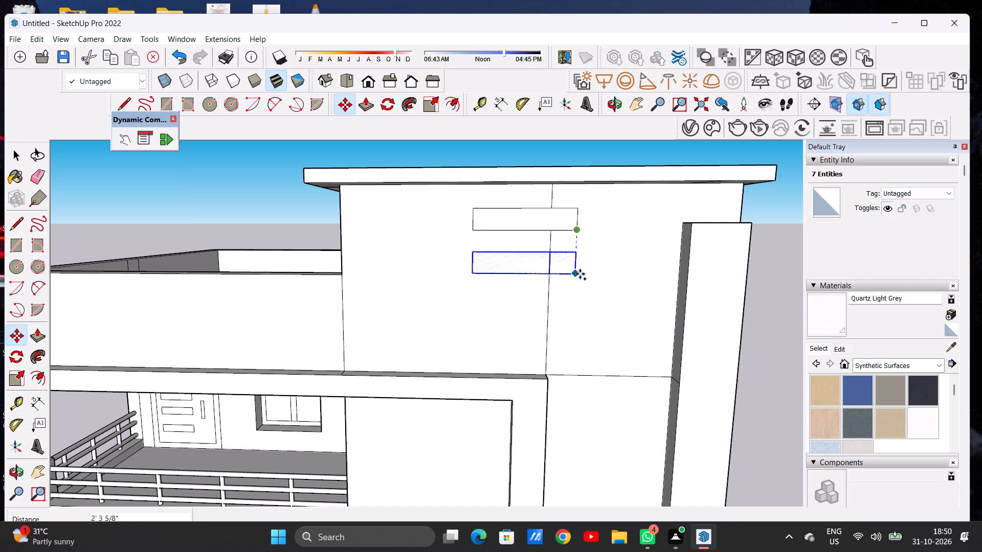
left_click(581, 261)
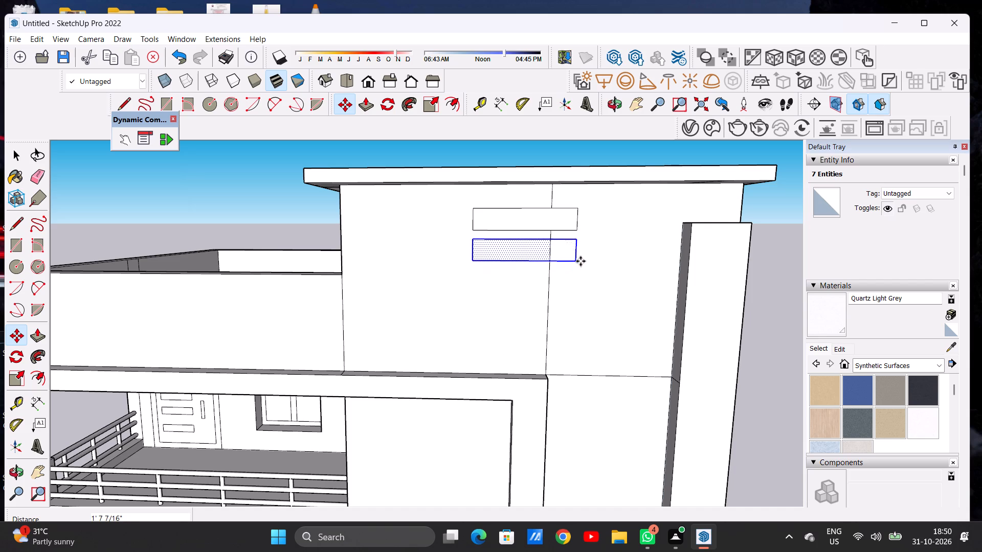
left_click(581, 261)
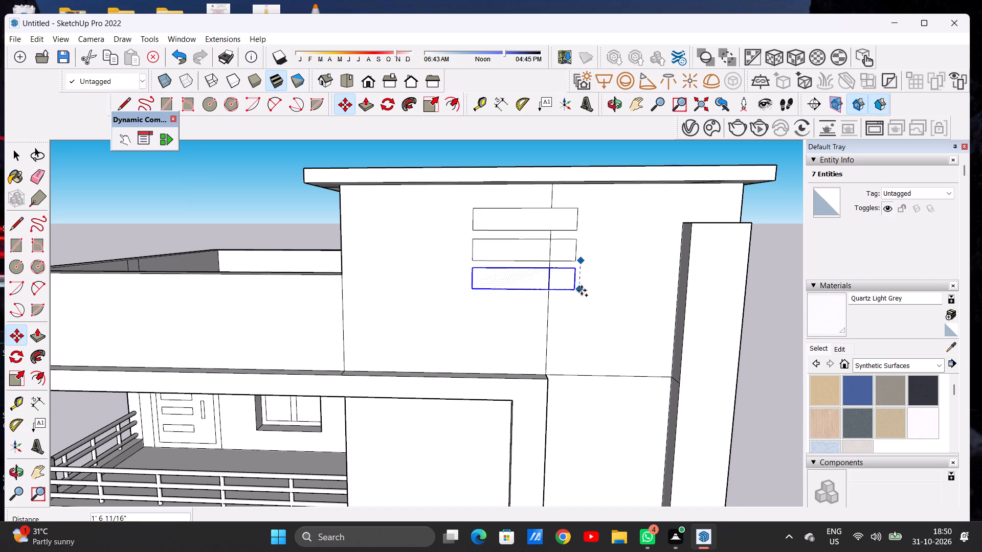
left_click(582, 292)
key("space")
scroll(579, 263, "down", 7)
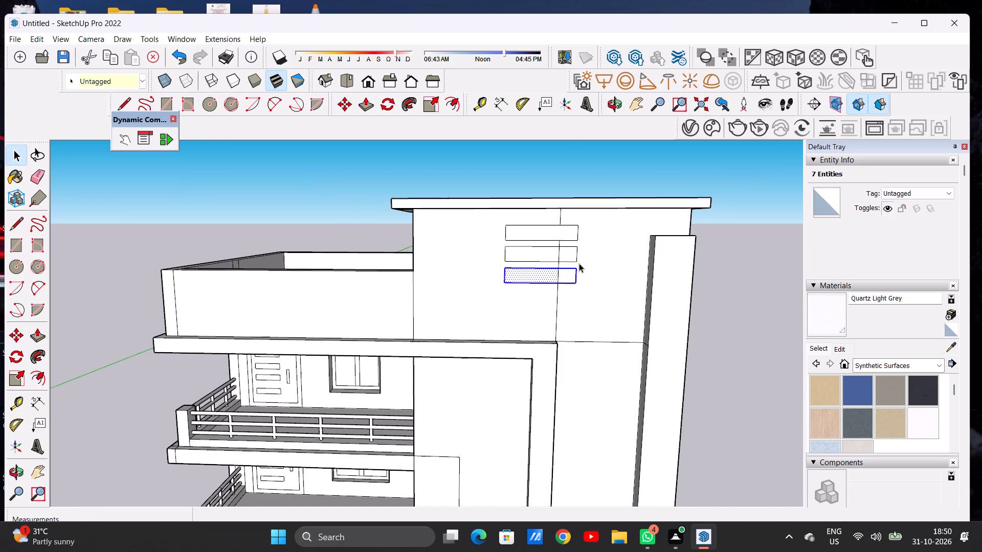
left_click(702, 209)
Erase the vertical edge segments crossing the inside of the middle and bottom rectangles.
scroll(555, 257, "up", 7)
scroll(565, 256, "down", 1)
scroll(565, 256, "up", 4)
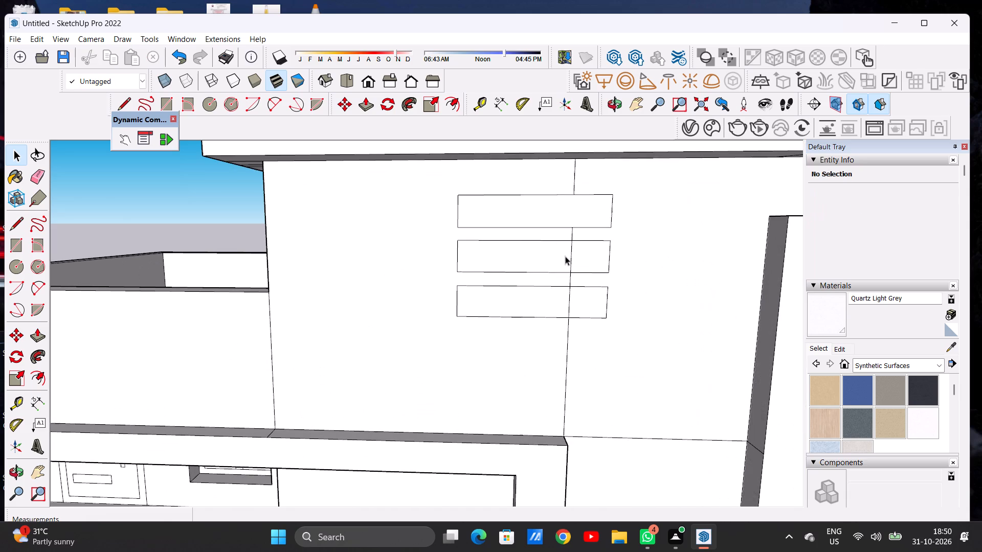
key("e")
scroll(565, 256, "up", 6)
left_click_drag(570, 257, 578, 263)
left_click_drag(582, 319, 569, 329)
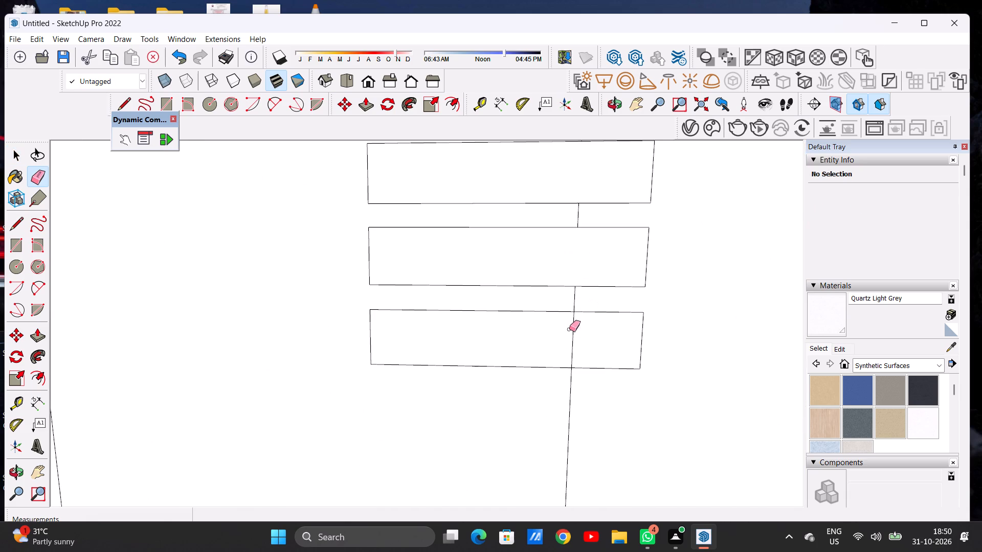
left_click_drag(569, 329, 566, 331)
key("space")
key("l")
scroll(581, 293, "down", 4)
scroll(582, 297, "up", 1)
scroll(582, 297, "down", 7)
scroll(588, 319, "up", 3)
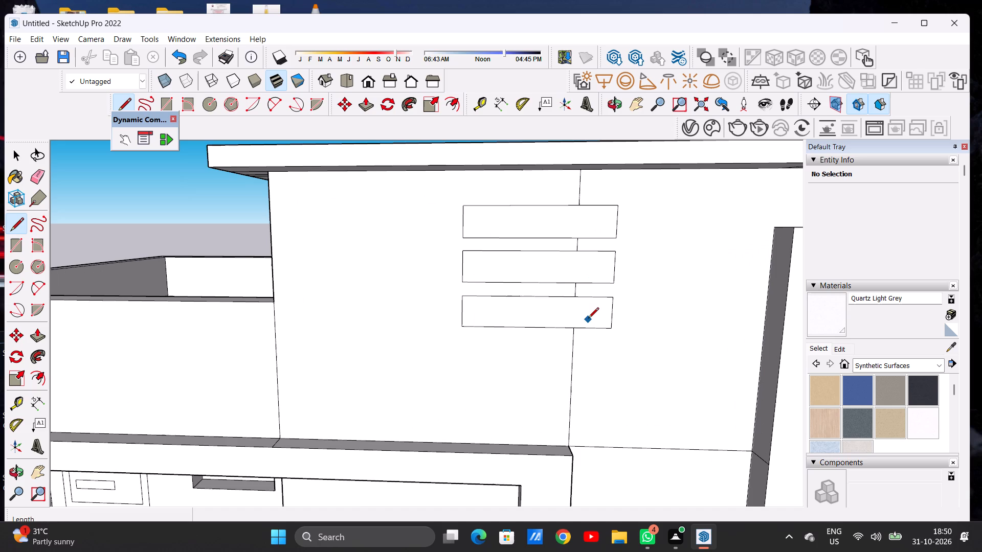
key("space")
Push/Pull the top rectangle of the stack outward about 4 5/8" from the wall.
scroll(588, 317, "down", 16)
middle_click_drag(595, 311, 442, 352)
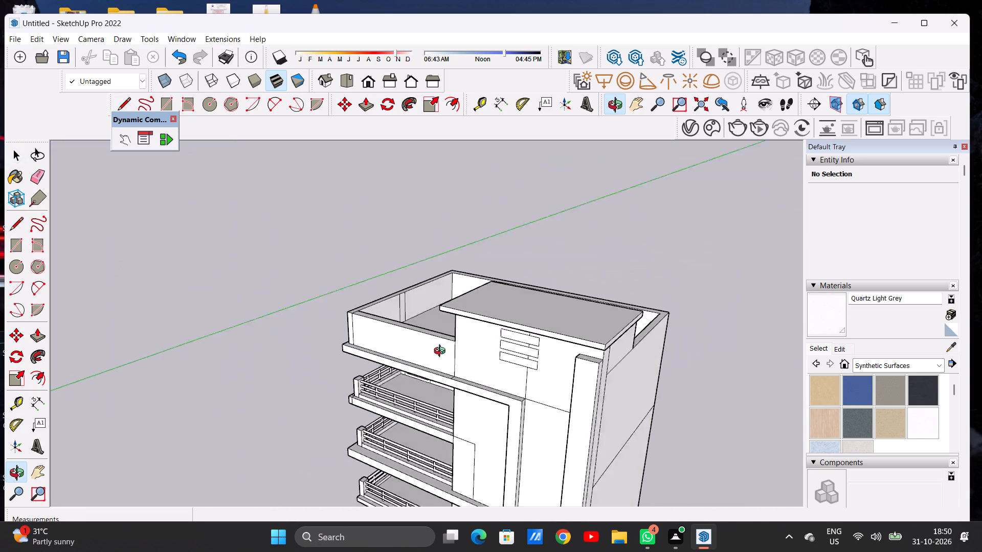
middle_click_drag(442, 352, 408, 345)
middle_click(408, 344)
scroll(478, 327, "up", 6)
key("p")
middle_click_drag(496, 337, 476, 350)
scroll(476, 362, "up", 1)
scroll(476, 363, "down", 1)
scroll(476, 363, "up", 10)
left_click(472, 358)
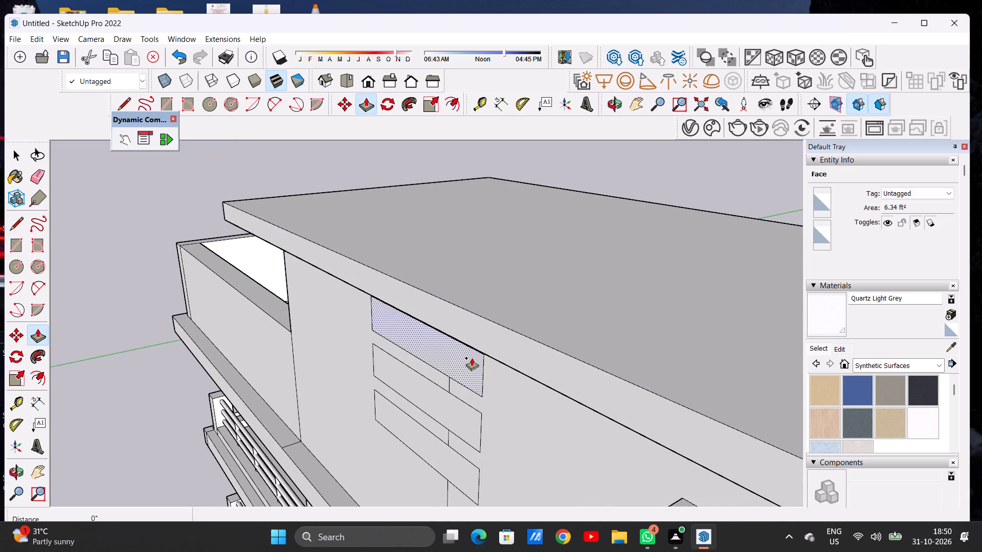
left_click(460, 365)
scroll(489, 331, "down", 6)
scroll(490, 386, "up", 2)
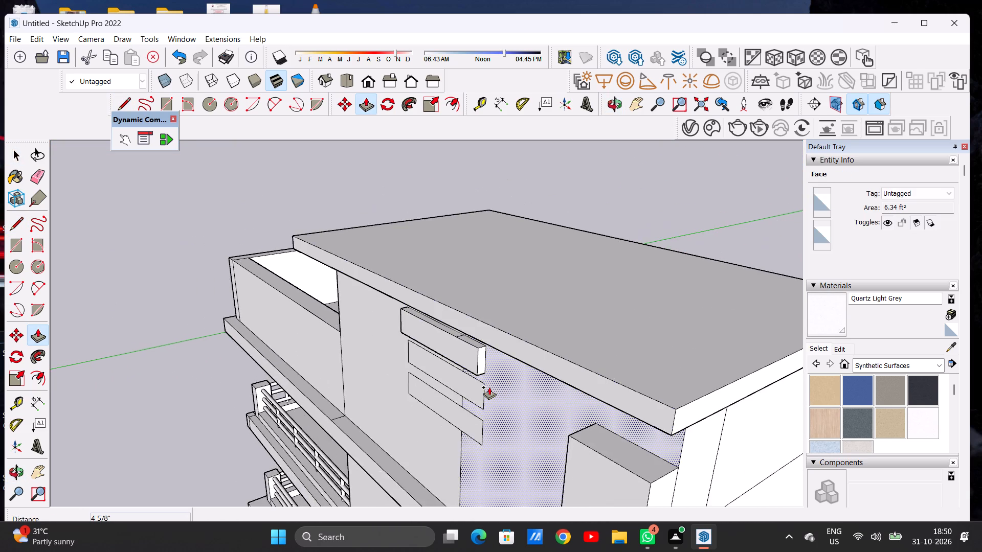
Push/Pull the middle and bottom rectangles of the stack outward from the wall, flush with the projecting top bar.
scroll(489, 387, "up", 8)
left_click(473, 391)
left_click(459, 343)
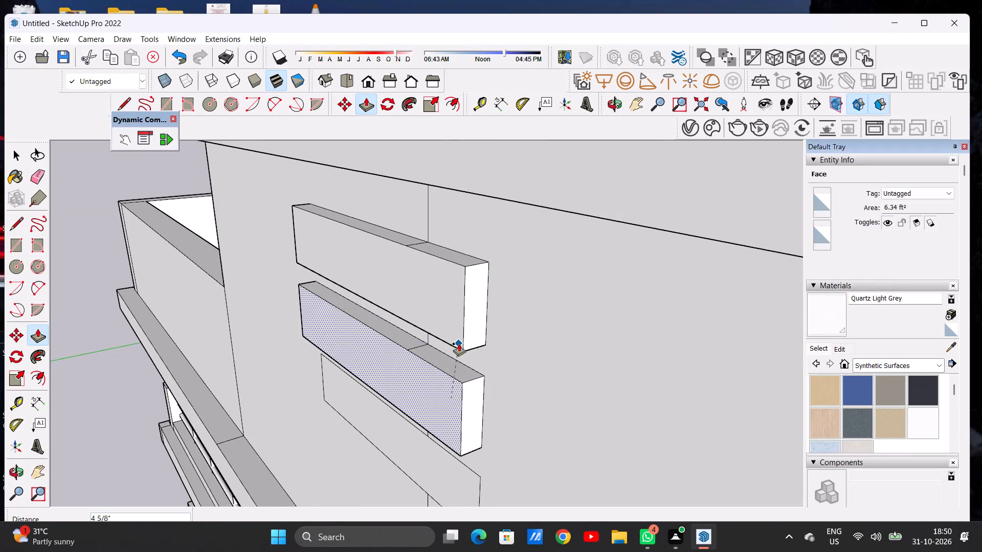
scroll(511, 288, "down", 5)
scroll(476, 423, "up", 5)
left_click(485, 413)
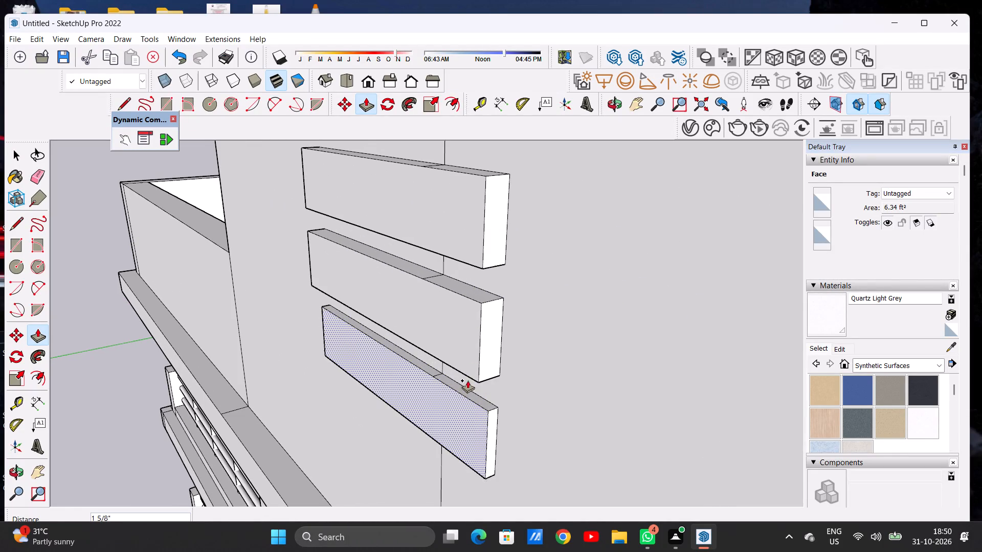
left_click(470, 376)
key("space")
scroll(485, 389, "down", 14)
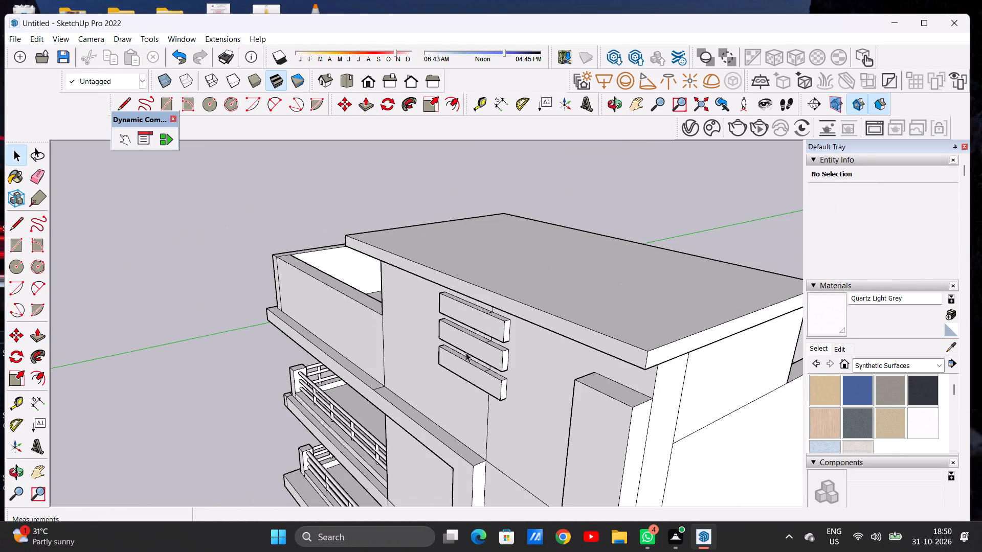
Examine the front elevation from the three projecting bars down to the ground-floor compound wall.
middle_click_drag(468, 352, 688, 307)
scroll(471, 320, "down", 20)
scroll(471, 320, "down", 1)
scroll(551, 361, "up", 3)
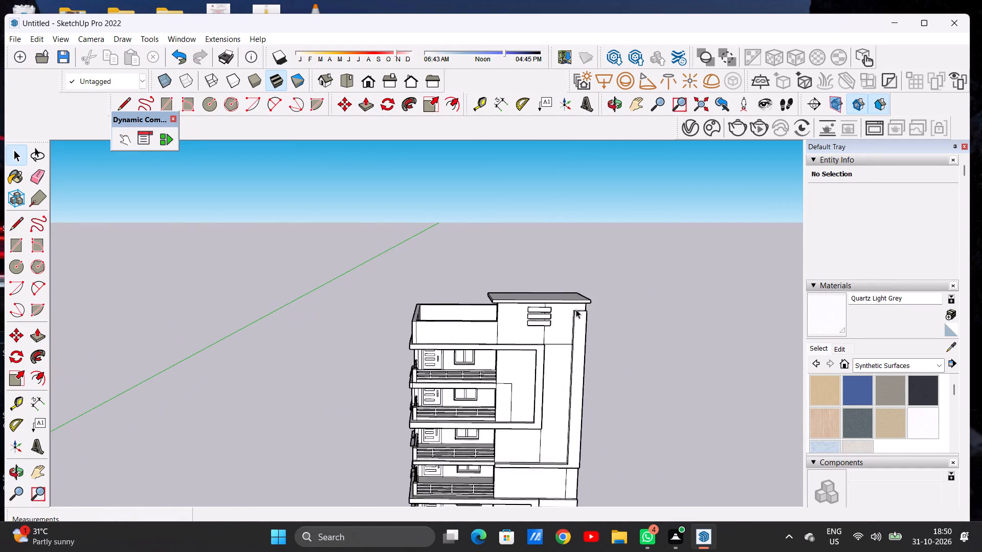
scroll(576, 309, "up", 10)
scroll(529, 320, "down", 1)
scroll(529, 320, "up", 1)
scroll(529, 320, "down", 5)
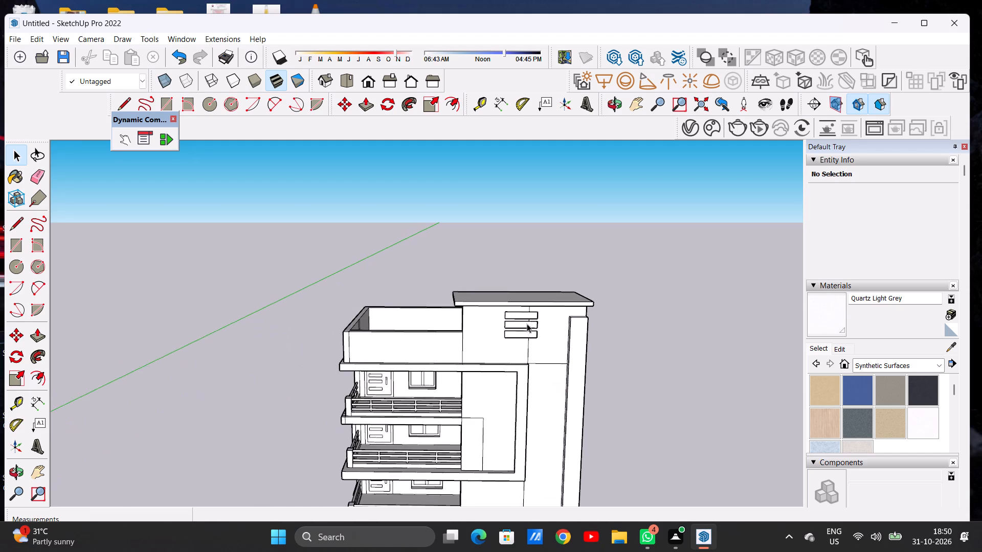
scroll(512, 351, "down", 2)
middle_click_drag(508, 359, 514, 360)
scroll(475, 353, "down", 2)
scroll(474, 353, "up", 1)
scroll(473, 353, "down", 5)
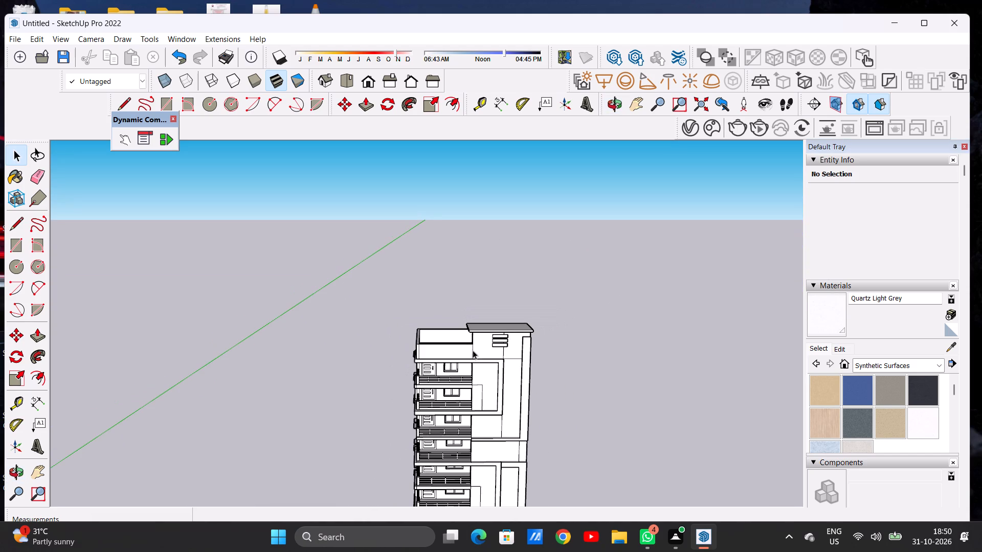
scroll(524, 359, "down", 10)
scroll(518, 357, "up", 1)
scroll(518, 358, "down", 1)
scroll(527, 423, "up", 14)
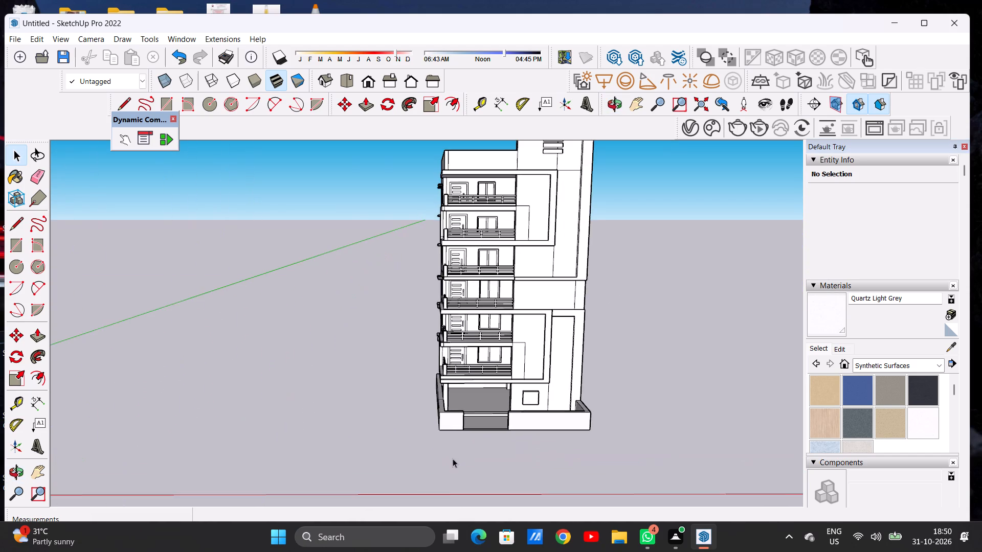
scroll(505, 440, "up", 6)
middle_click_drag(558, 431, 529, 453)
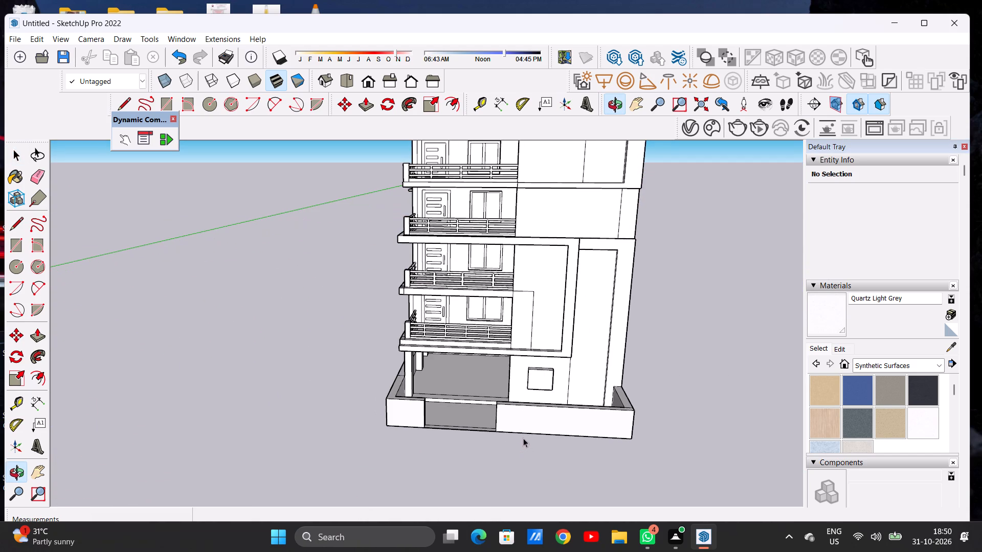
middle_click_drag(659, 418, 445, 389)
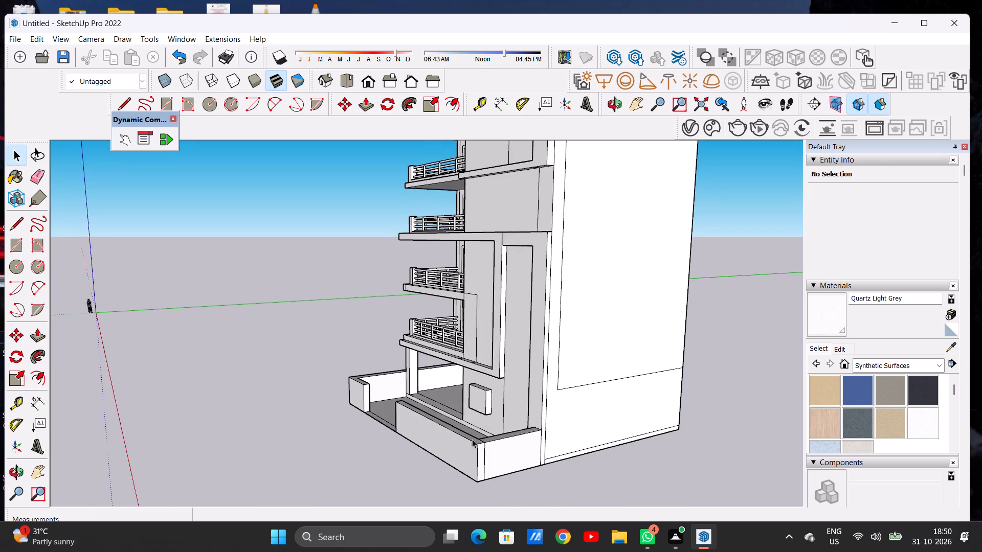
middle_click_drag(474, 447, 627, 413)
scroll(564, 428, "down", 11)
middle_click_drag(517, 417, 574, 403)
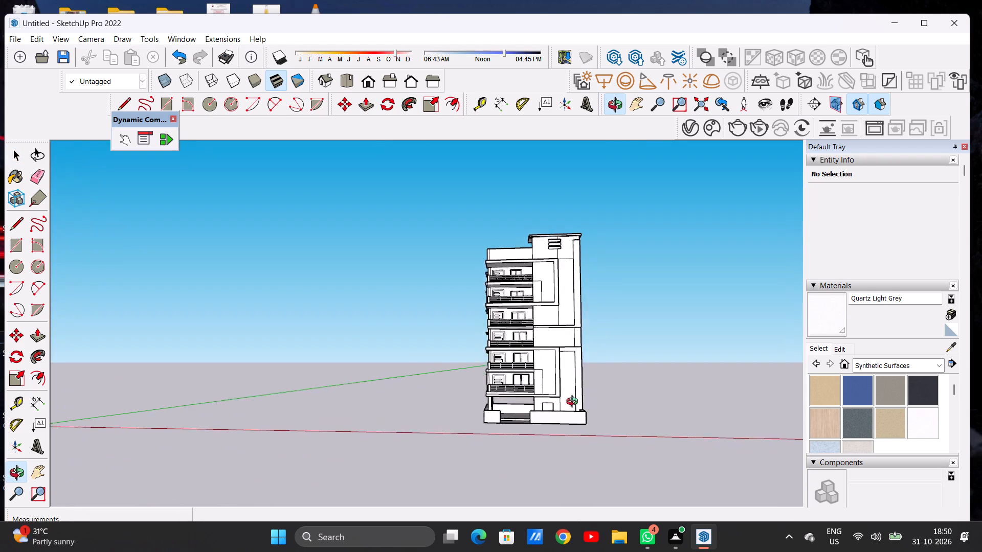
middle_click_drag(574, 403, 540, 446)
scroll(552, 430, "up", 13)
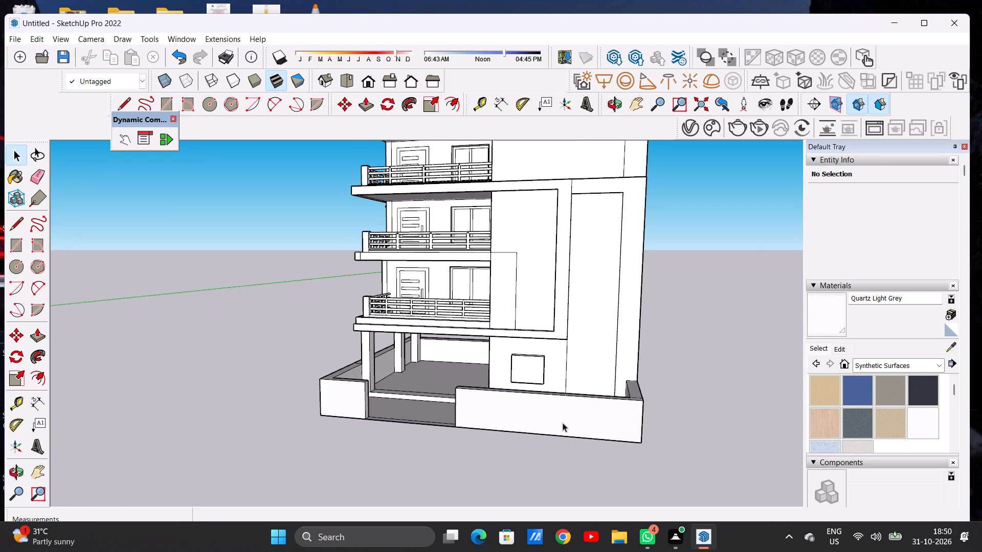
middle_click_drag(565, 407, 573, 378)
scroll(573, 378, "up", 4)
scroll(564, 408, "down", 7)
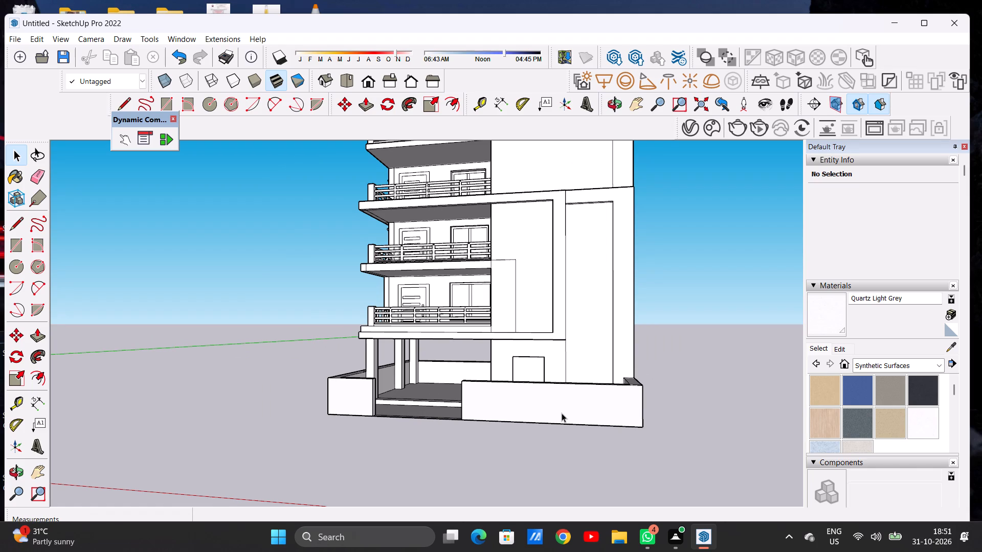
Draw a full-height rectangle about 1' 11" wide by 5' 3 3/8" high near the outer end of the front compound wall.
key("r")
scroll(651, 404, "up", 5)
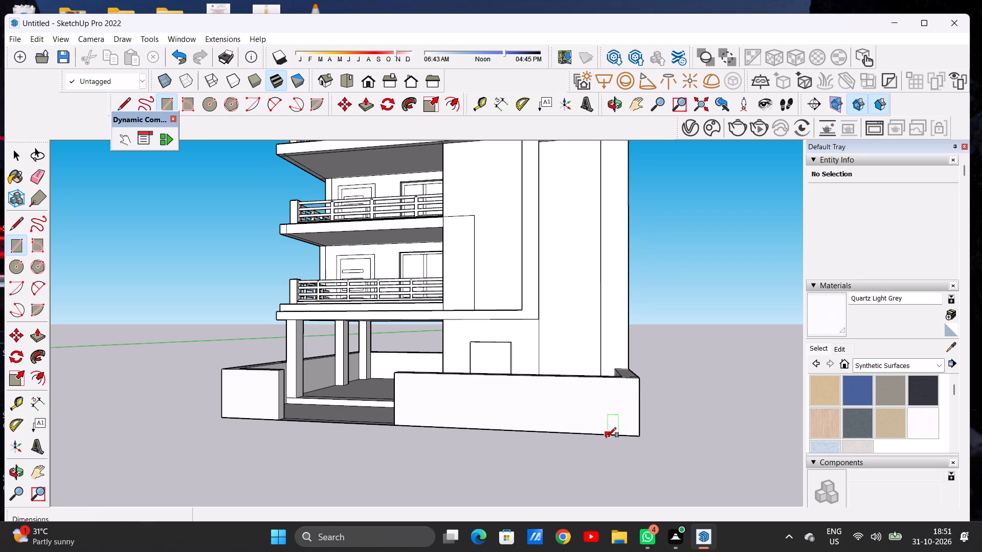
left_click(620, 379)
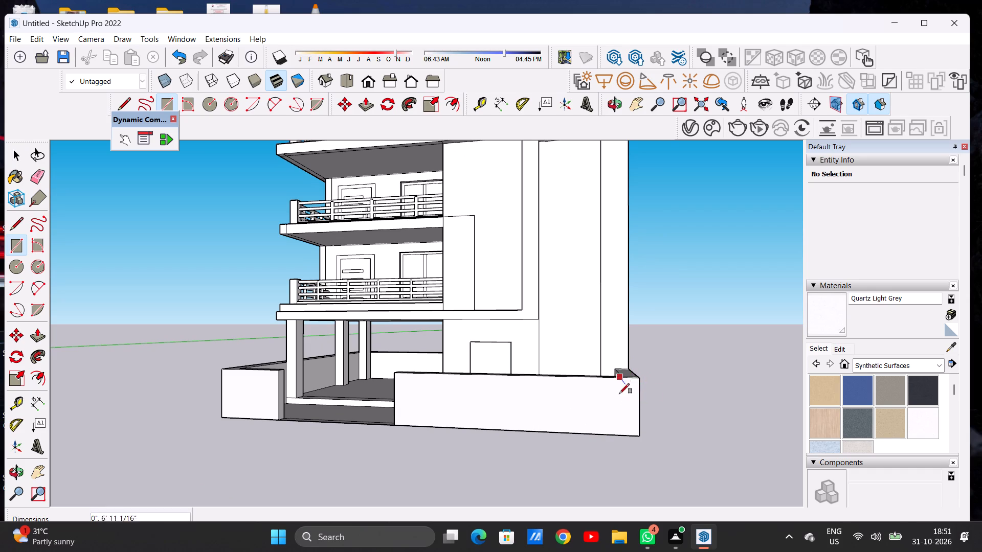
left_click(598, 434)
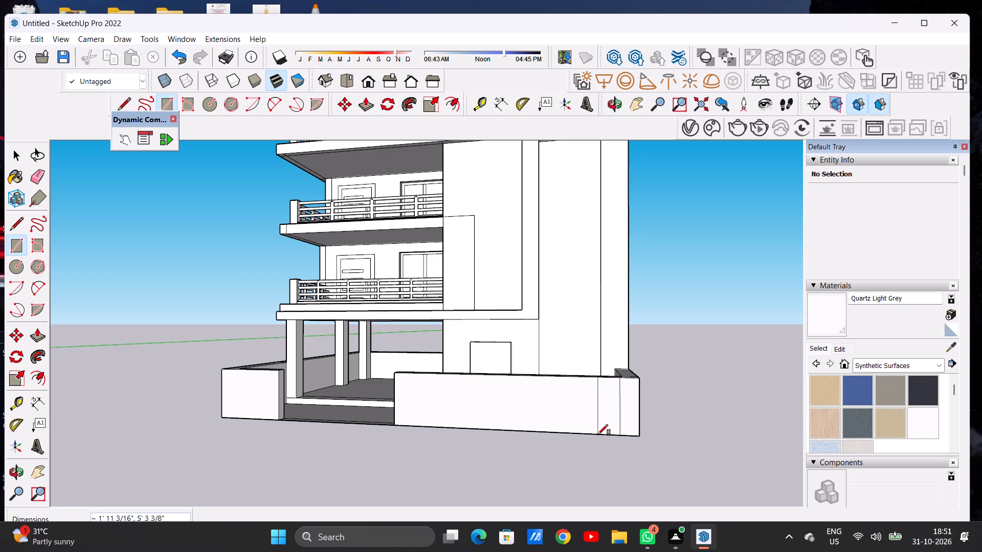
middle_click_drag(613, 399, 613, 448)
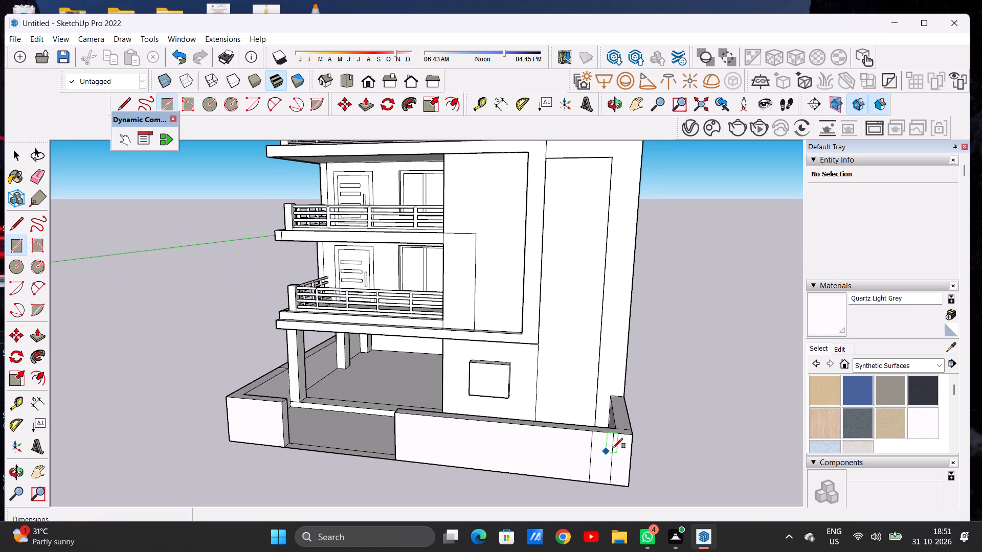
key("space")
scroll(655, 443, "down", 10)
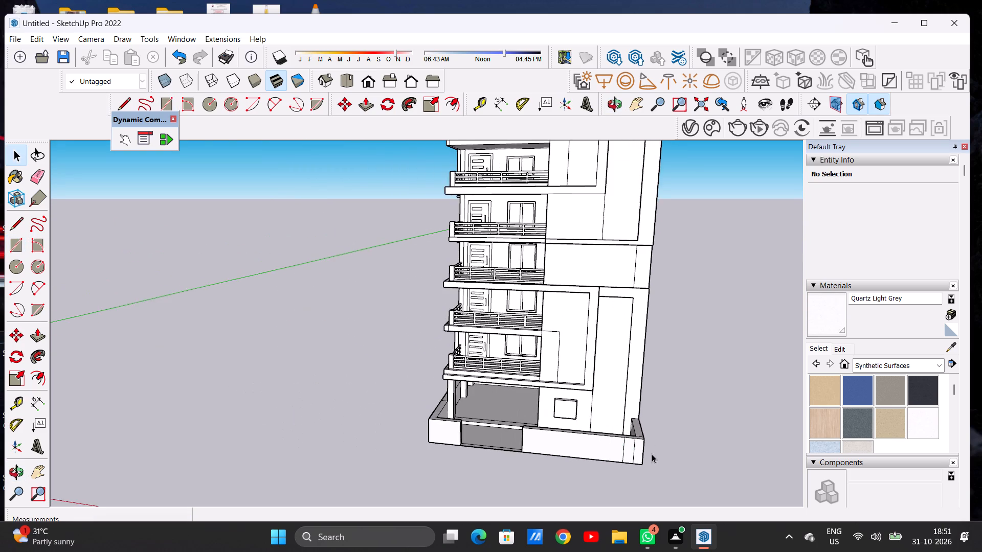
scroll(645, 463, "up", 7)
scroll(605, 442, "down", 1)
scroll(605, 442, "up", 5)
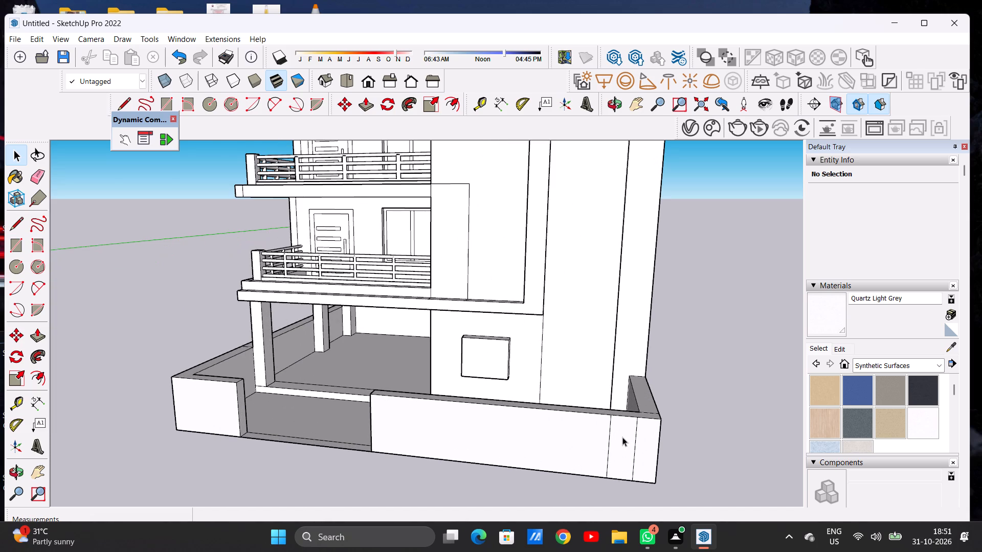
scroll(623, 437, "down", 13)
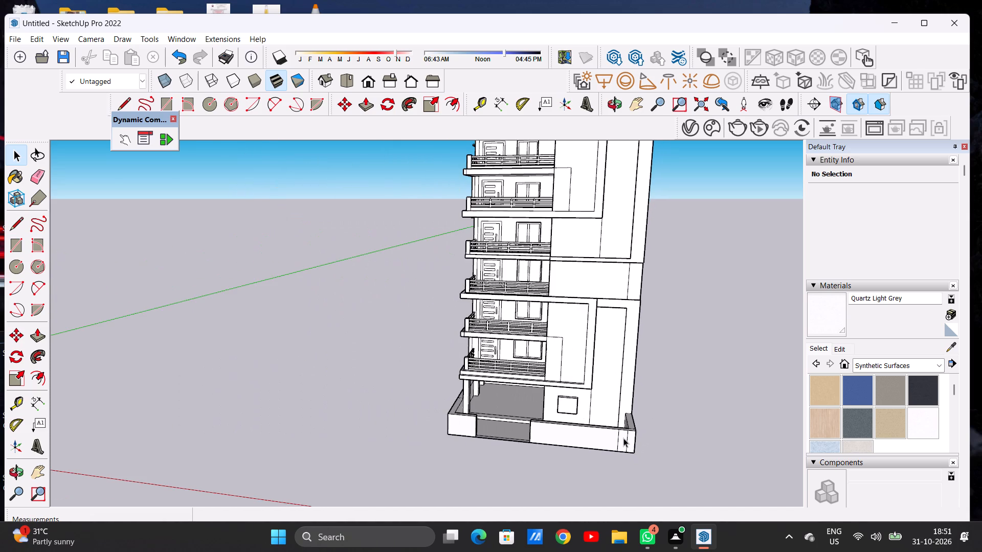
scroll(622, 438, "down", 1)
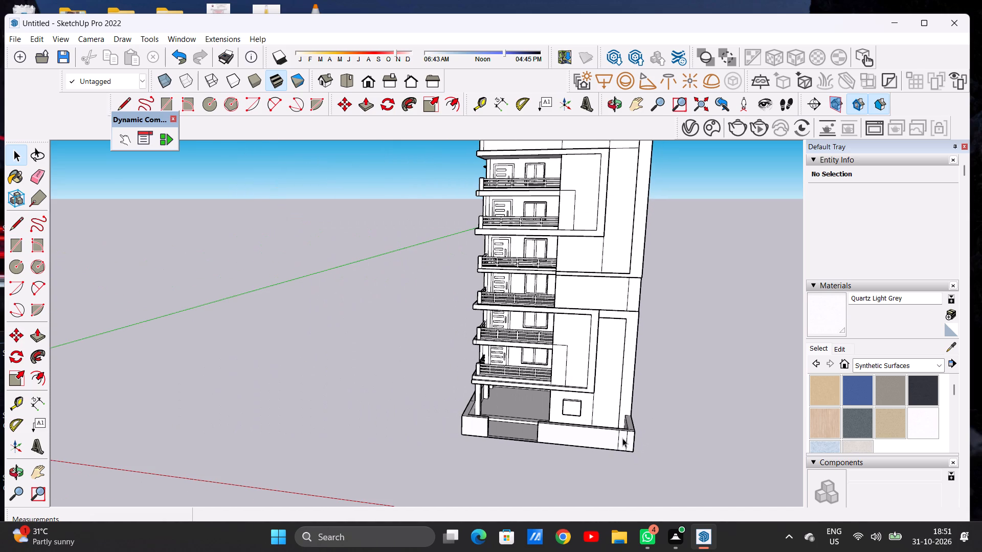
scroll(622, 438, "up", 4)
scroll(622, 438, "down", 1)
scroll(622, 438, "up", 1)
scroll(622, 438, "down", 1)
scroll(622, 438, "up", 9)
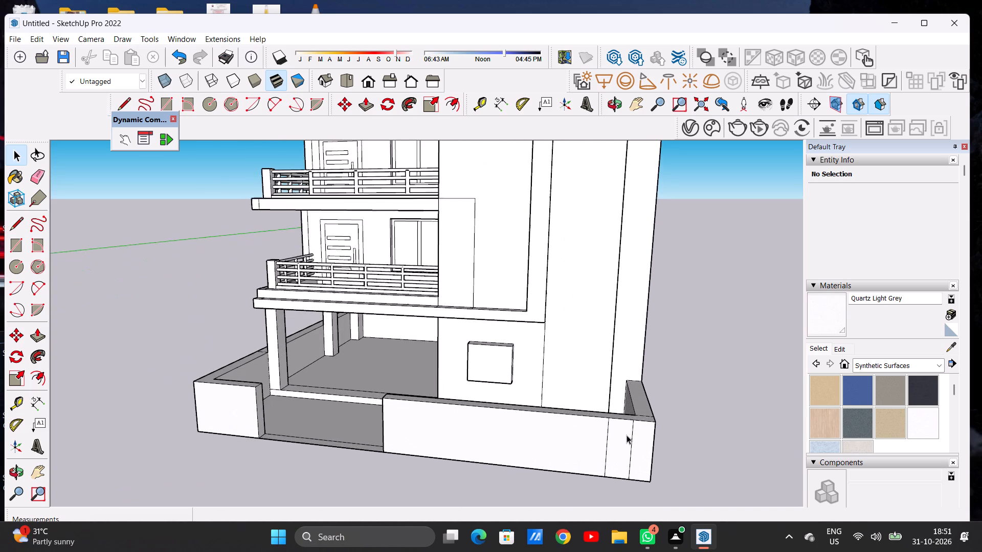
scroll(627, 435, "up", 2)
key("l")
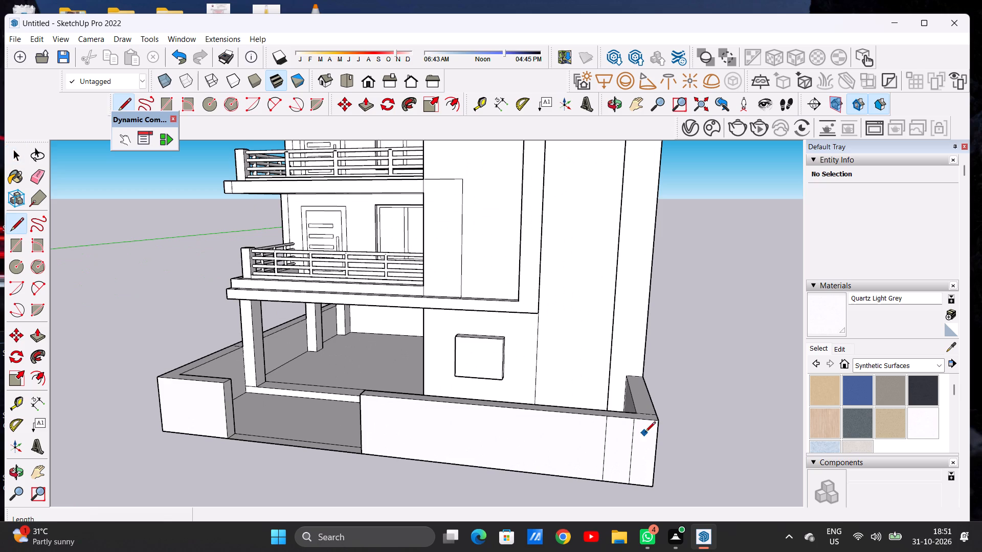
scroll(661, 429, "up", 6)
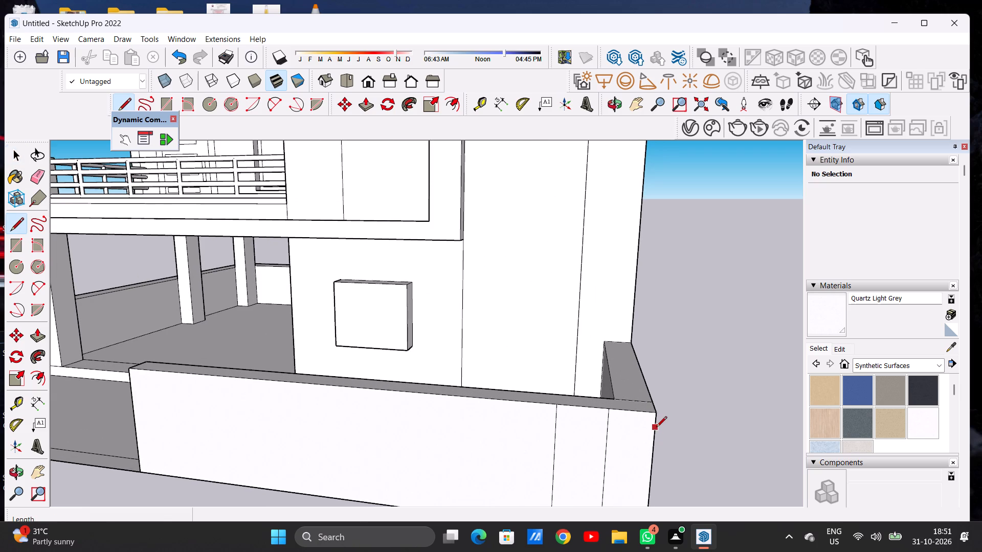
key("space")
Move the full-height rectangle on the compound wall's face about 9 1/16" toward the wall's outer corner.
double_click(590, 445)
scroll(593, 397, "down", 11)
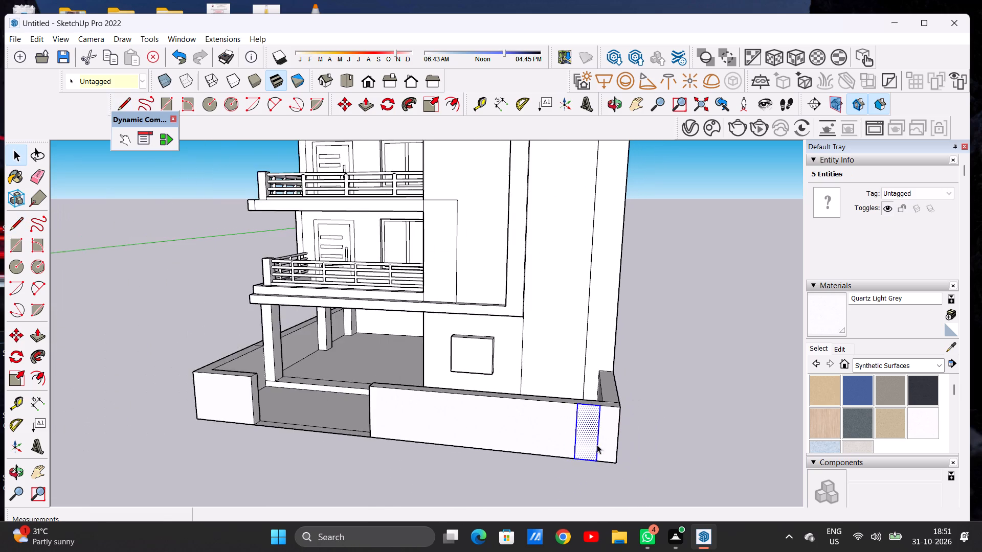
scroll(590, 467, "up", 16)
key("m")
scroll(610, 449, "up", 4)
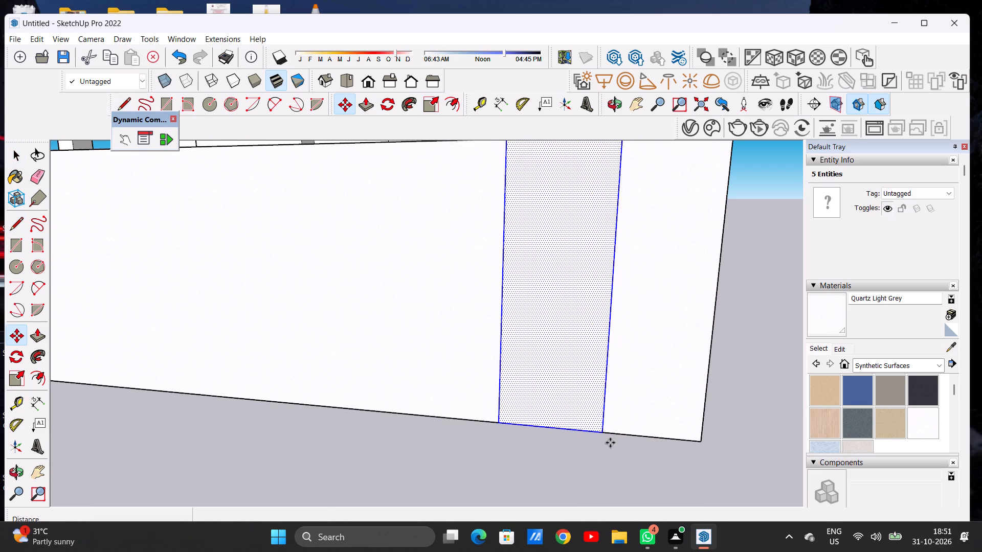
left_click(602, 434)
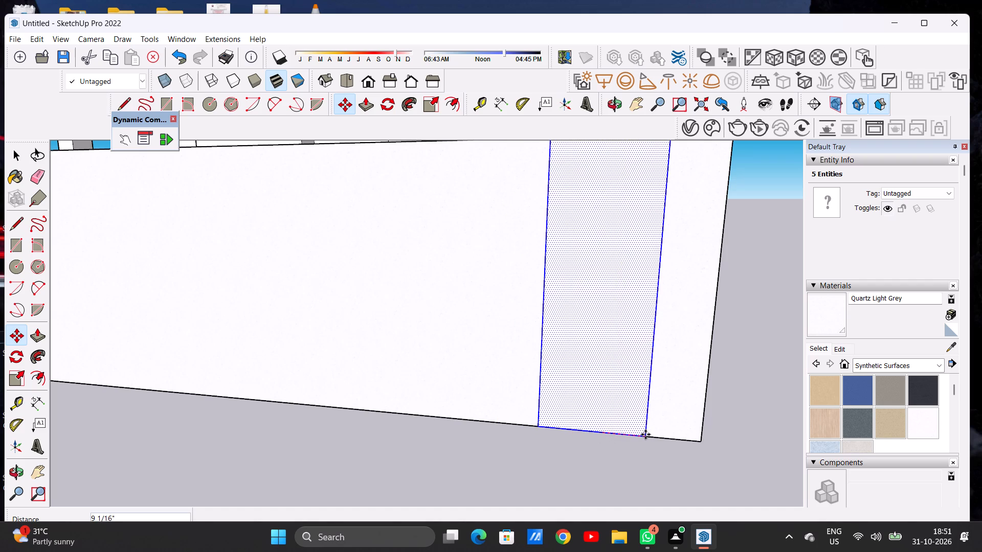
left_click(645, 434)
key("space")
Move the same rectangle slightly farther toward the outer corner, leaving a margin of about 7 13/16" at the wall's end.
scroll(616, 457, "down", 1)
scroll(616, 457, "up", 1)
scroll(616, 457, "down", 11)
scroll(628, 445, "up", 6)
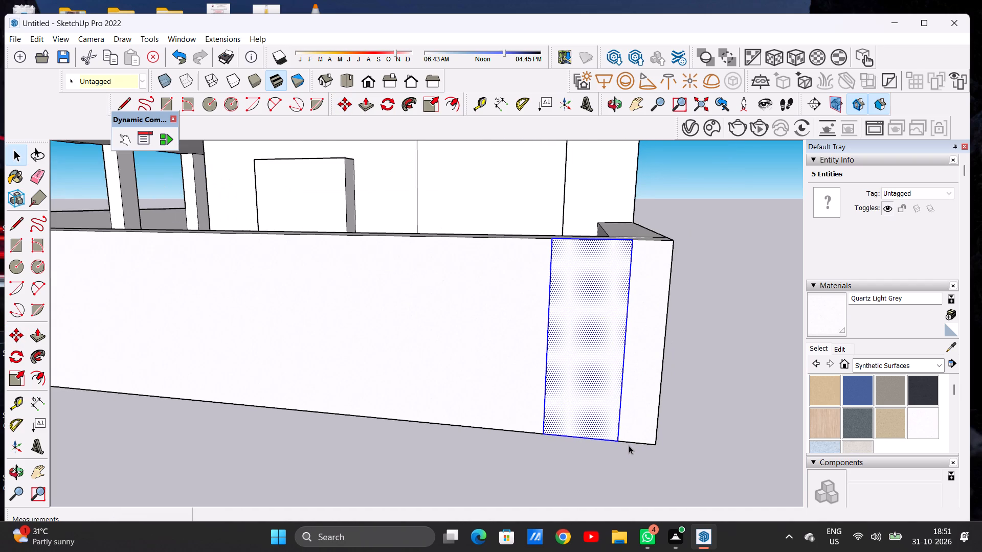
key("m")
scroll(621, 445, "up", 4)
left_click(618, 441)
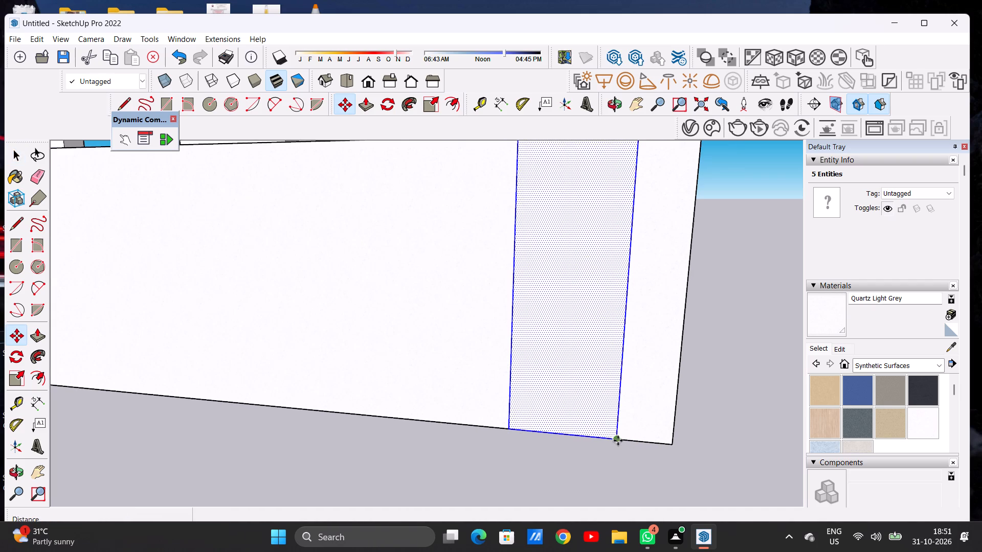
left_click(633, 442)
key("space")
scroll(628, 440, "down", 2)
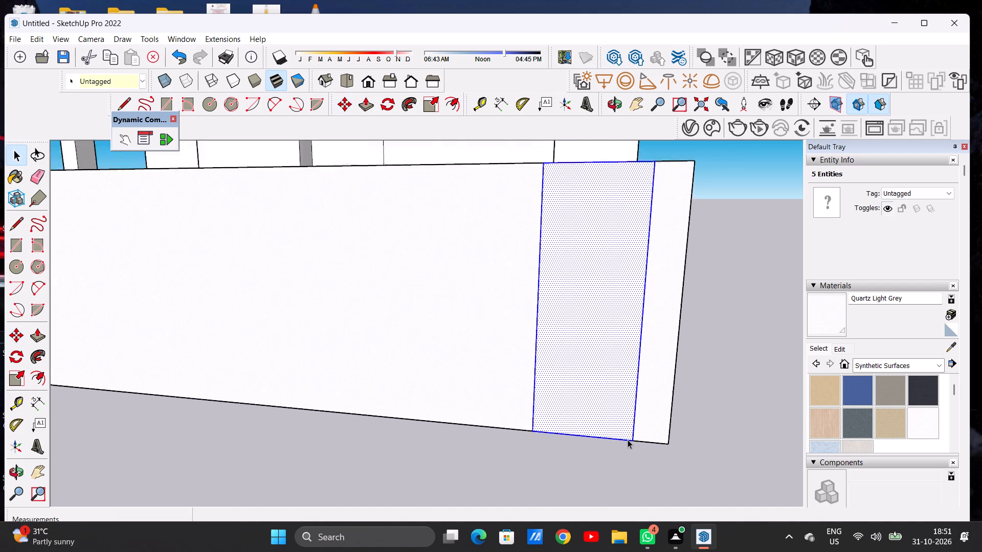
scroll(628, 440, "down", 14)
left_click(705, 393)
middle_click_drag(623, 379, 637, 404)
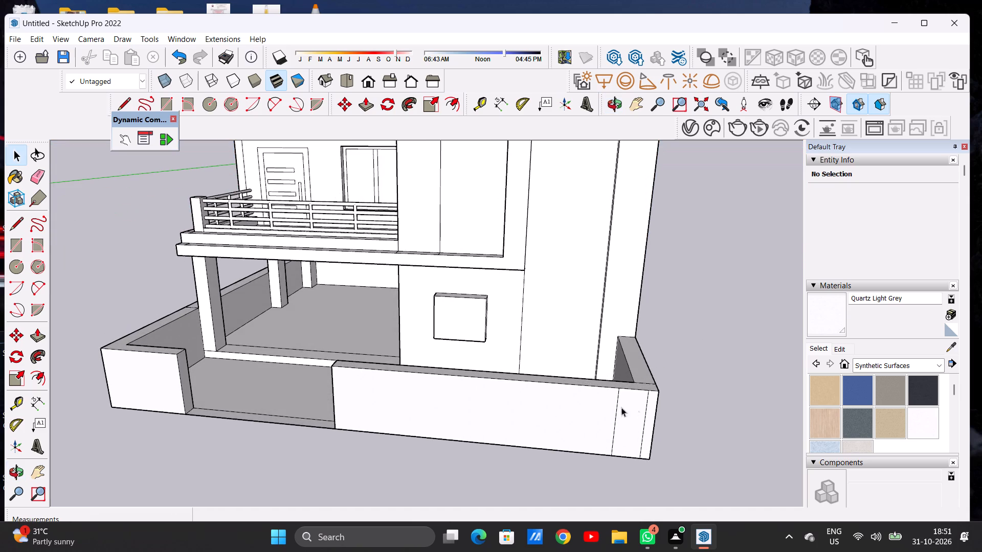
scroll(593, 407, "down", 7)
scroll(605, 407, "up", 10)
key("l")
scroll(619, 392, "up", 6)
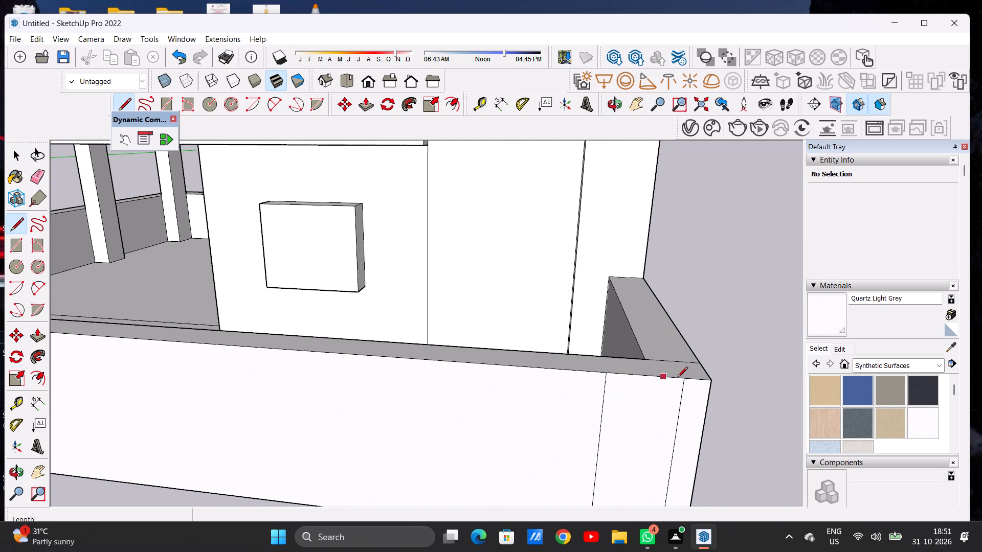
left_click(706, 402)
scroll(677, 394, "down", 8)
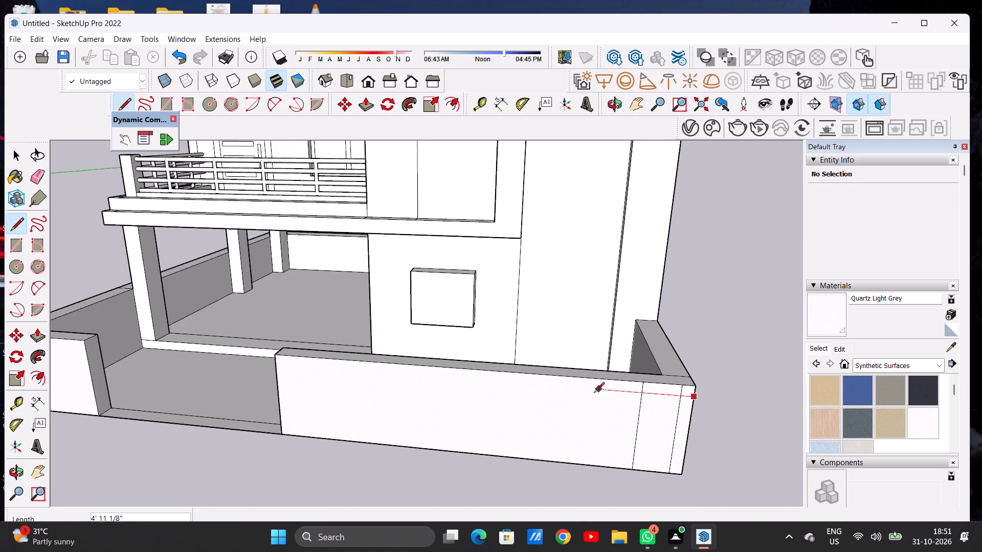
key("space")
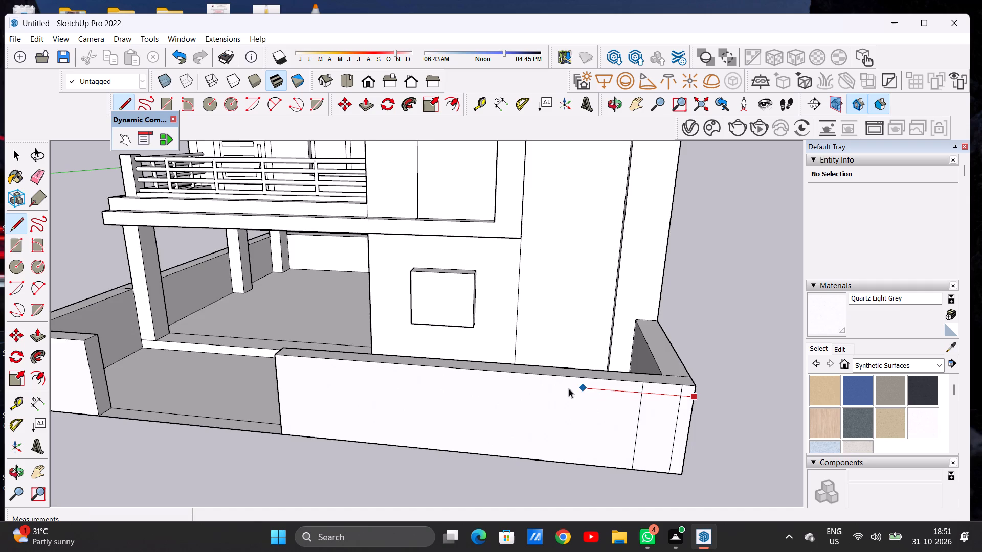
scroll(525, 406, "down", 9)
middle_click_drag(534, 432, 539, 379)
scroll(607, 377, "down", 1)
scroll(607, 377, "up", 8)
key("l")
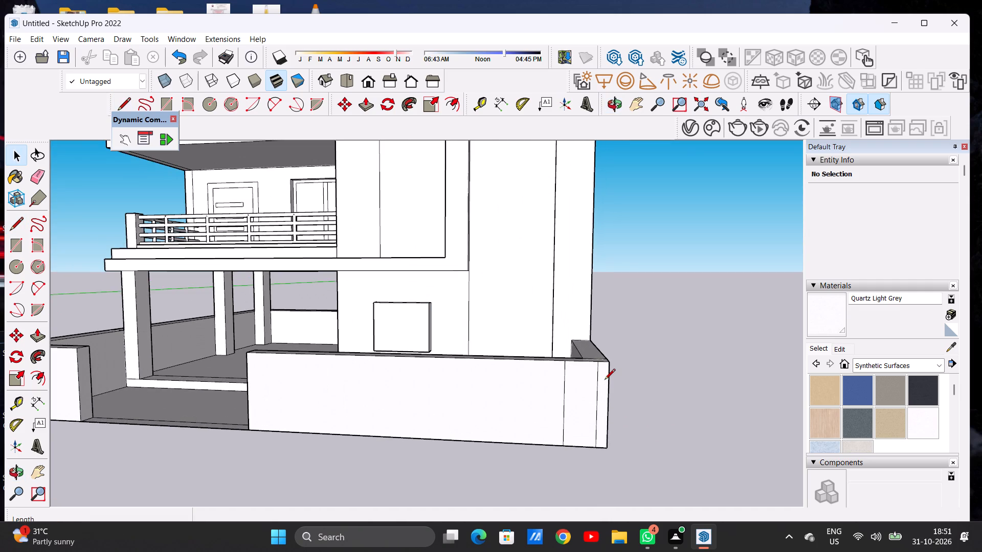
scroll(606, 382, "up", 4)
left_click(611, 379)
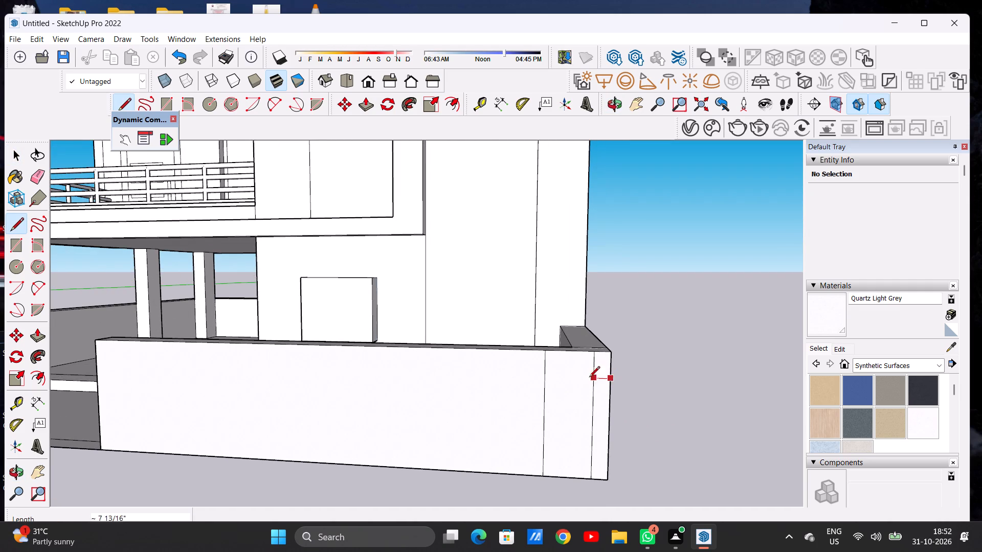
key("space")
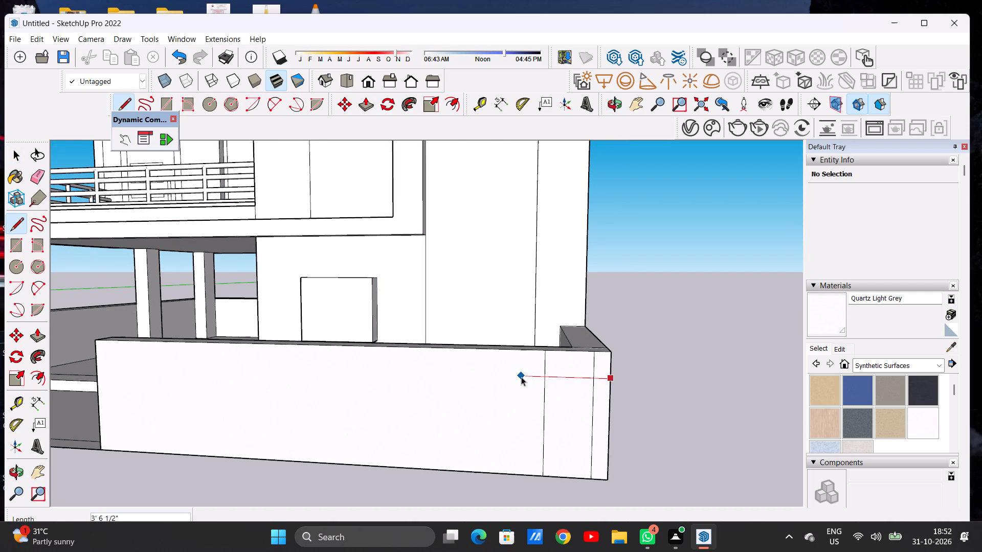
Draw a horizontal line inward from the compound wall's outer front edge, then a vertical line about 4' 6" down to the wall's base.
type("L")
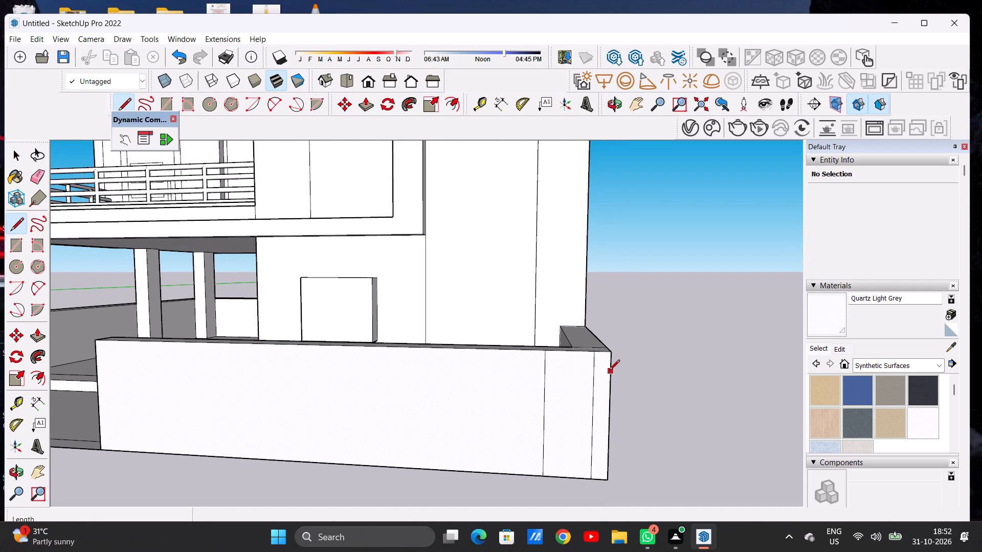
left_click(609, 371)
scroll(613, 377, "down", 8)
scroll(534, 372, "up", 5)
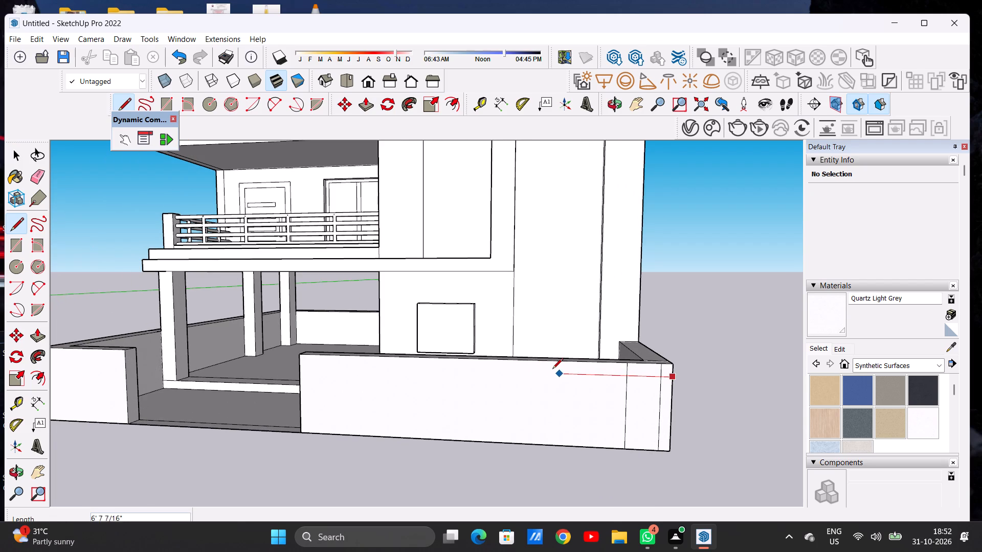
left_click(549, 370)
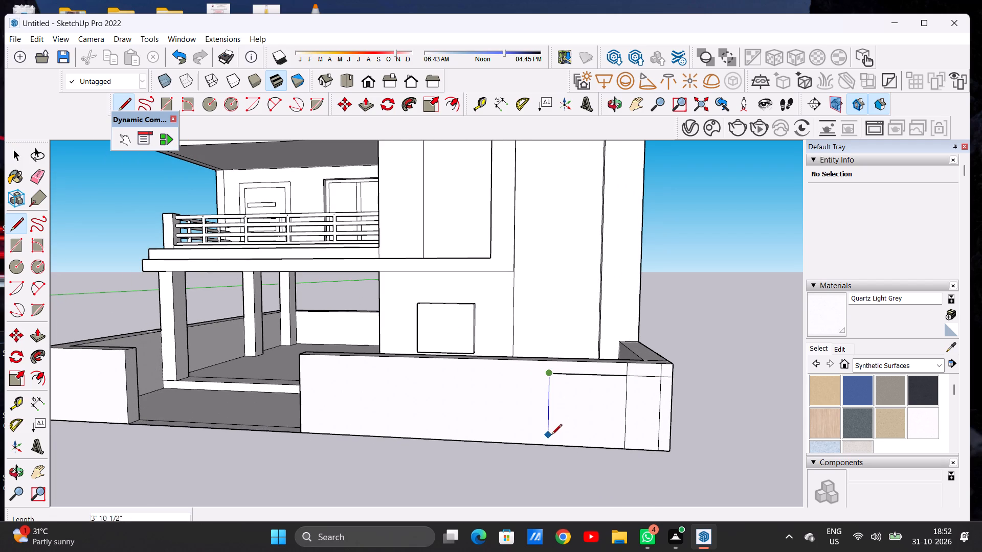
left_click(549, 443)
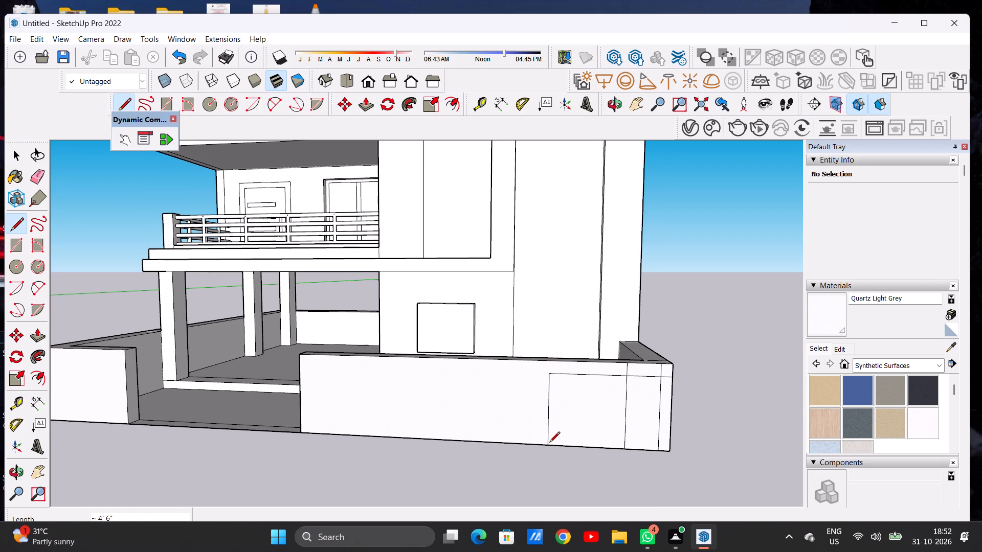
Draw a full-height 5' 3 3/8" vertical line on the front compound wall, just inward of the new panel outline.
left_click(517, 442)
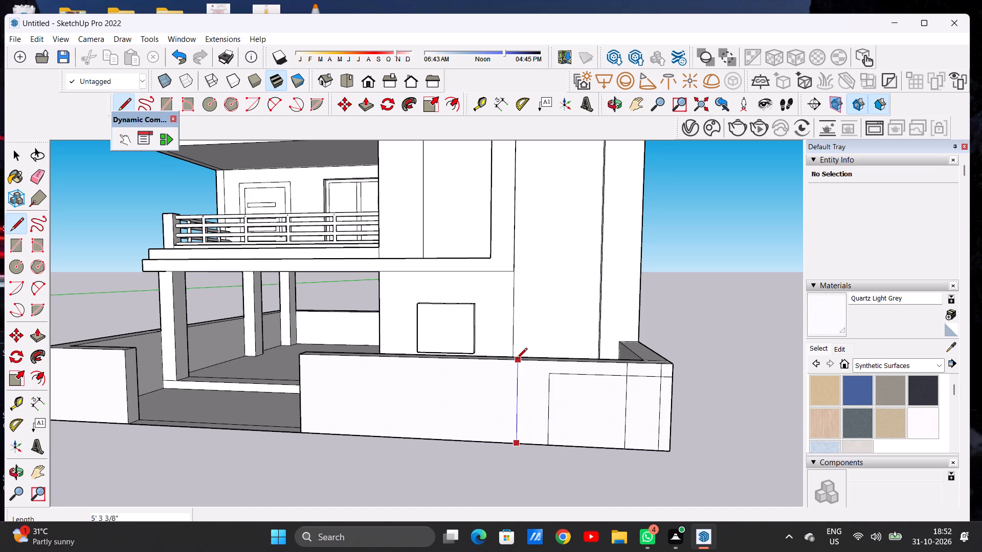
left_click(517, 359)
key("space")
Erase the parts of the narrow rectangle's two vertical edges that extend above the horizontal line on the compound wall.
scroll(560, 453, "down", 16)
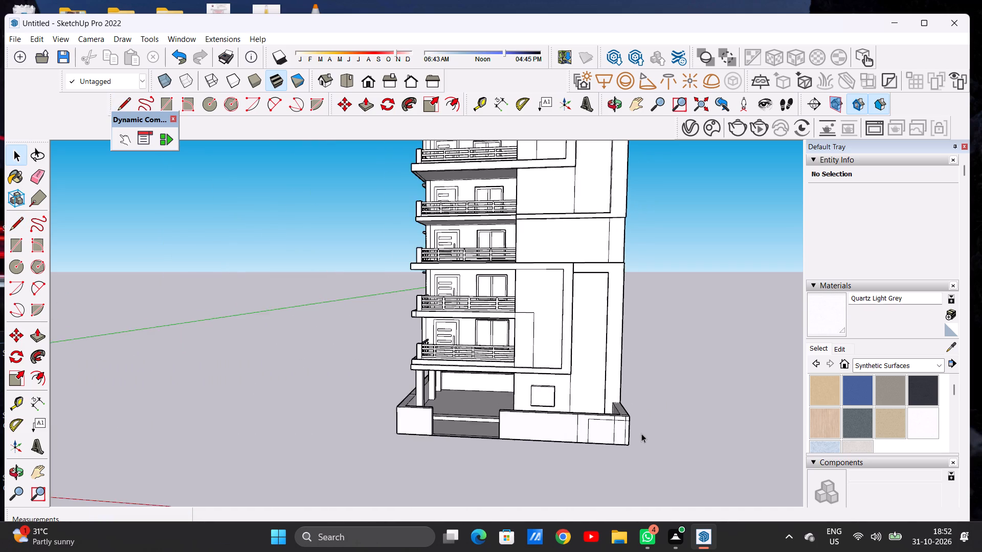
scroll(603, 433, "up", 10)
middle_click_drag(625, 420, 564, 424)
scroll(564, 430, "up", 2)
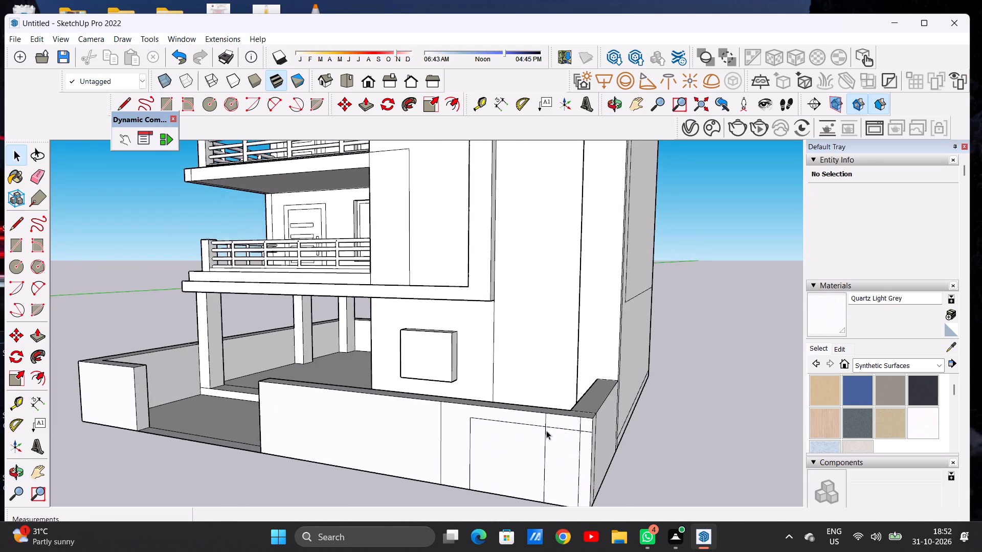
scroll(546, 430, "up", 2)
middle_click_drag(542, 430, 587, 415)
scroll(615, 385, "up", 5)
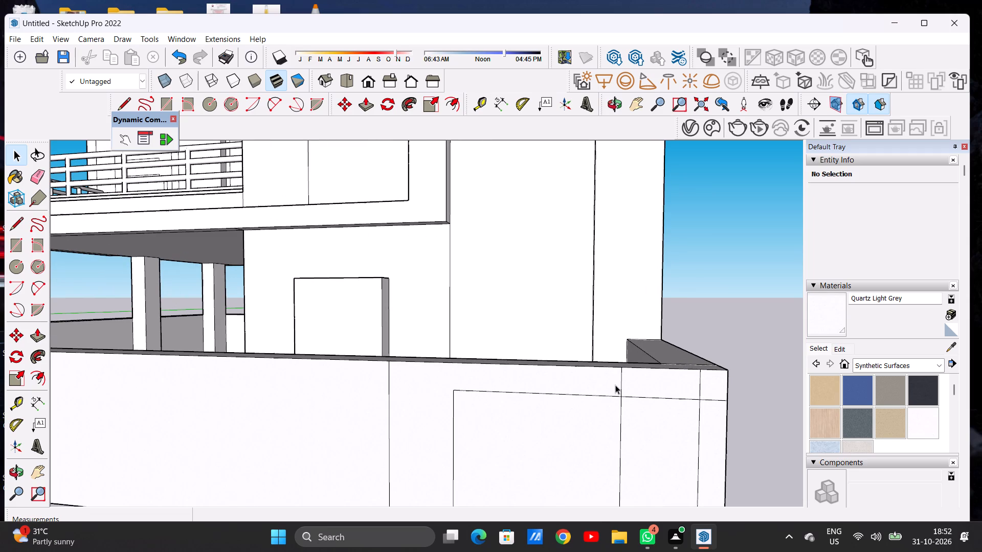
key("e")
scroll(625, 363, "up", 6)
left_click_drag(622, 399, 601, 403)
scroll(571, 397, "down", 7)
scroll(683, 403, "up", 2)
scroll(683, 403, "down", 1)
scroll(683, 403, "up", 2)
left_click_drag(674, 405, 656, 410)
scroll(657, 401, "down", 16)
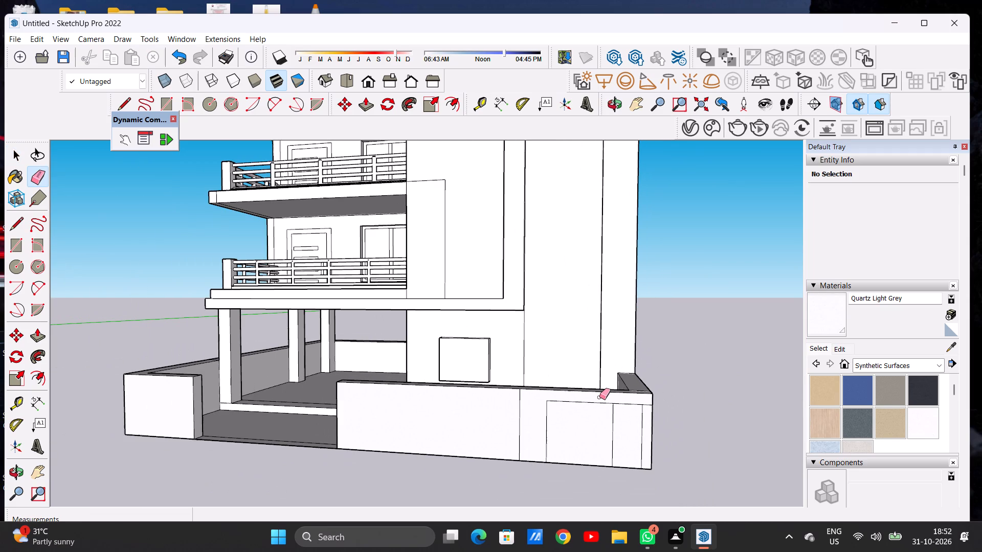
key("space")
Draw a horizontal dividing line about 4' 6 5/8" long across the panel, from its inner vertical edge to the narrow strip.
scroll(621, 430, "down", 3)
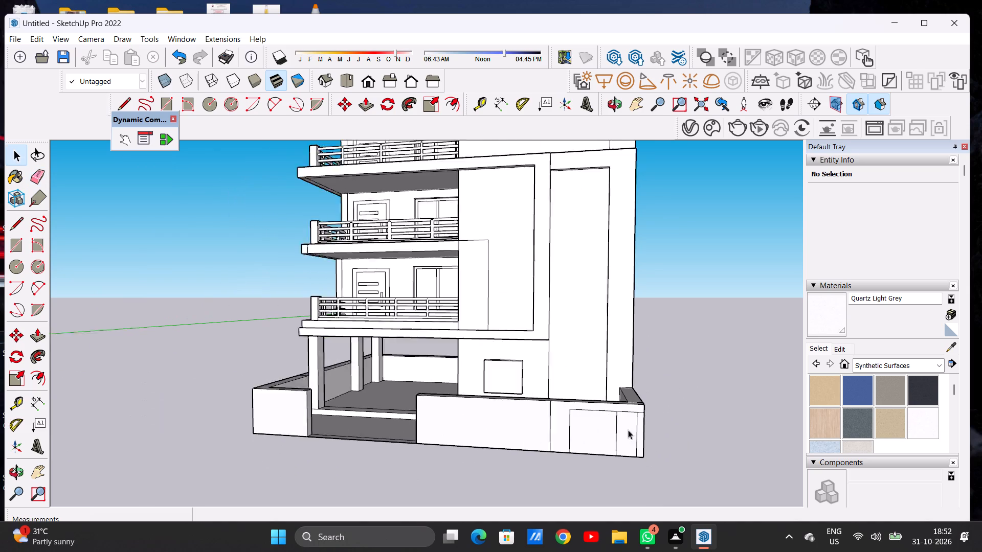
scroll(628, 430, "down", 10)
scroll(544, 423, "up", 1)
scroll(544, 423, "down", 1)
scroll(544, 423, "up", 9)
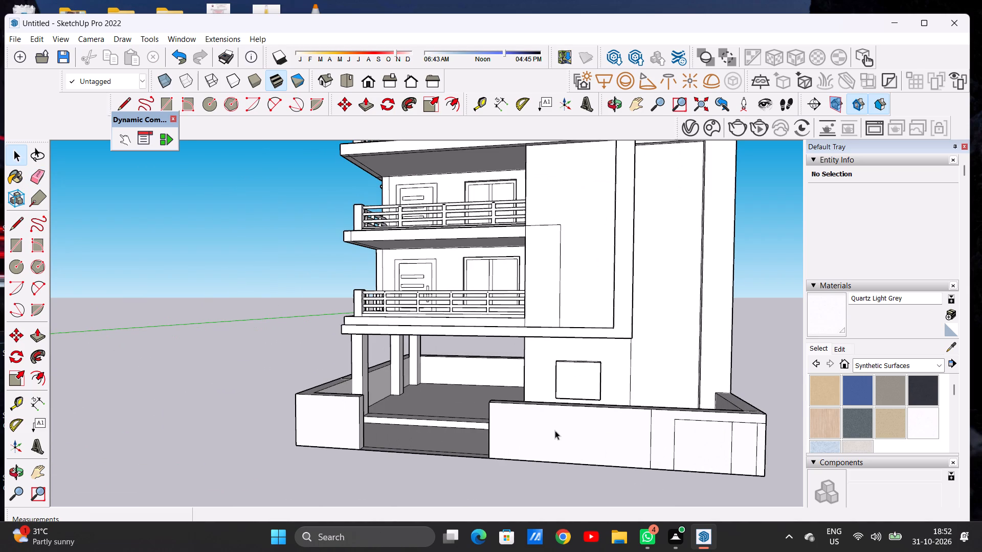
scroll(555, 430, "down", 6)
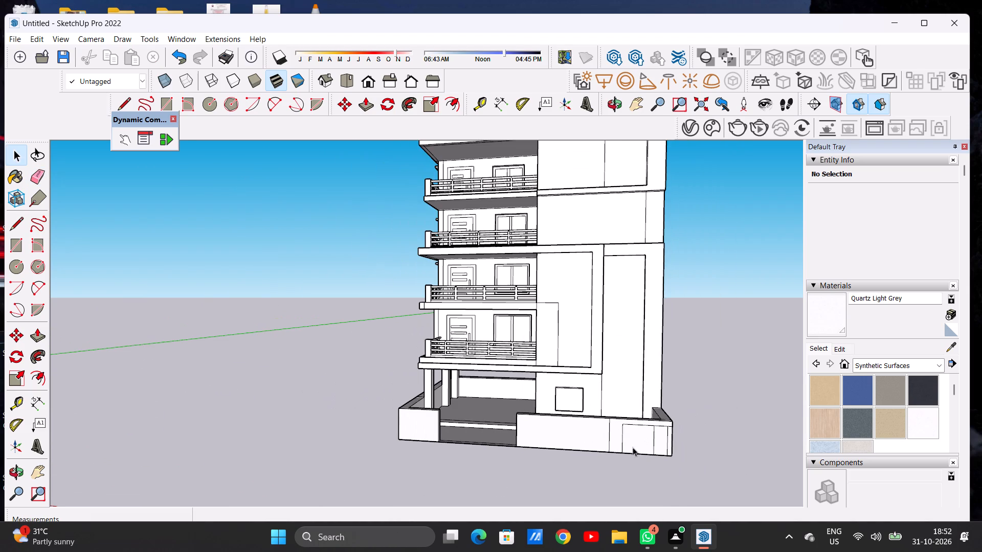
scroll(647, 456, "up", 8)
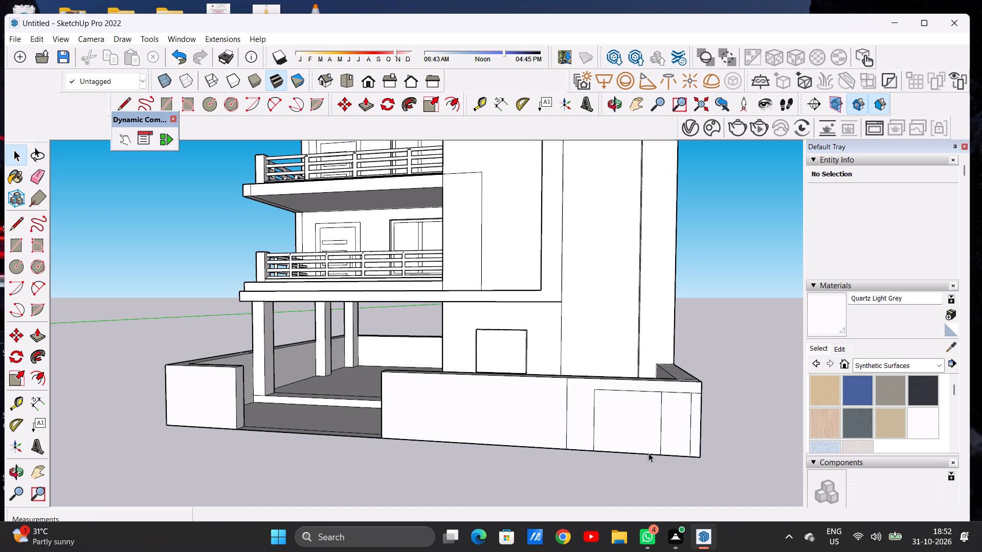
scroll(637, 445, "up", 5)
key("l")
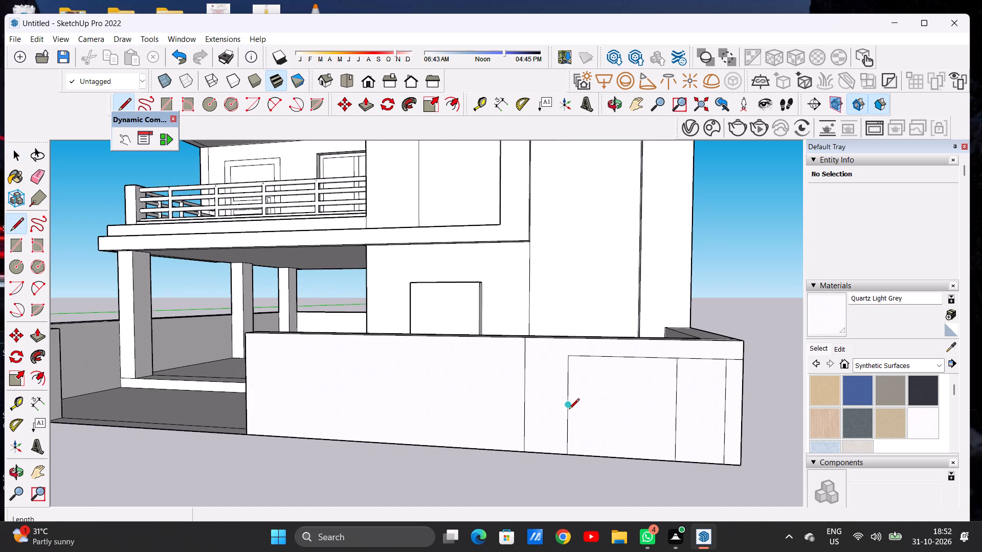
scroll(569, 411, "up", 4)
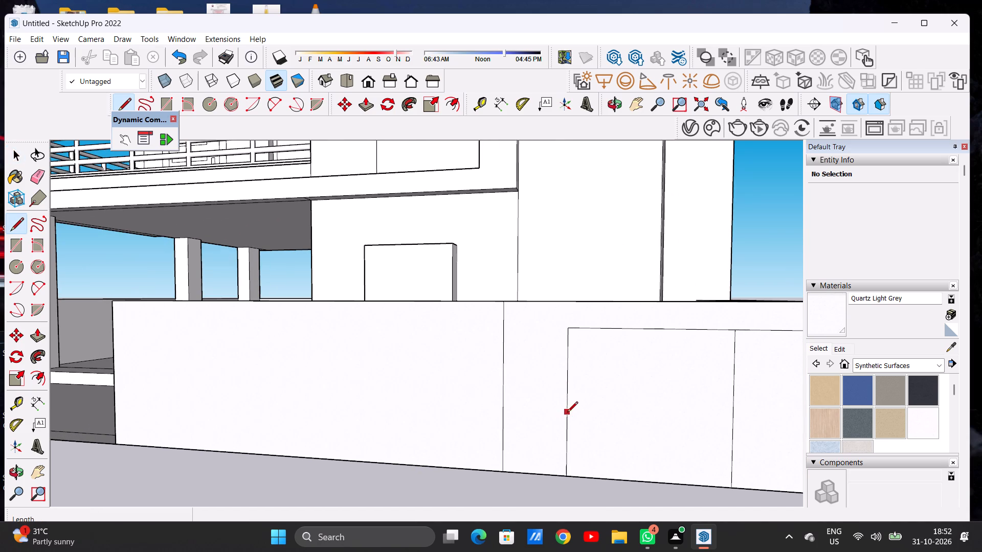
left_click(568, 410)
left_click(730, 414)
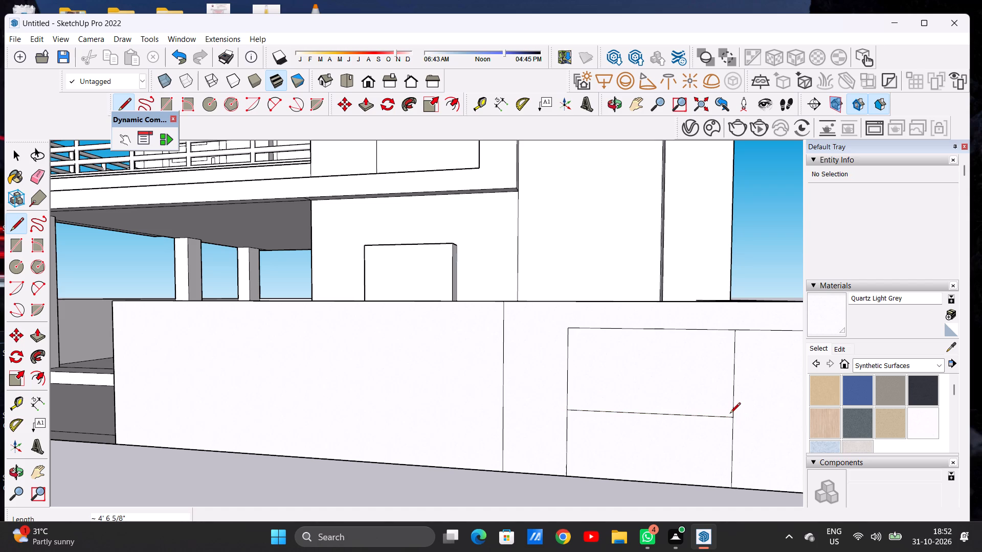
key("space")
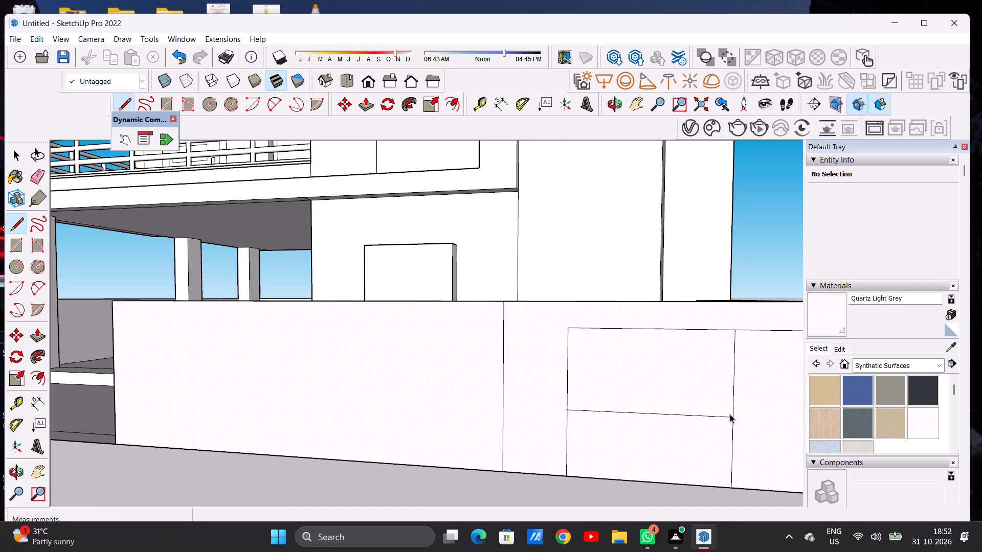
Push/Pull the narrow vertical strip near the compound wall's outer corner outward by about 4 13/16".
scroll(725, 419, "down", 13)
middle_click_drag(690, 428, 657, 472)
scroll(653, 419, "down", 3)
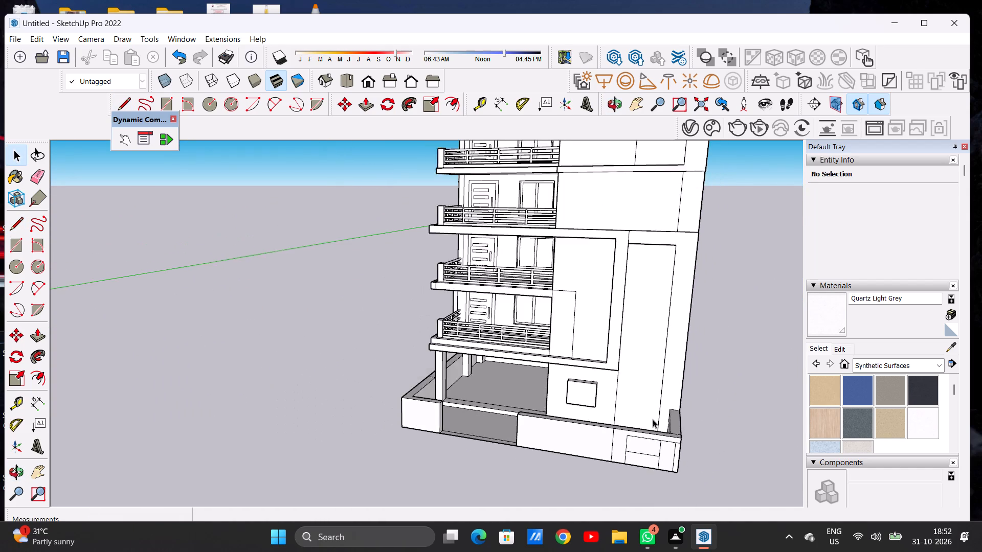
scroll(653, 419, "down", 6)
middle_click_drag(676, 458, 572, 451)
scroll(612, 438, "up", 1)
scroll(654, 419, "down", 12)
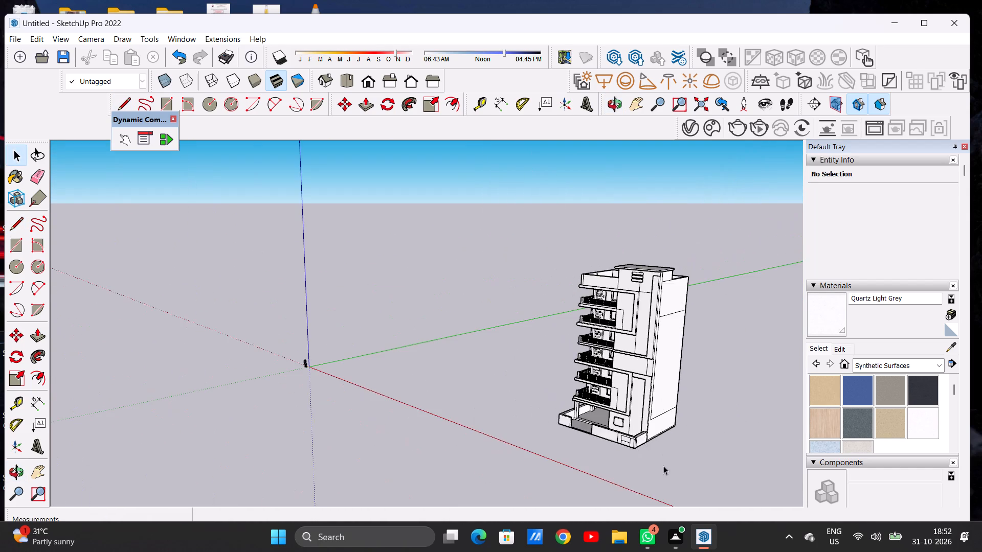
middle_click_drag(663, 467, 617, 478)
scroll(620, 467, "up", 4)
scroll(620, 467, "down", 1)
scroll(620, 467, "up", 1)
scroll(620, 467, "down", 1)
scroll(620, 464, "up", 2)
scroll(620, 464, "down", 1)
scroll(620, 464, "up", 19)
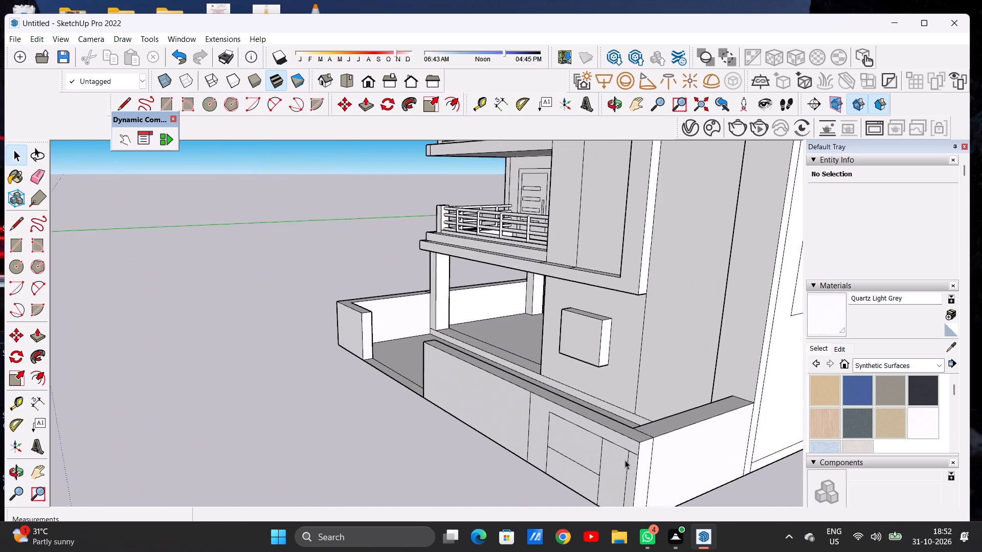
scroll(625, 460, "up", 2)
key("p")
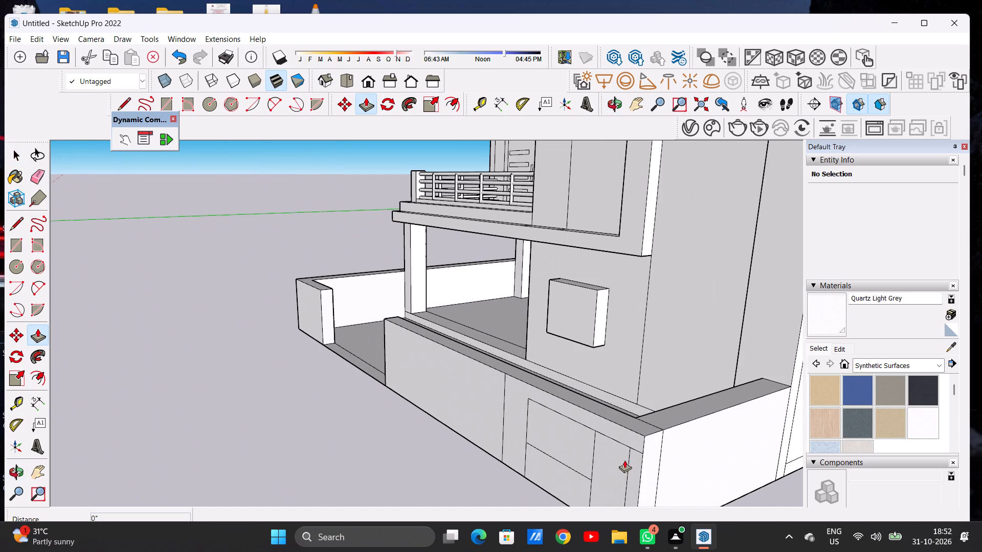
scroll(628, 342, "down", 8)
middle_click_drag(637, 390, 593, 434)
scroll(613, 321, "down", 4)
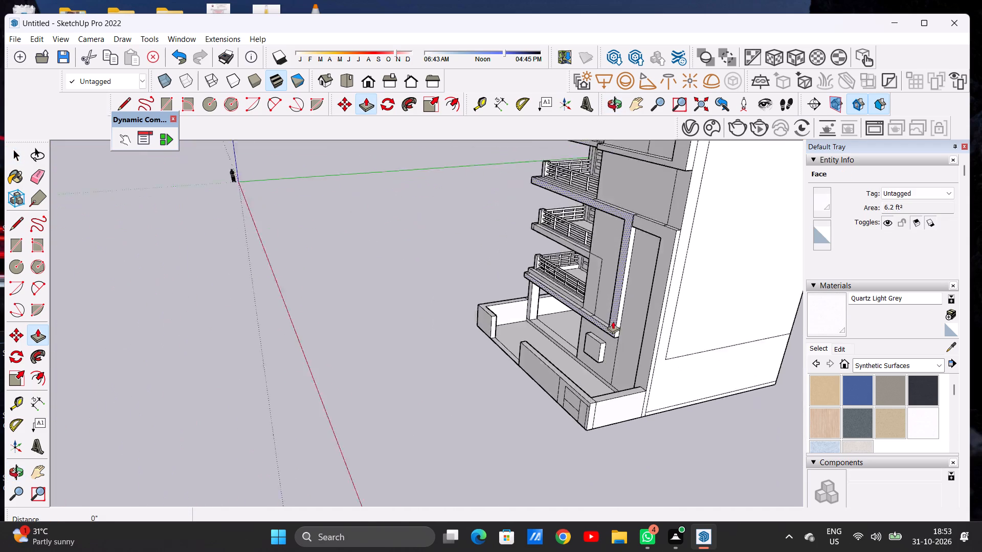
scroll(613, 321, "down", 2)
scroll(584, 399, "up", 8)
scroll(585, 386, "down", 1)
scroll(585, 386, "up", 1)
scroll(585, 386, "down", 1)
scroll(585, 386, "up", 2)
scroll(592, 383, "down", 1)
scroll(592, 383, "up", 11)
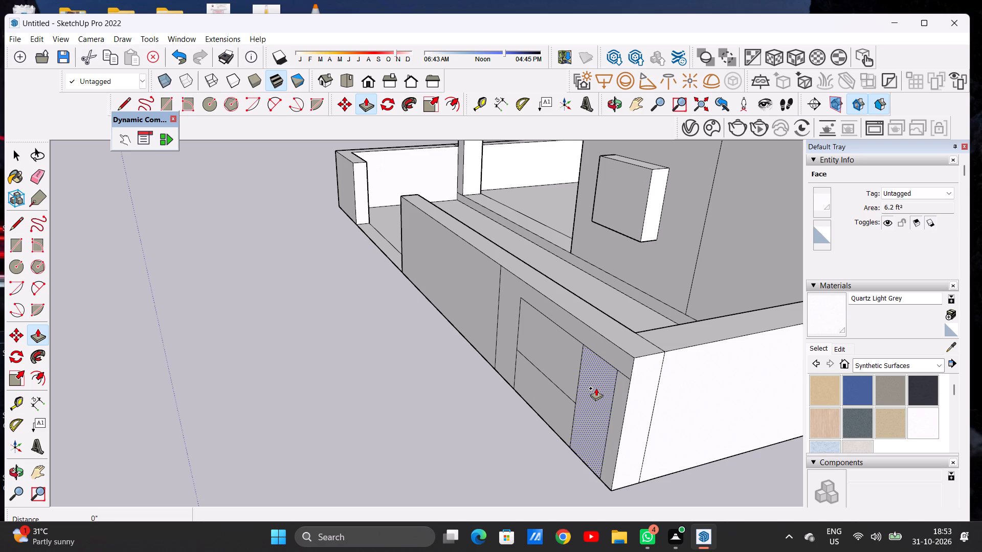
left_click(596, 388)
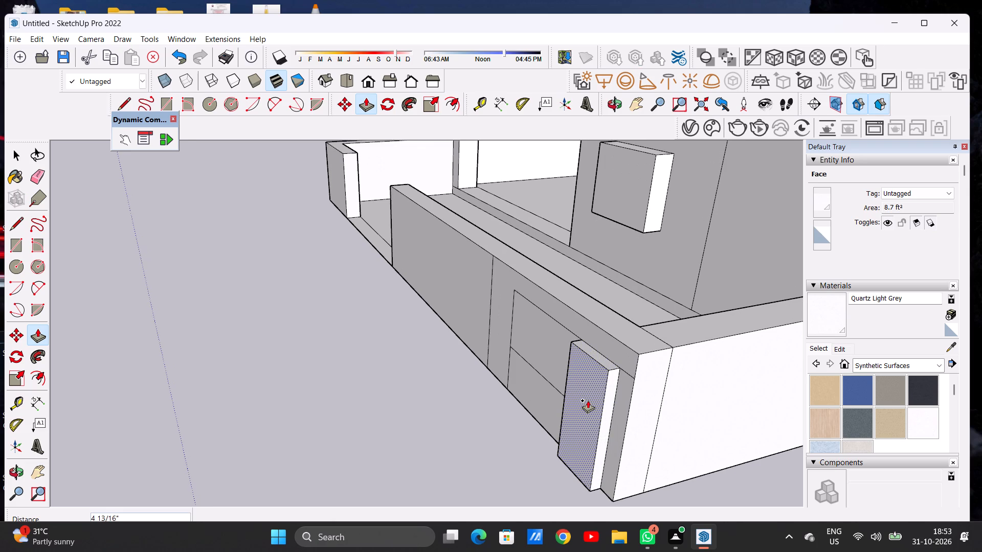
left_click(588, 400)
Push/Pull the upper part of the divided panel outward by 4 13/16", flush with the adjoining vertical strip.
scroll(596, 394, "down", 4)
scroll(569, 364, "up", 2)
scroll(569, 364, "down", 1)
scroll(569, 364, "up", 7)
scroll(571, 364, "down", 1)
left_click(571, 364)
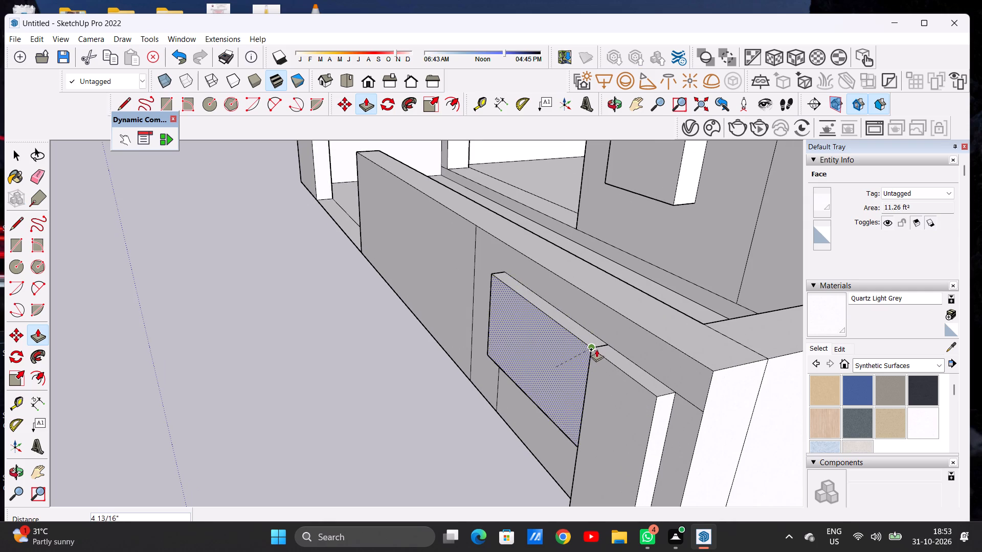
left_click(593, 351)
Examine the projecting panel and strip on the front compound wall against the building's front elevation.
scroll(600, 362, "down", 4)
scroll(601, 367, "up", 1)
scroll(601, 367, "down", 10)
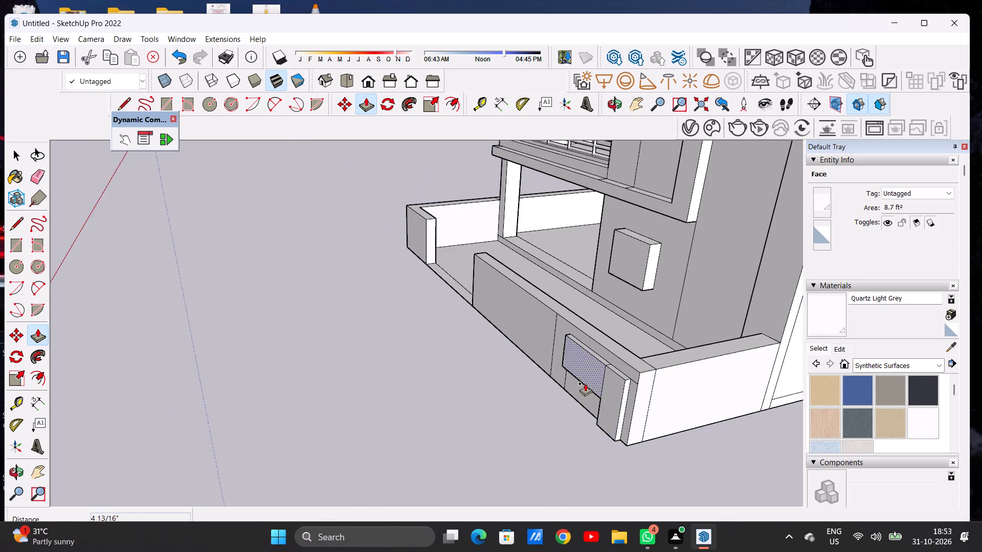
middle_click_drag(586, 381, 720, 352)
scroll(620, 417, "down", 10)
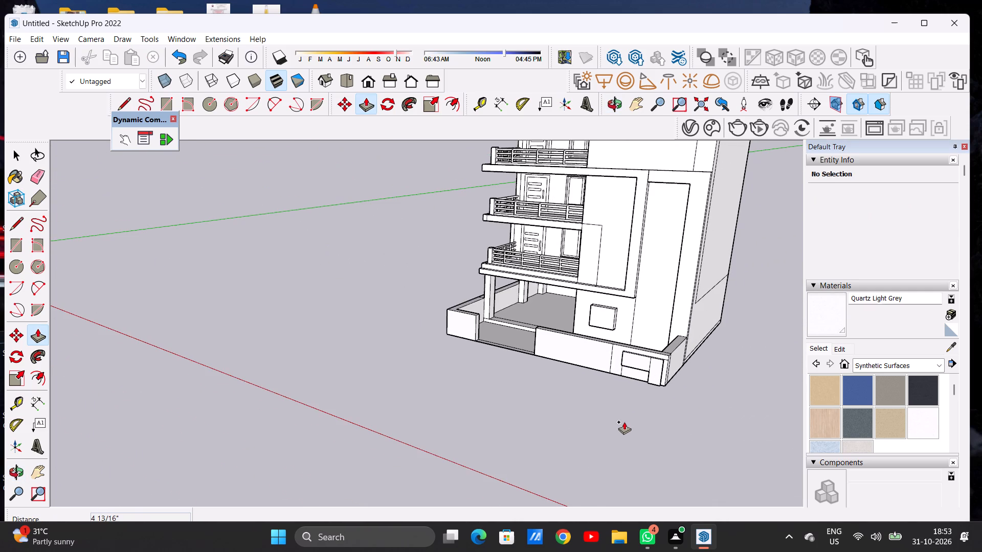
scroll(617, 340, "up", 1)
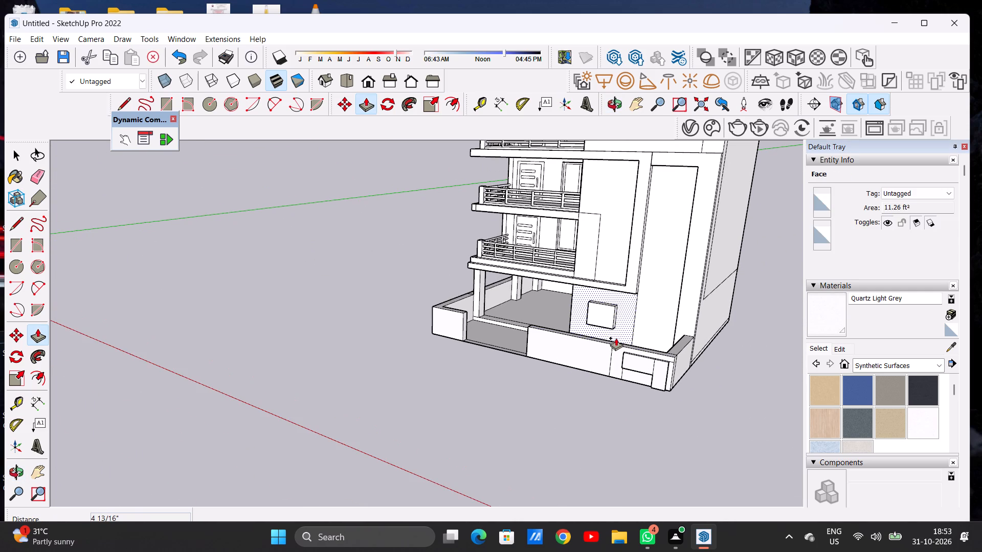
scroll(622, 343, "up", 4)
scroll(622, 343, "down", 1)
scroll(623, 344, "up", 1)
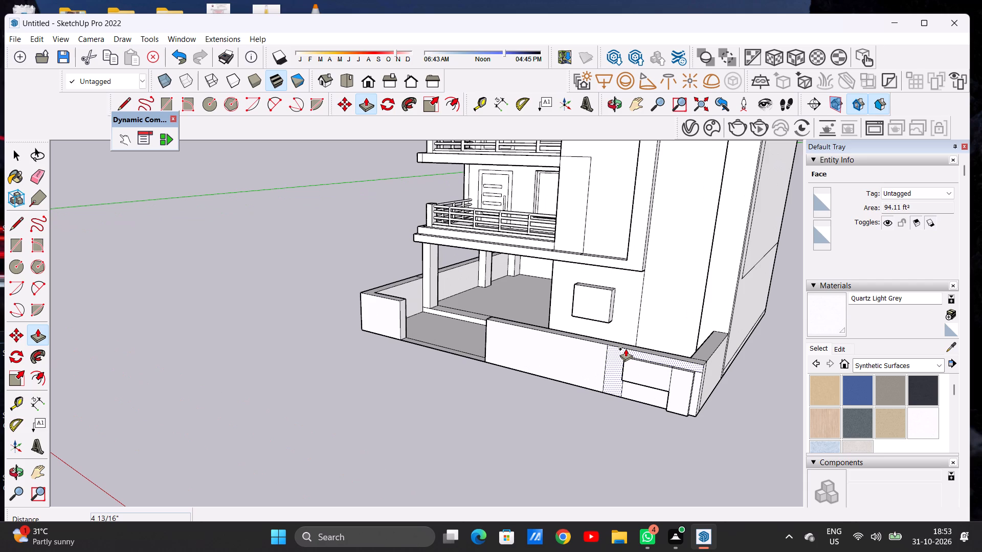
scroll(626, 349, "down", 6)
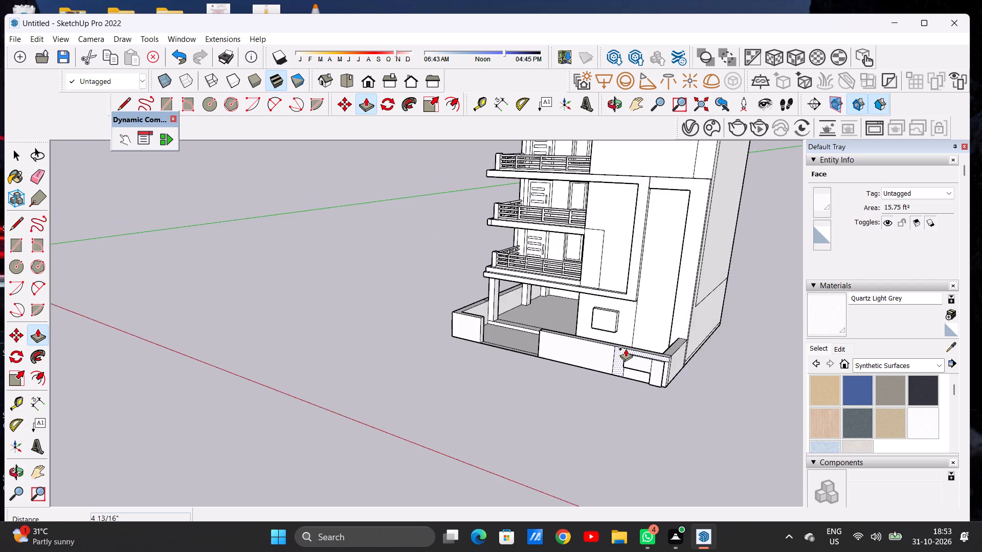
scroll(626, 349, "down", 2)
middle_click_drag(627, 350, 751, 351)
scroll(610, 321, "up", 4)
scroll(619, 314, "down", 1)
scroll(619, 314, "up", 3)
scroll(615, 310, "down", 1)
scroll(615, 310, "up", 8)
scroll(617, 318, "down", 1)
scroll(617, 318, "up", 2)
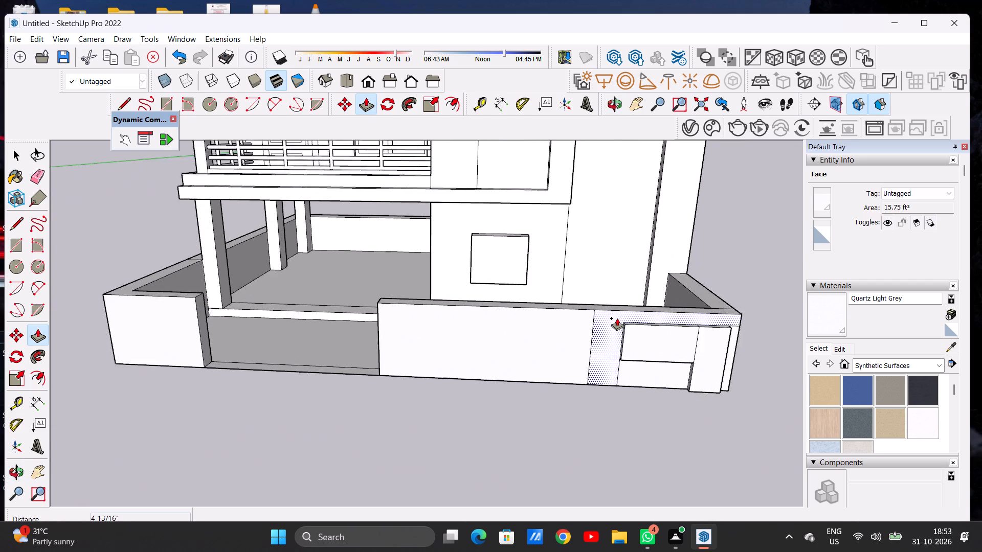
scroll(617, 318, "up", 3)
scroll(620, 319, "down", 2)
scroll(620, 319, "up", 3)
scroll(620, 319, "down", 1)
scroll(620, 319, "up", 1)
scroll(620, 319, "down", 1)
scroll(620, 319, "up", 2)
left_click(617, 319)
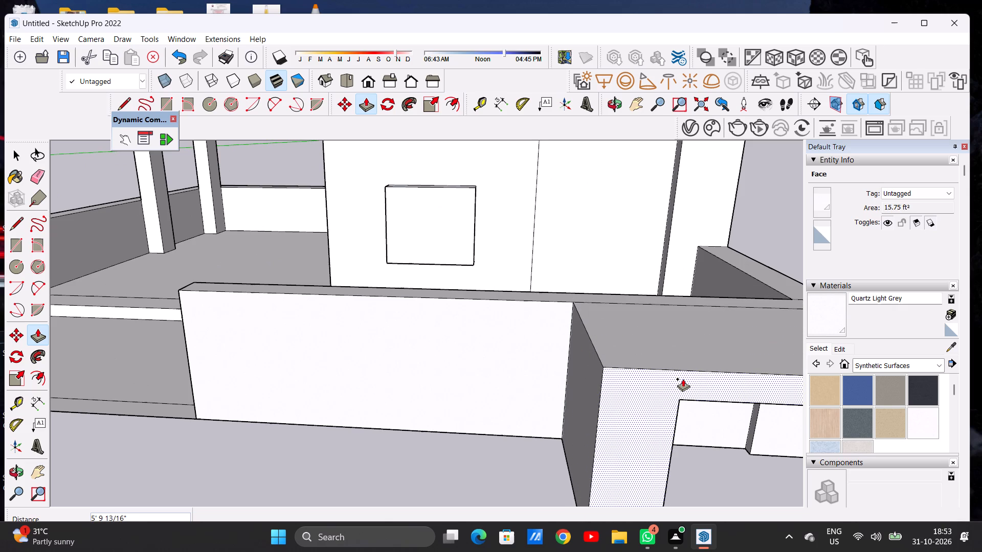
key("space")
Push/Pull the L-shaped face around the projecting panel on the front compound wall outward by 4 13/16", flush with the panel.
scroll(641, 382, "down", 8)
middle_click_drag(635, 367, 681, 399)
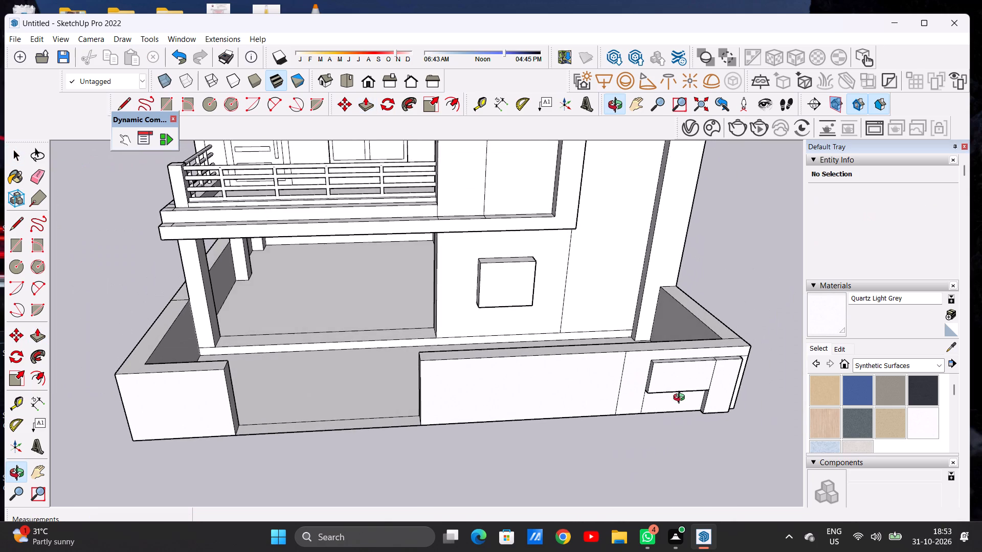
middle_click_drag(681, 399, 681, 398)
scroll(662, 360, "up", 2)
scroll(662, 356, "down", 1)
scroll(662, 356, "up", 7)
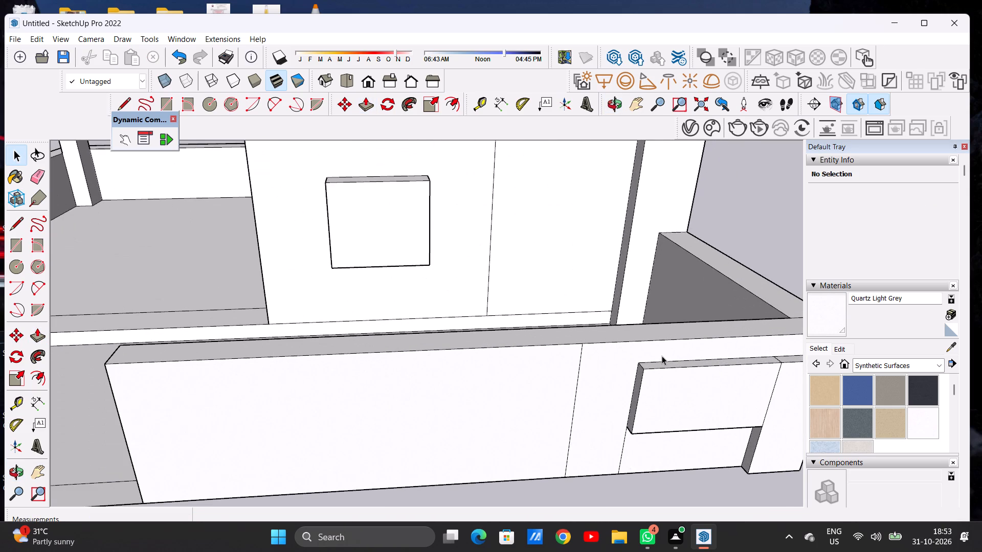
key("p")
scroll(662, 356, "up", 3)
scroll(662, 356, "down", 1)
scroll(664, 351, "up", 4)
left_click(660, 348)
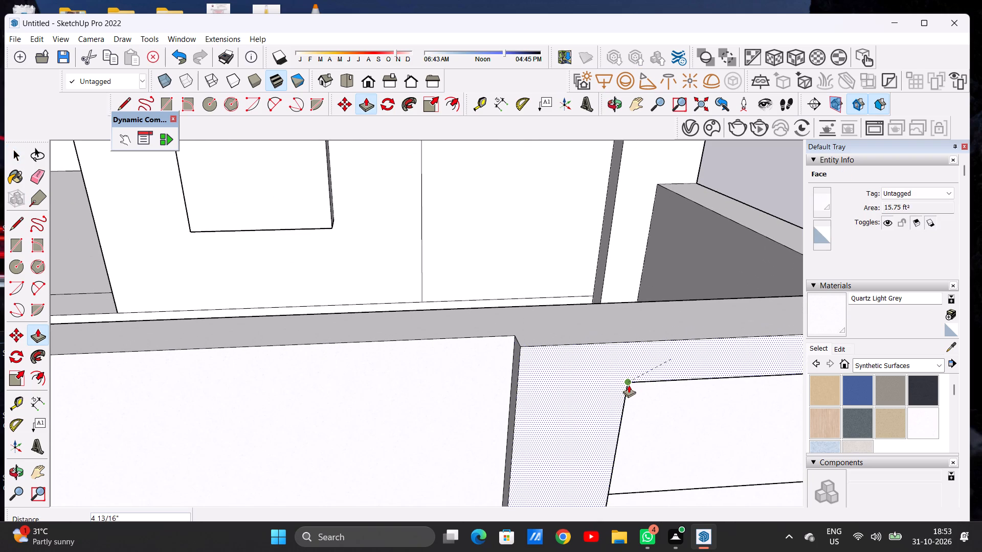
left_click(629, 385)
key("space")
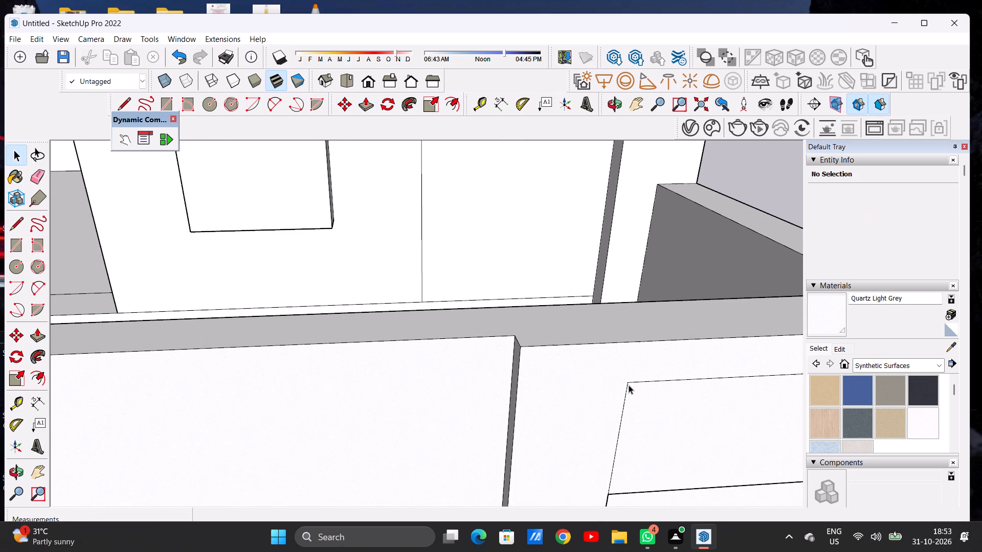
Examine the projecting frame on the front compound wall against the building's whole front elevation.
scroll(553, 332, "down", 19)
middle_click_drag(633, 366, 586, 325)
scroll(607, 366, "down", 7)
middle_click_drag(580, 351, 596, 344)
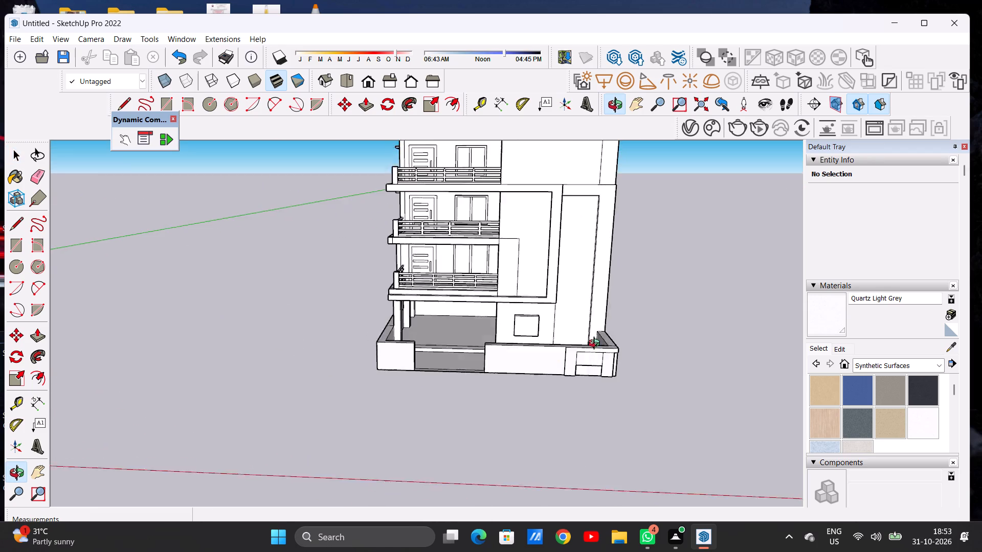
middle_click_drag(596, 344, 616, 344)
scroll(535, 400, "down", 7)
scroll(532, 321, "up", 8)
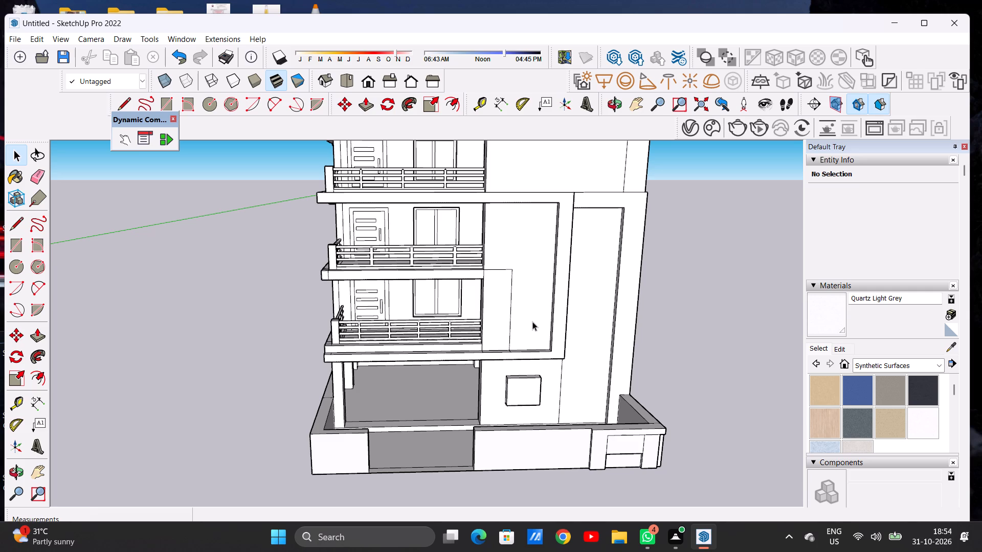
scroll(531, 324, "down", 16)
middle_click_drag(545, 390, 521, 377)
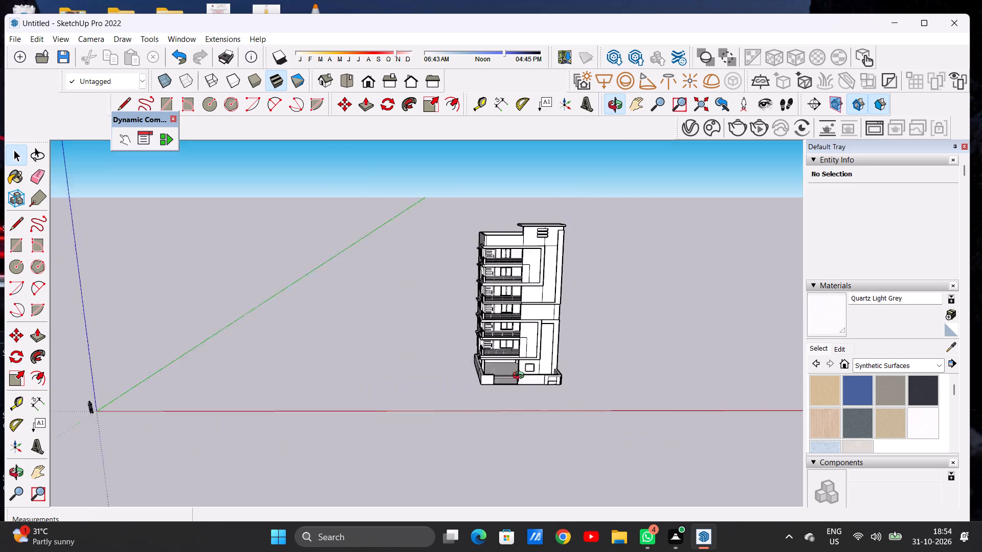
middle_click_drag(521, 377, 495, 370)
scroll(568, 384, "up", 8)
scroll(501, 389, "down", 1)
scroll(500, 388, "up", 11)
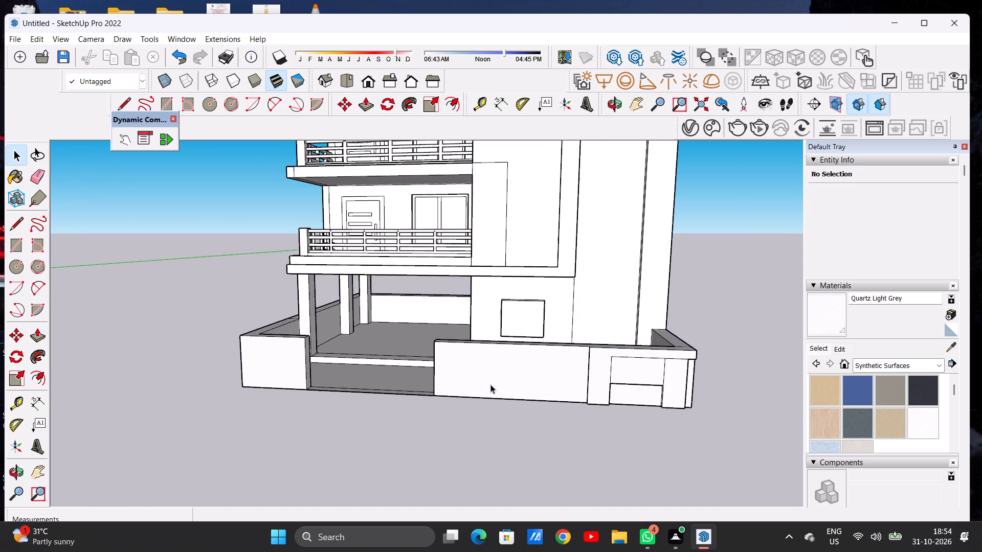
middle_click_drag(490, 383, 504, 382)
scroll(506, 389, "down", 7)
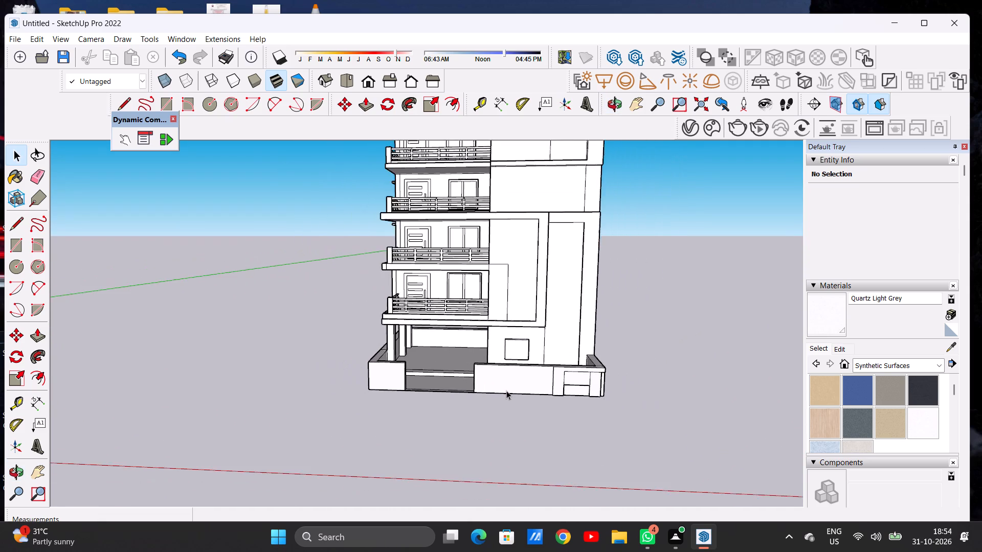
scroll(506, 383, "up", 14)
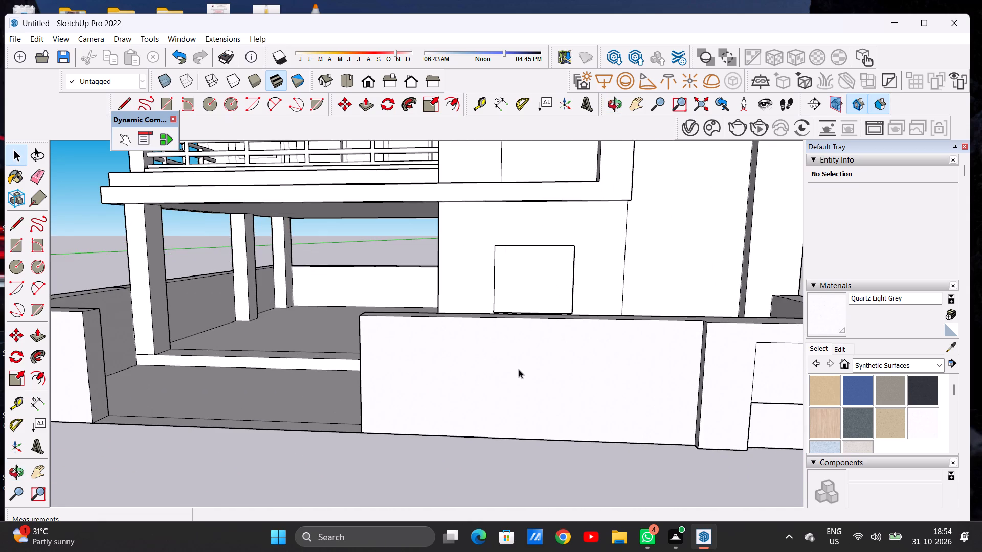
Draw a stepped outline beside the gate opening: about 4' 4 1/4" up from the base, 8' 4 1/16" across, 11 1/8" up to the wall top.
key("r")
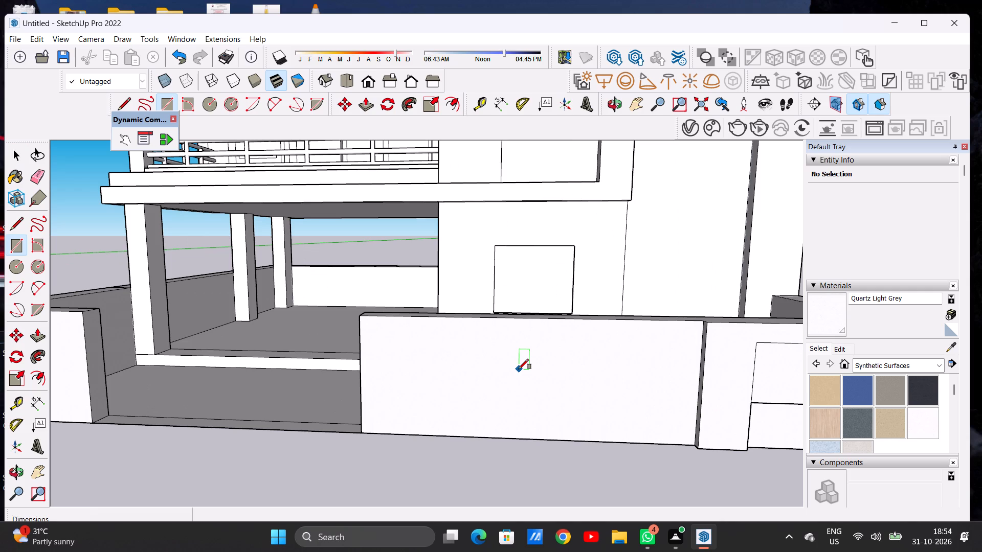
key("l")
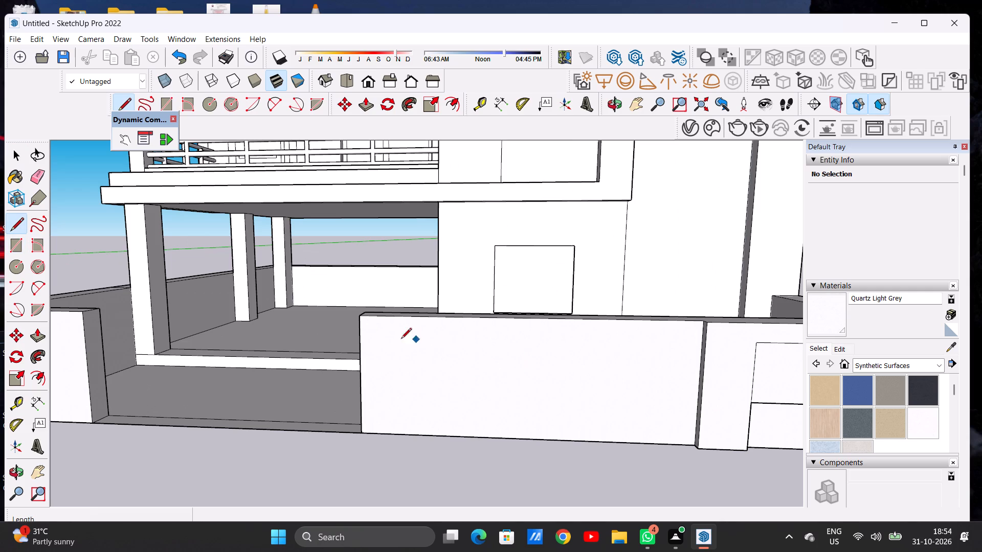
left_click(412, 338)
left_click(415, 433)
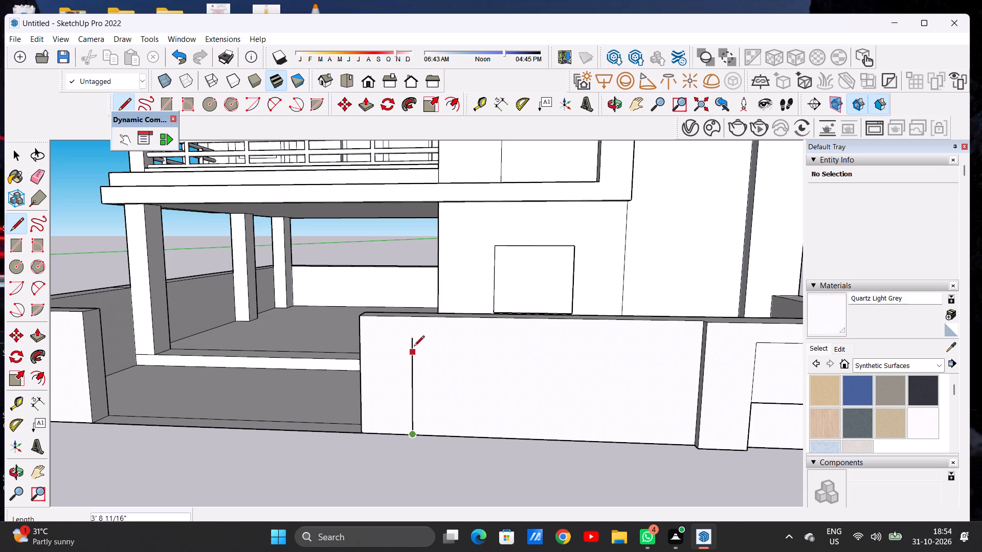
left_click(410, 343)
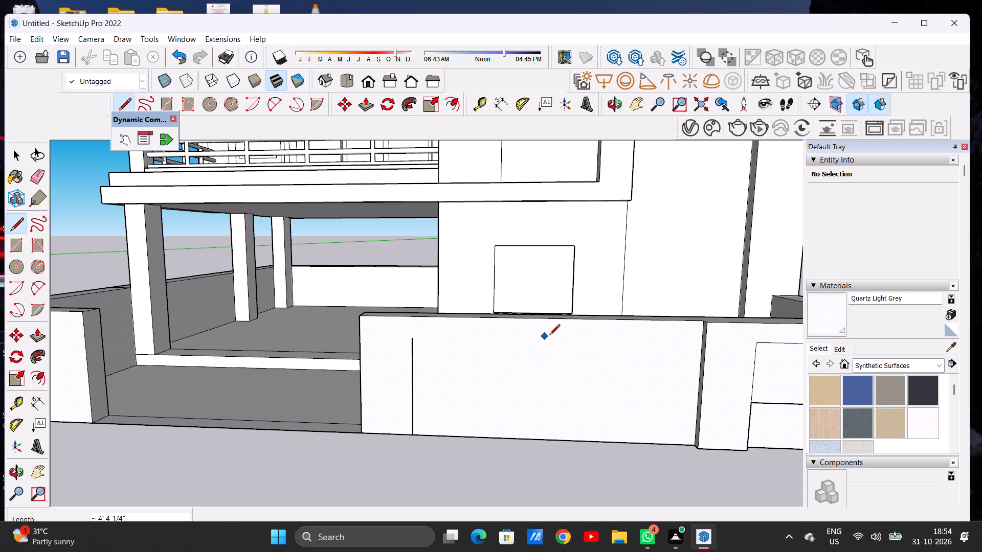
left_click(415, 340)
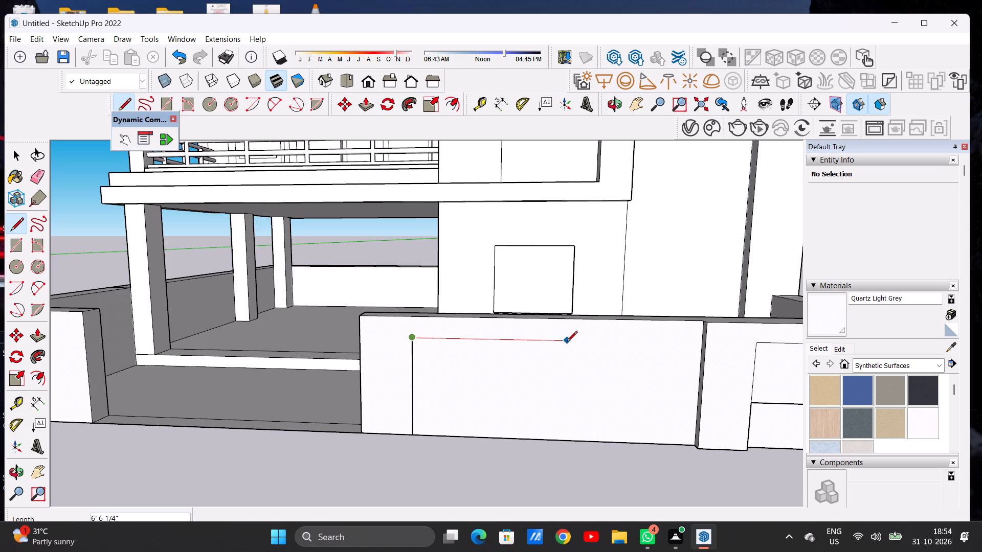
scroll(537, 342, "down", 6)
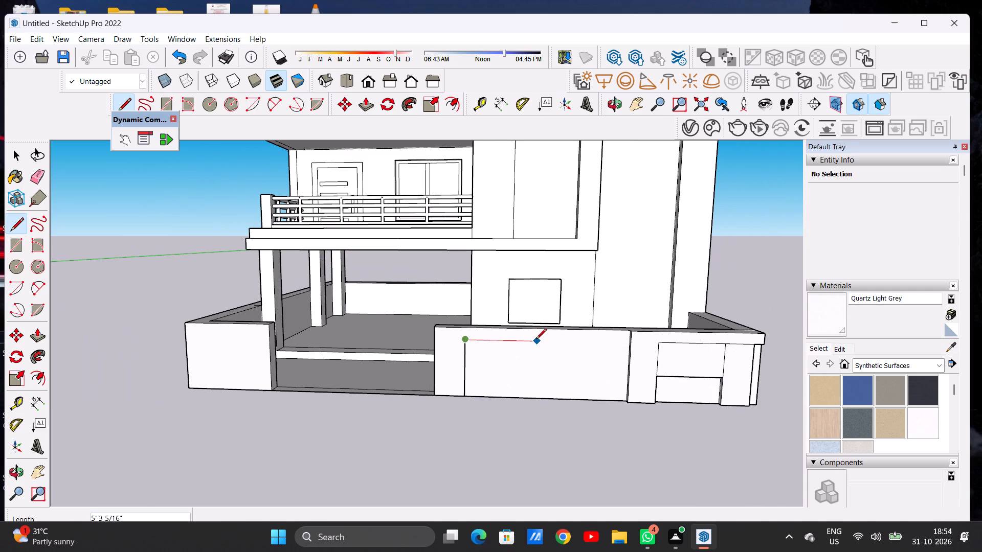
left_click(579, 341)
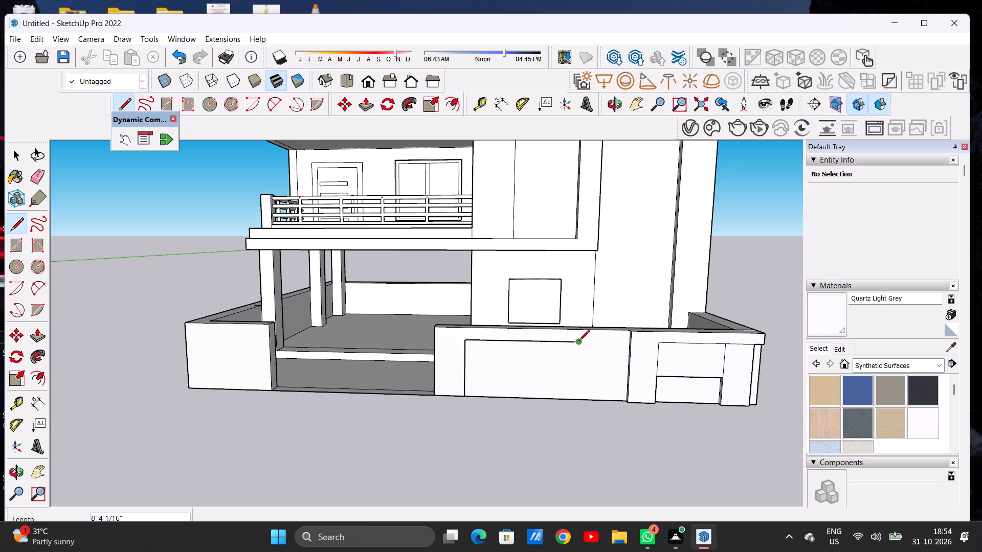
scroll(578, 327, "up", 14)
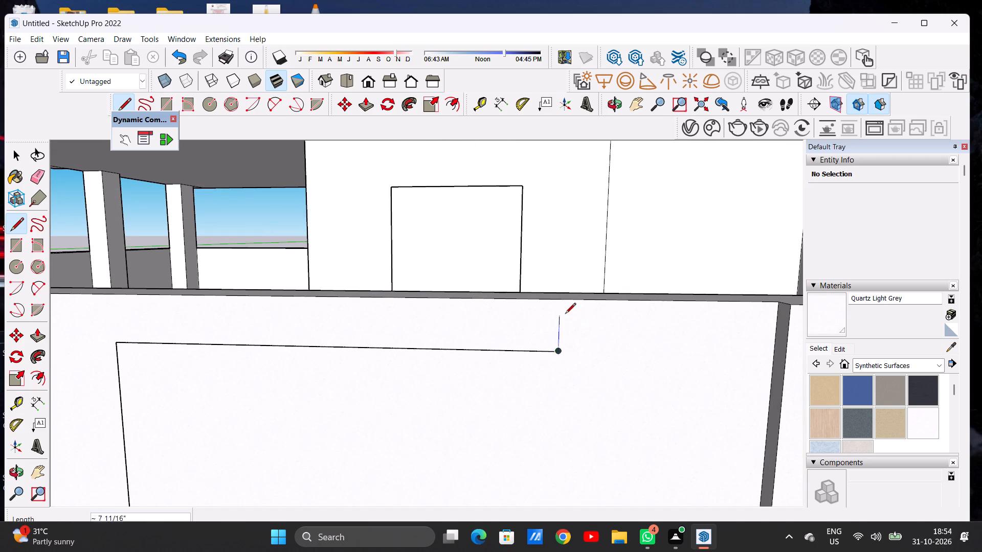
left_click(555, 301)
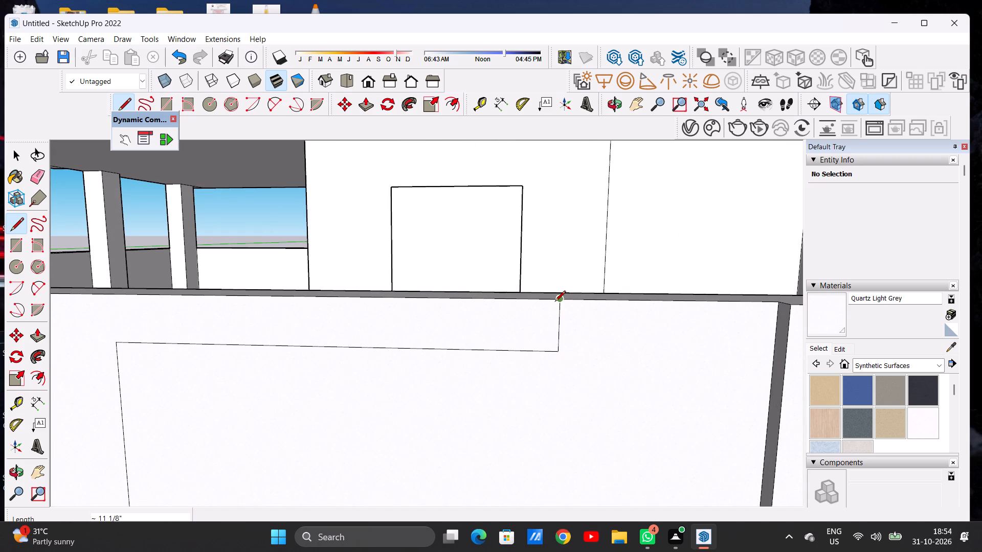
key("space")
Draw two vertical lines about 4' 4 1/4" long from the outline's horizontal line to the wall base, near its far end.
scroll(586, 334, "down", 19)
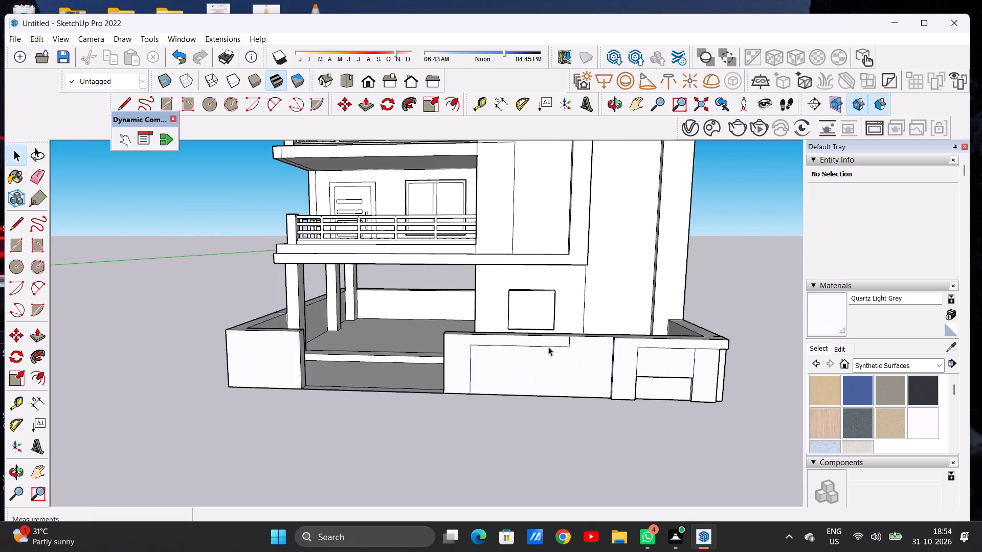
scroll(548, 347, "down", 7)
middle_click_drag(559, 371, 547, 378)
scroll(551, 358, "up", 7)
scroll(551, 358, "down", 1)
scroll(551, 358, "up", 1)
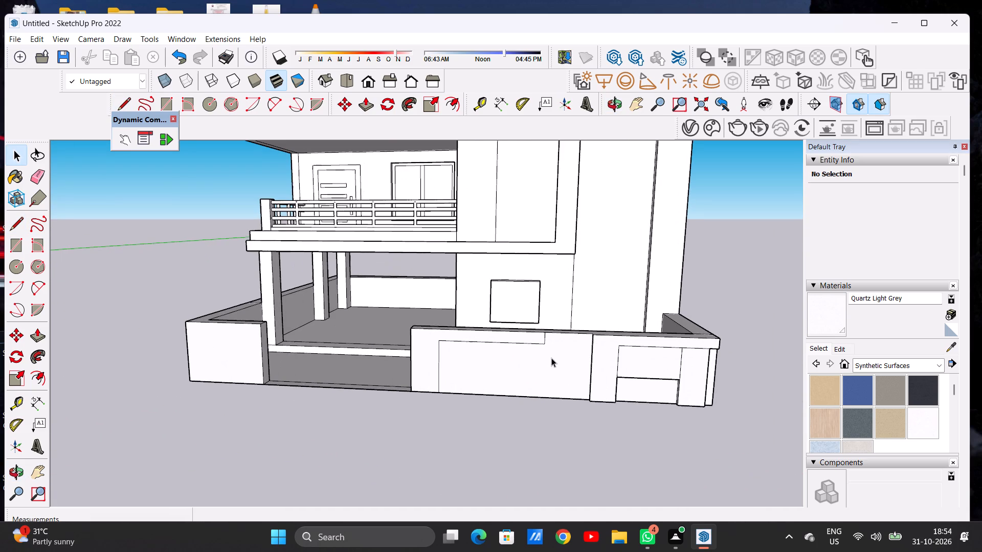
key("l")
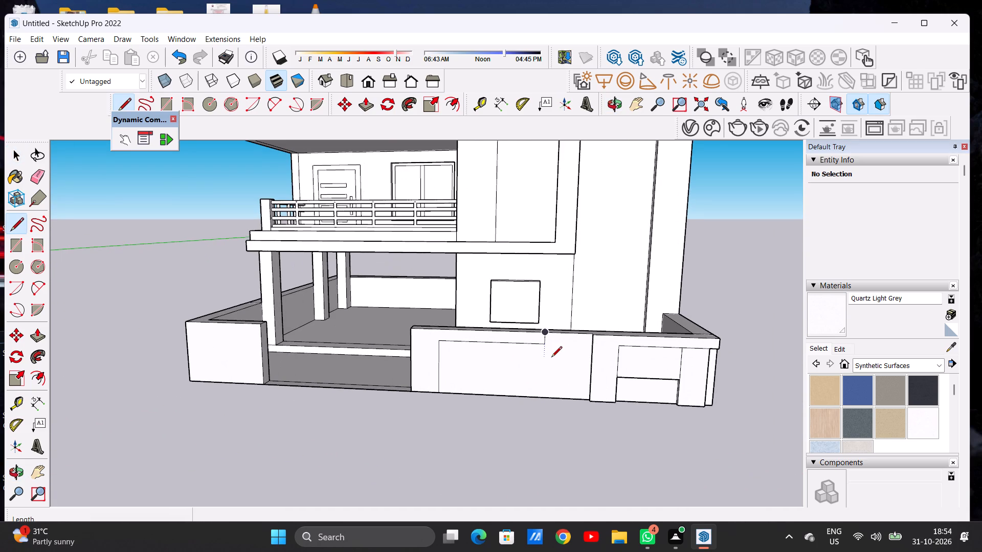
scroll(542, 363, "up", 10)
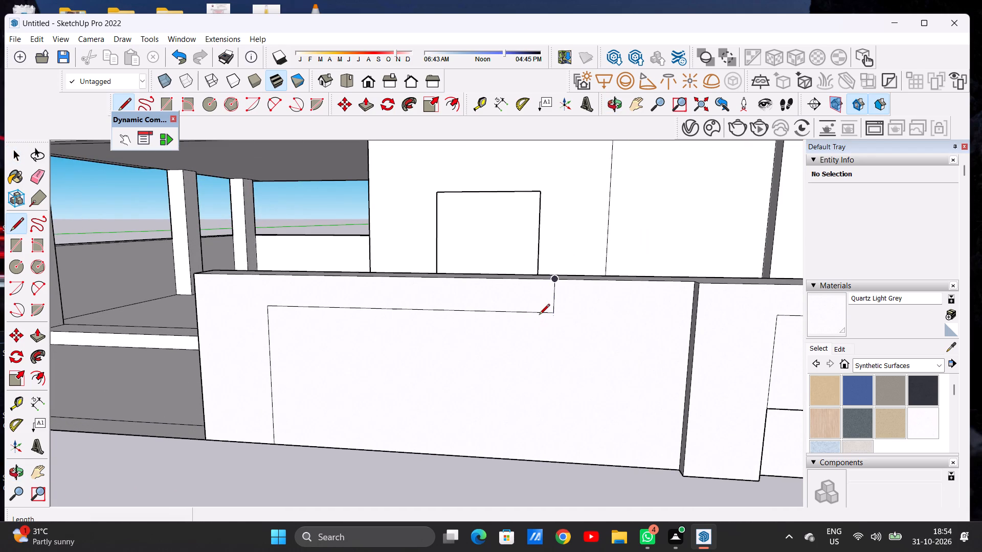
left_click(540, 313)
left_click(534, 460)
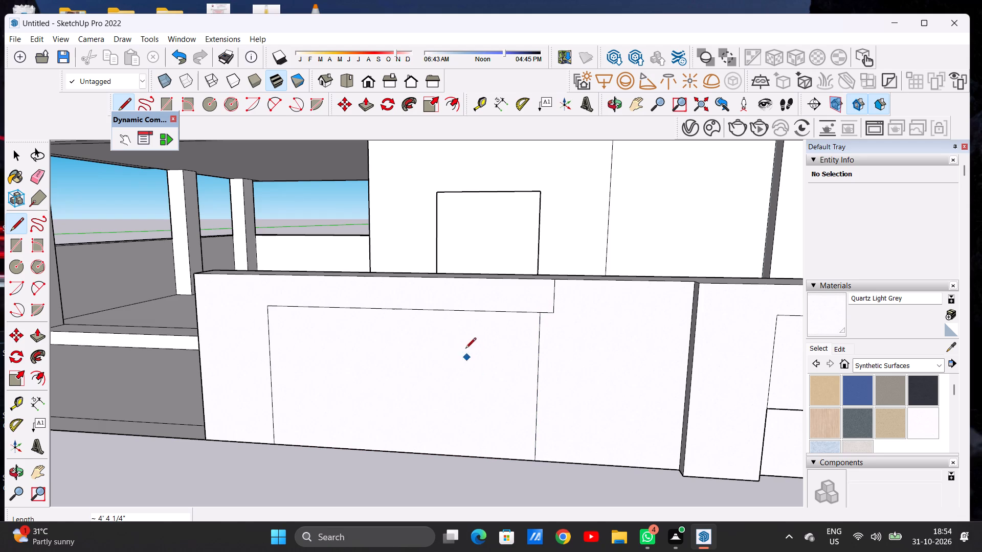
left_click(470, 312)
left_click(471, 454)
scroll(470, 432, "down", 10)
scroll(496, 438, "up", 4)
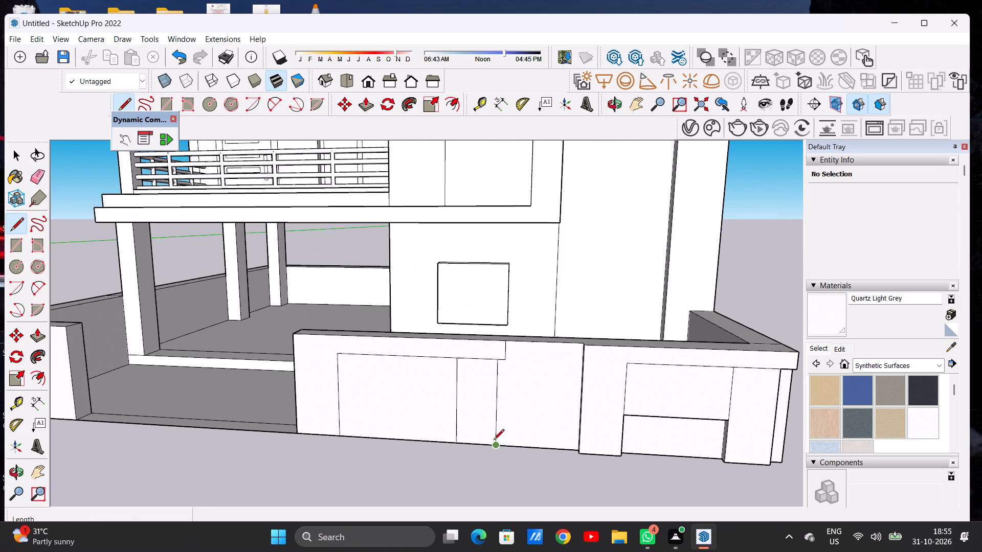
key("space")
Examine the outlined strips on the front compound wall beside the gate opening from close up and from the front.
scroll(523, 328, "down", 8)
scroll(523, 328, "up", 2)
scroll(523, 328, "down", 2)
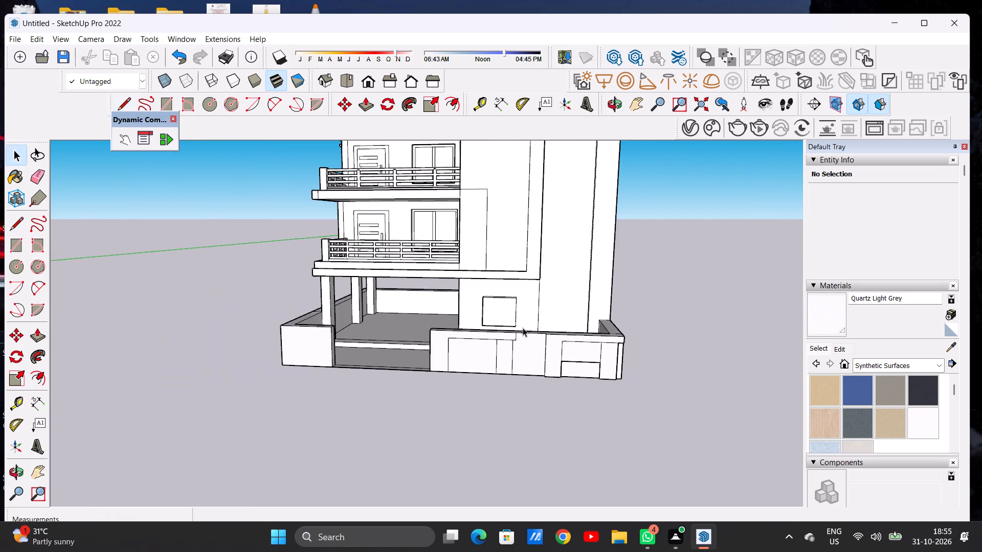
middle_click_drag(567, 335, 671, 358)
scroll(494, 372, "down", 3)
scroll(496, 361, "up", 6)
scroll(496, 361, "down", 1)
scroll(496, 361, "up", 13)
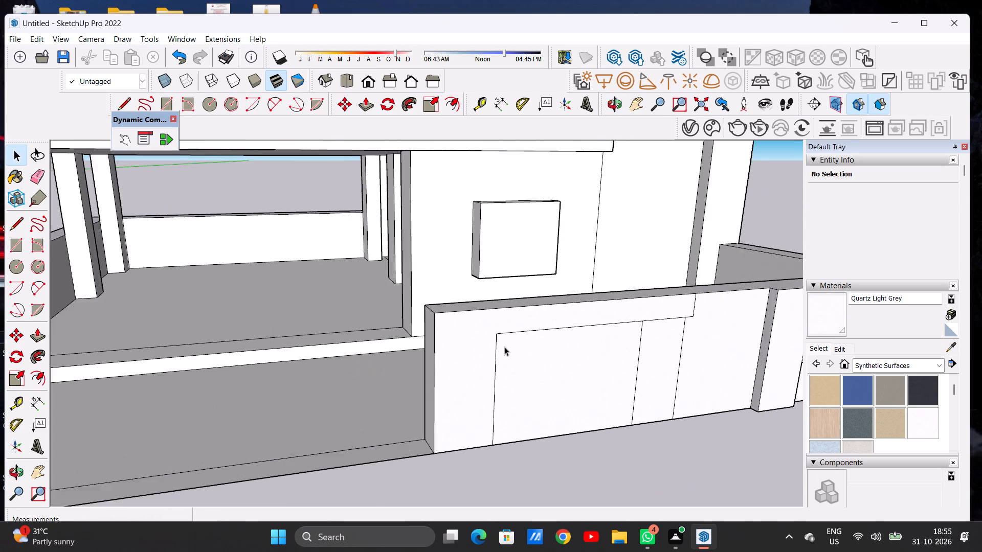
scroll(504, 347, "up", 4)
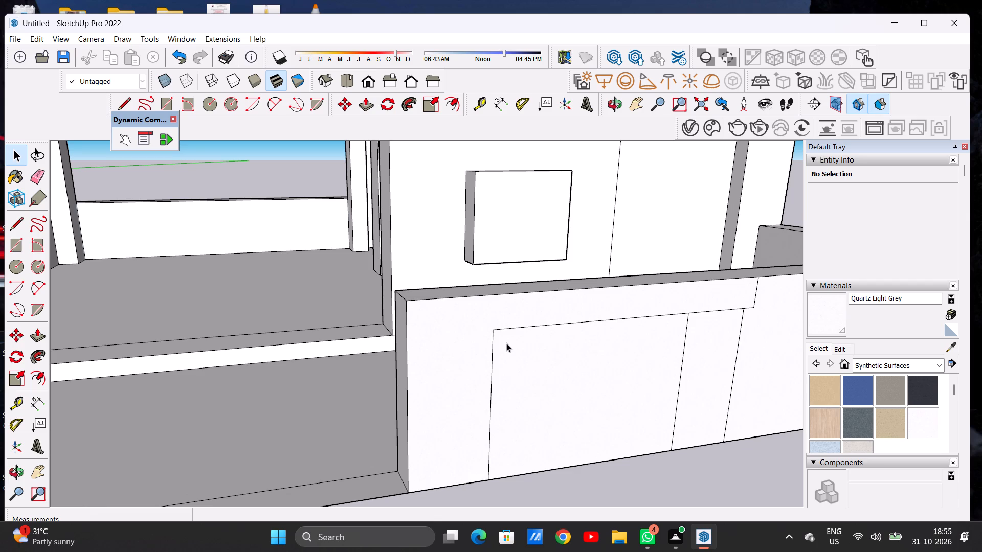
scroll(504, 351, "down", 14)
scroll(523, 338, "up", 13)
middle_click_drag(453, 363, 458, 358)
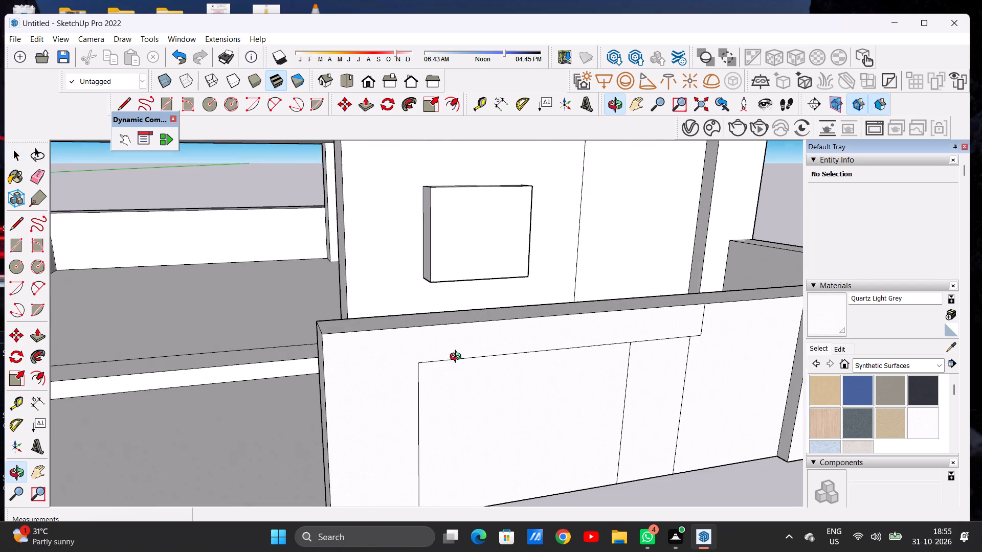
middle_click_drag(458, 358, 470, 319)
scroll(474, 361, "down", 14)
middle_click_drag(538, 349, 498, 371)
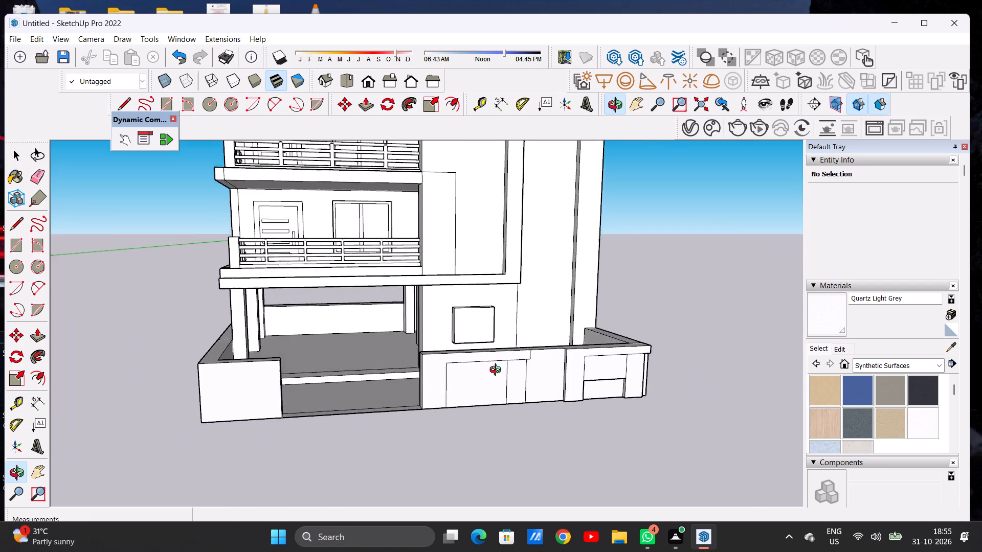
Examine the outlined section of the front compound wall beside the gate opening from several angles and distances.
middle_click_drag(498, 371, 616, 369)
scroll(550, 364, "up", 9)
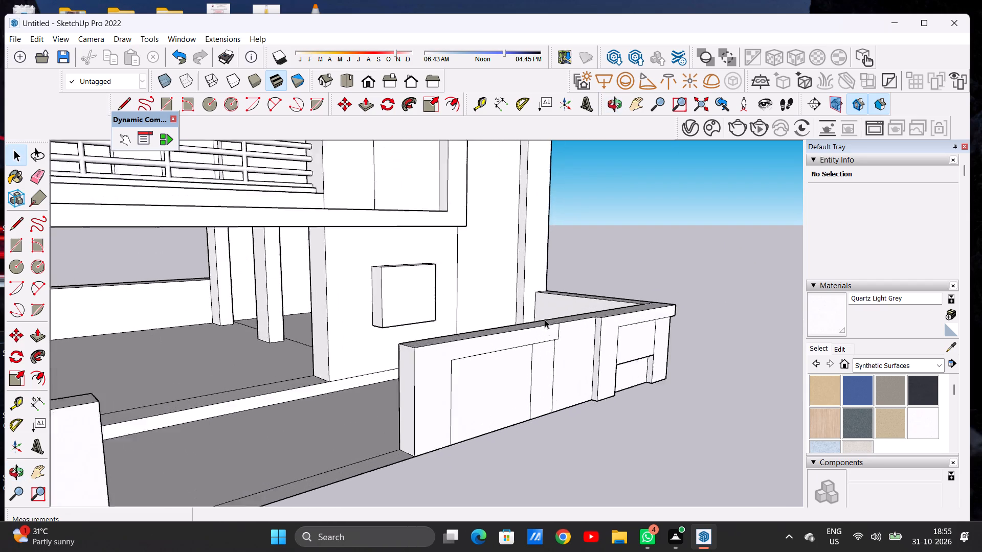
scroll(545, 319, "up", 8)
middle_click_drag(567, 353, 410, 353)
scroll(541, 385, "up", 1)
scroll(610, 392, "down", 17)
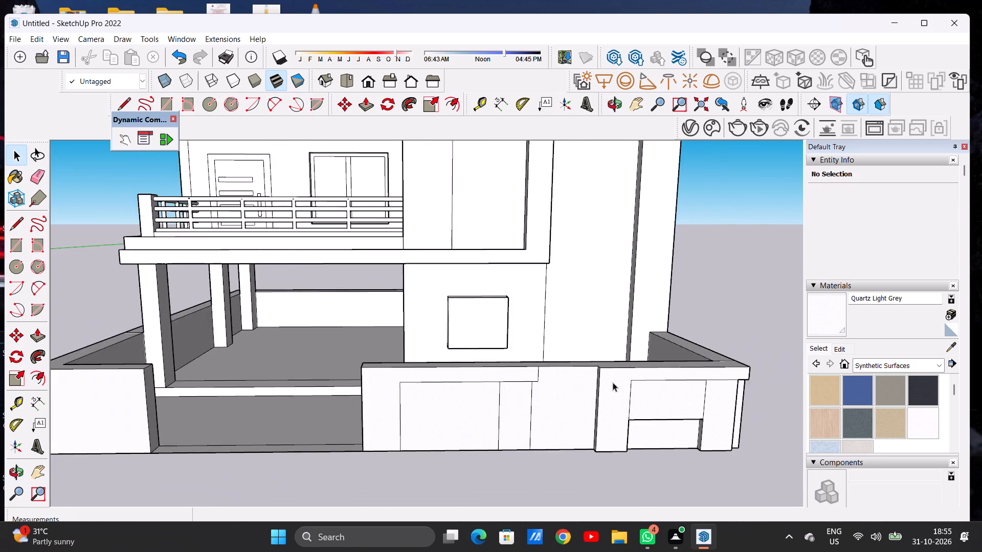
scroll(613, 382, "down", 5)
scroll(510, 387, "up", 1)
scroll(510, 387, "down", 1)
scroll(510, 387, "up", 1)
scroll(510, 387, "down", 1)
scroll(510, 387, "up", 14)
middle_click_drag(472, 380, 530, 375)
scroll(511, 393, "down", 6)
scroll(508, 395, "up", 1)
scroll(508, 395, "down", 4)
scroll(524, 382, "up", 1)
scroll(524, 382, "down", 1)
scroll(524, 382, "up", 10)
scroll(525, 377, "down", 6)
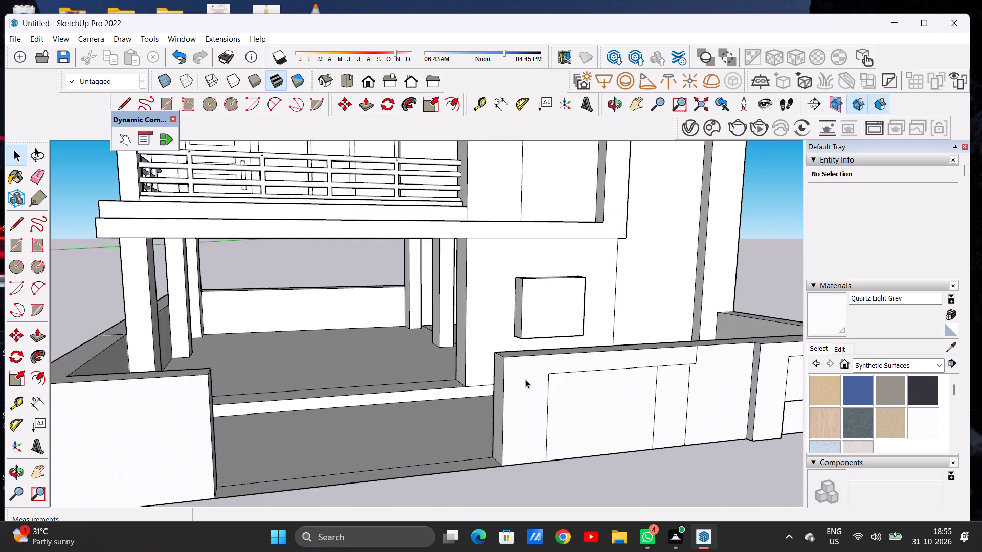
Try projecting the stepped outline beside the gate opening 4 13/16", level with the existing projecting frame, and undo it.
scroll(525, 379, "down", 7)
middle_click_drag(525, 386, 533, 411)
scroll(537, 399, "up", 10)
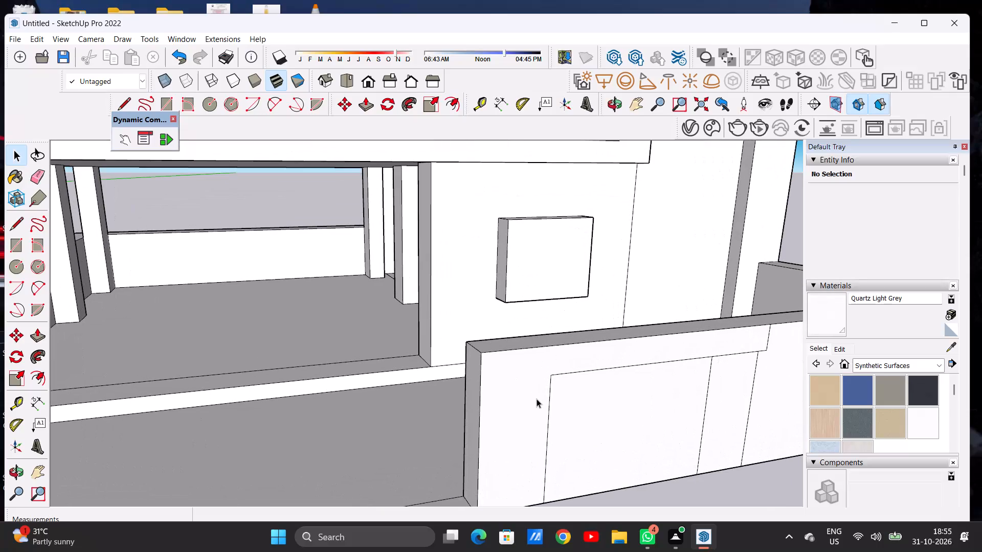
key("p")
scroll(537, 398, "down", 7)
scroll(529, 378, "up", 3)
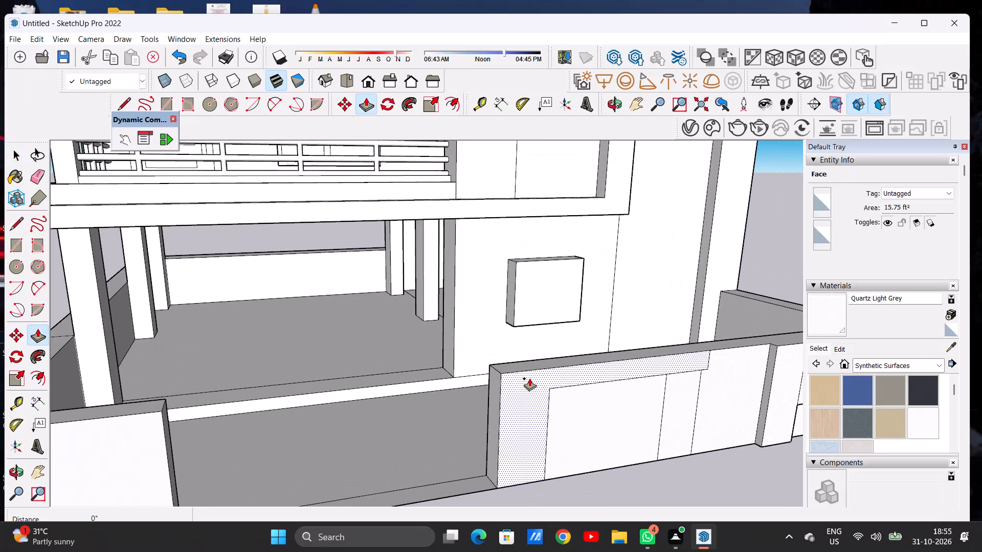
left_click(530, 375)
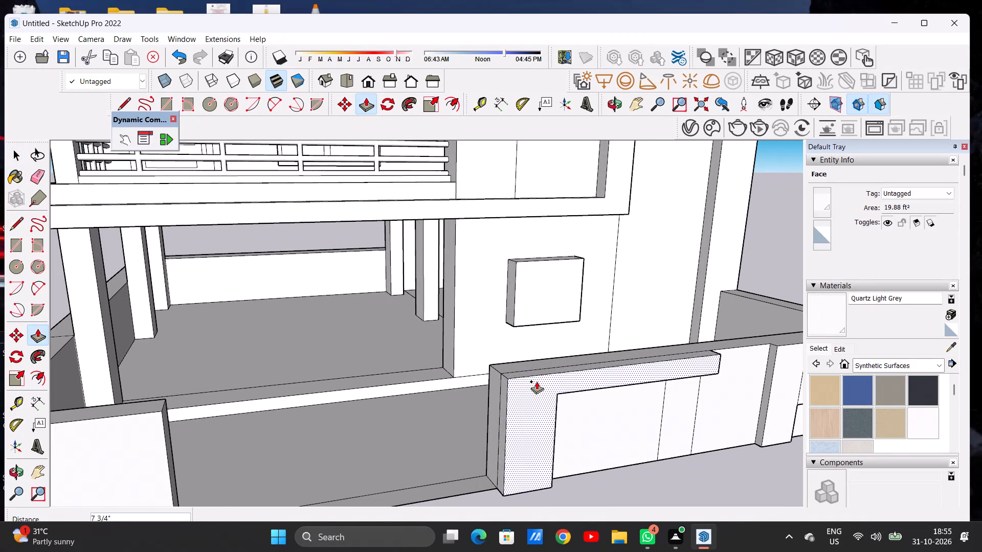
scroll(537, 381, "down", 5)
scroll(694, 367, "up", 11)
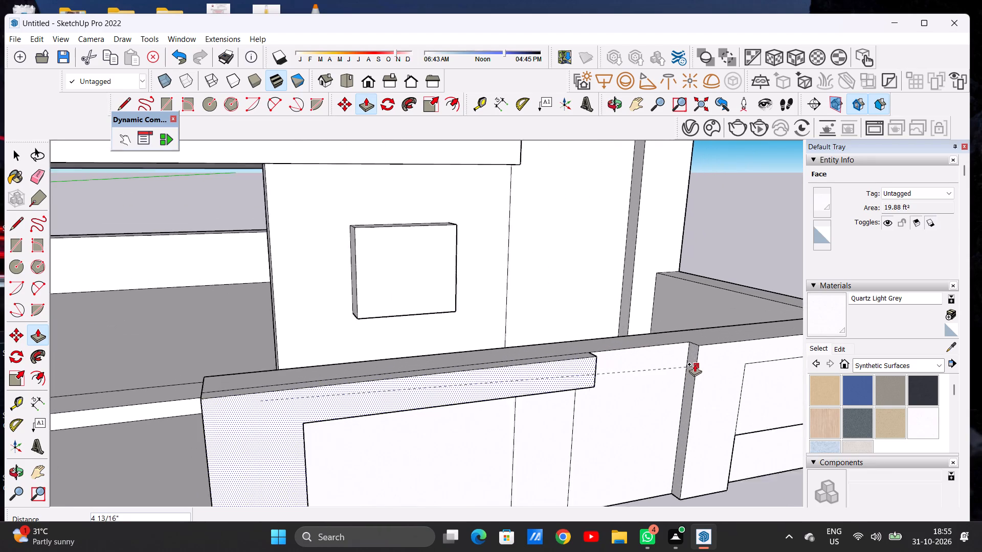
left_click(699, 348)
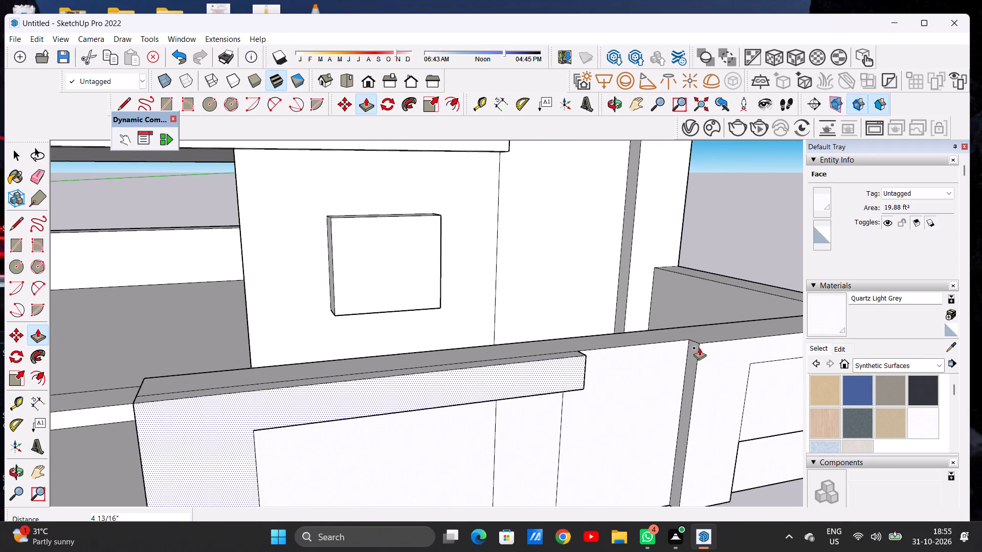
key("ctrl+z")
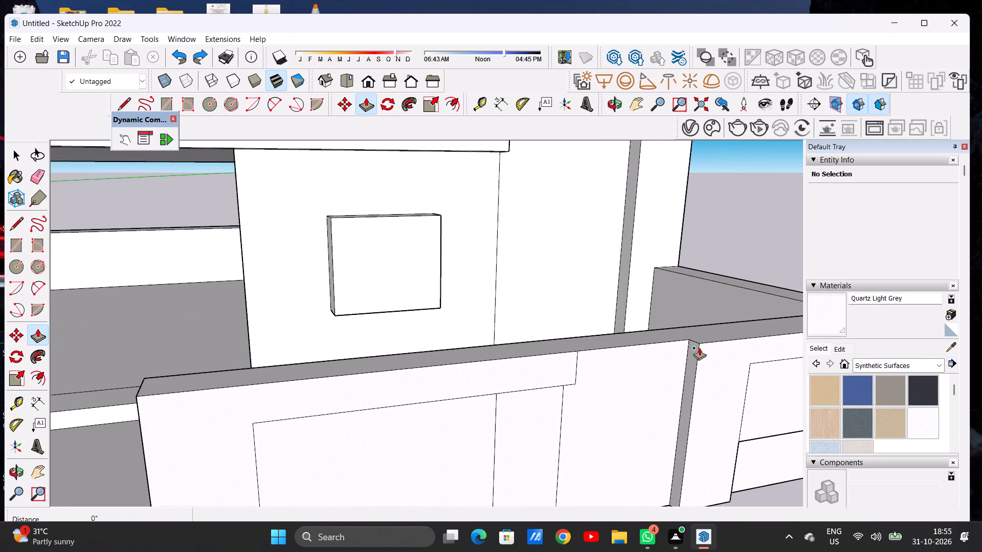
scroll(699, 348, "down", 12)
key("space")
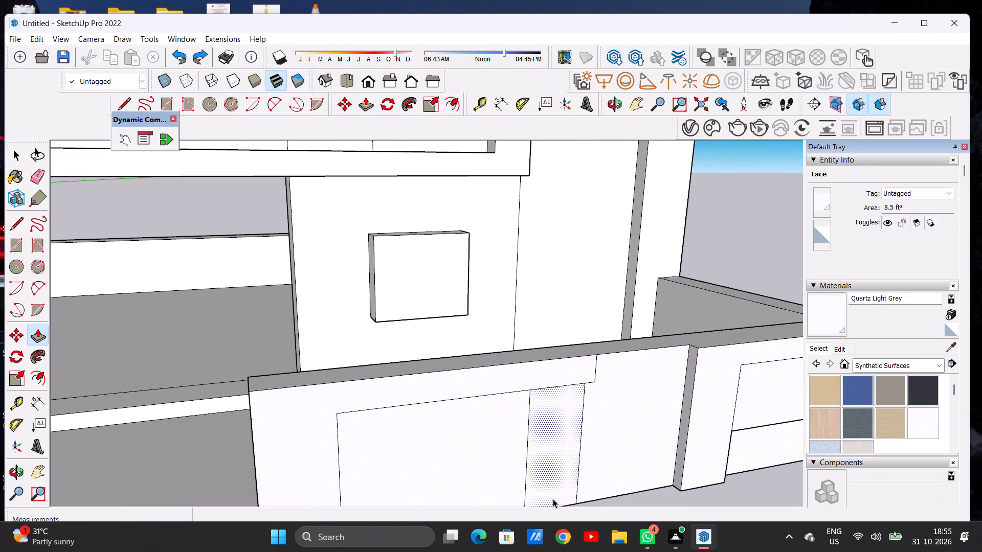
Draw a horizontal line across the wide panel inside the stepped outline, slightly below mid-height, ending at the nearest vertical strip line.
scroll(455, 151, "down", 11)
middle_click_drag(512, 303, 398, 323)
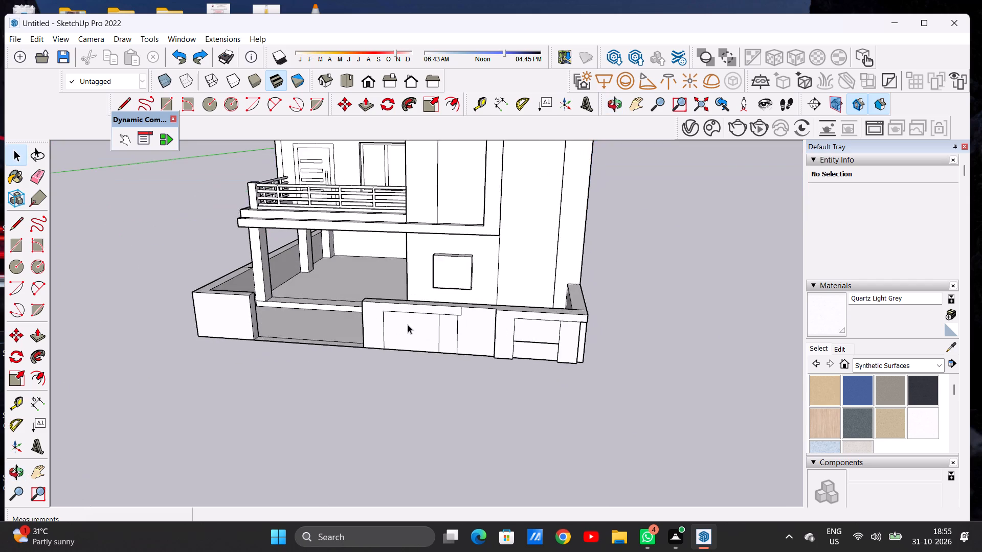
scroll(408, 325, "up", 7)
scroll(435, 382, "down", 10)
middle_click_drag(406, 378, 418, 341)
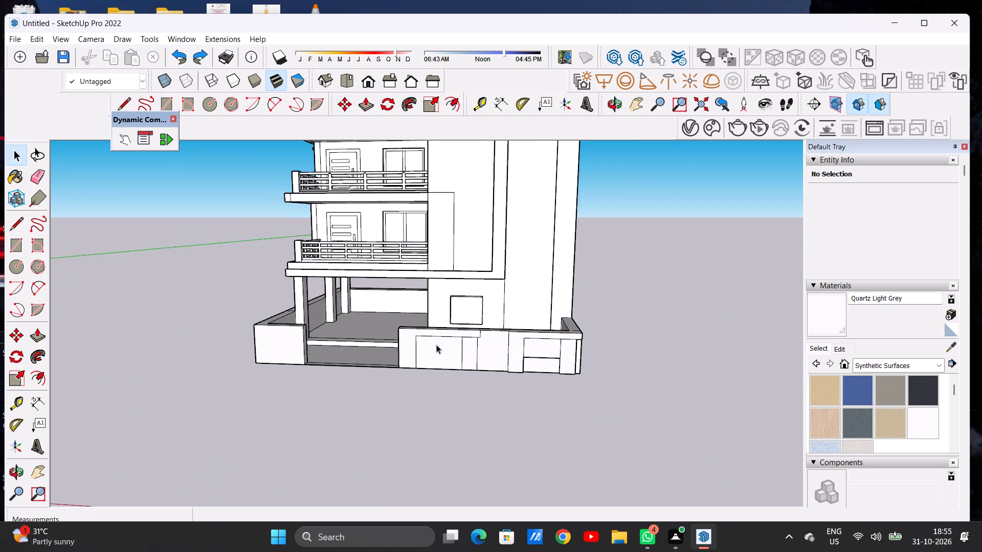
scroll(447, 344, "up", 14)
scroll(447, 344, "down", 1)
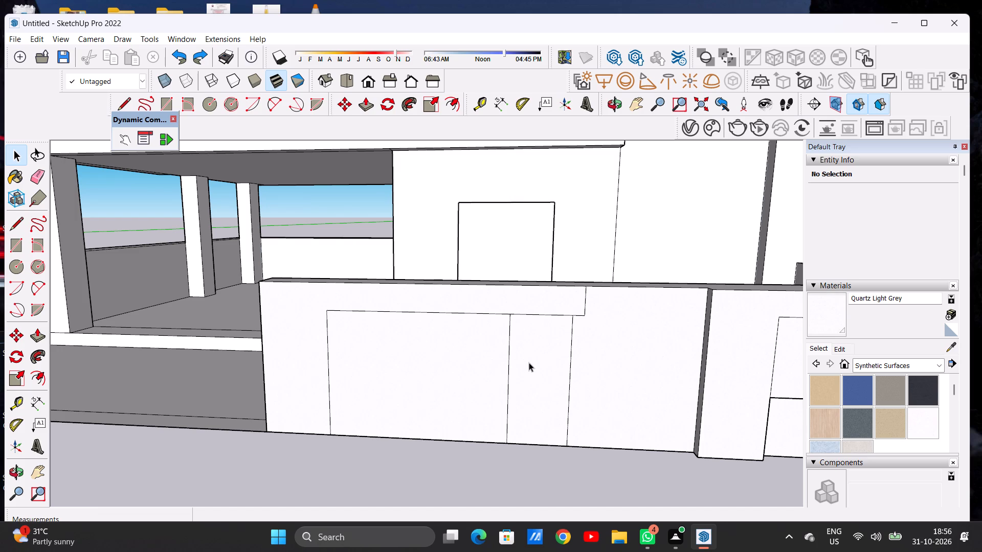
scroll(529, 362, "down", 13)
scroll(494, 354, "up", 4)
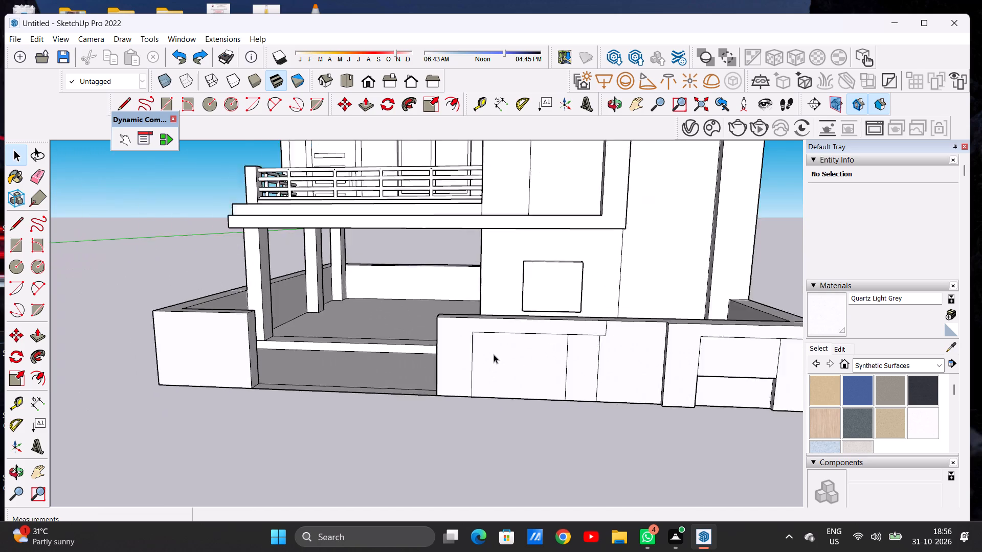
scroll(494, 354, "up", 8)
key("l")
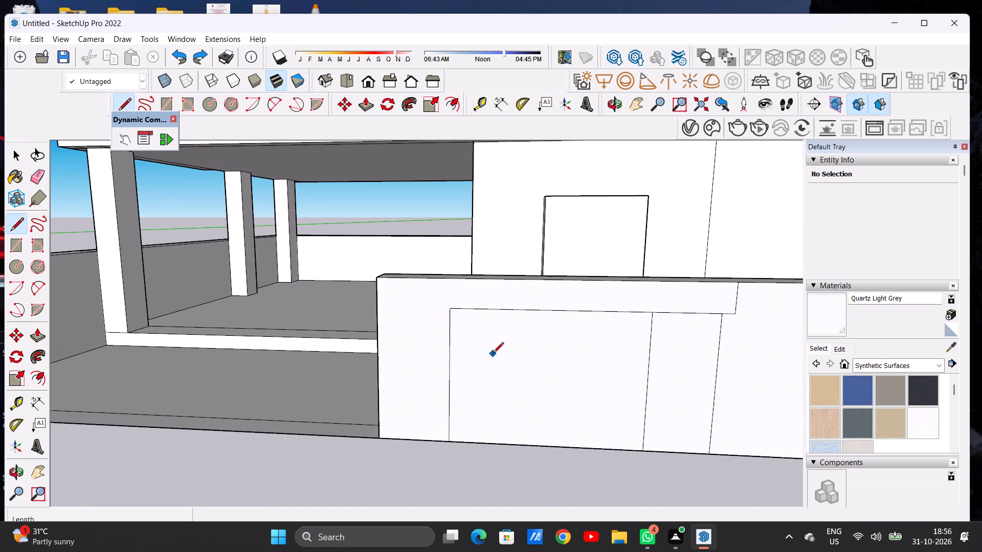
left_click(451, 385)
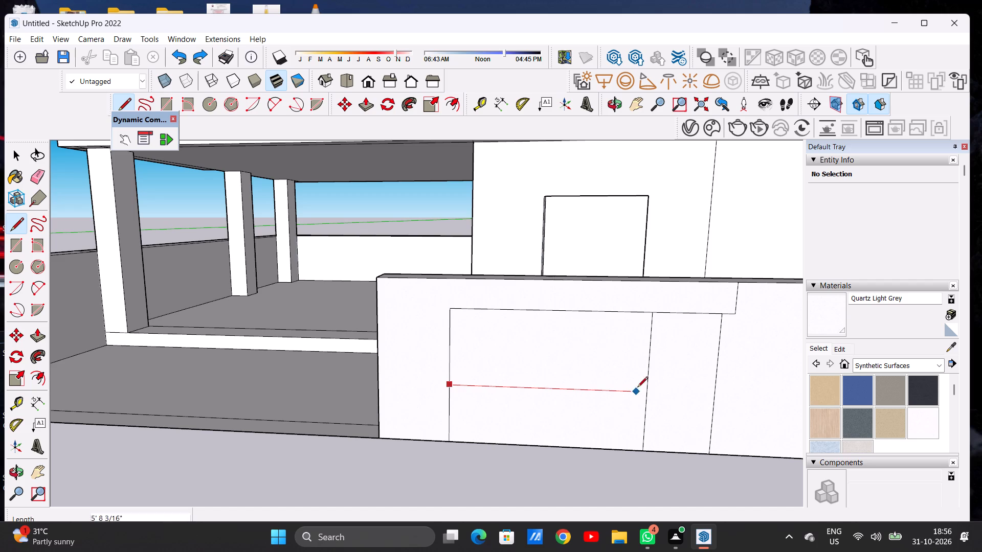
left_click(645, 389)
key("space")
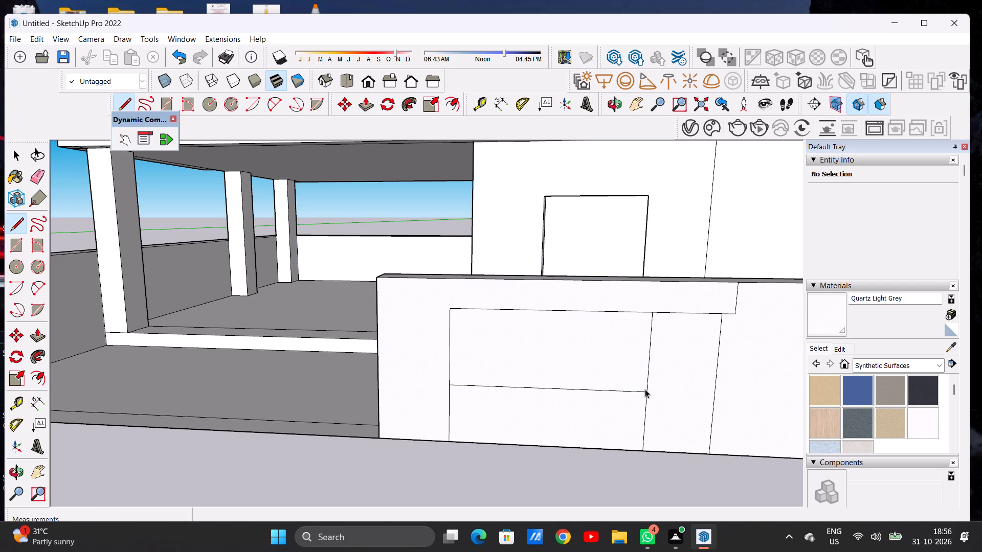
Push/Pull the stepped outline's face outward 4 13/16" so it aligns with the existing projecting frame on the front compound wall.
scroll(645, 389, "down", 15)
middle_click_drag(619, 400, 560, 404)
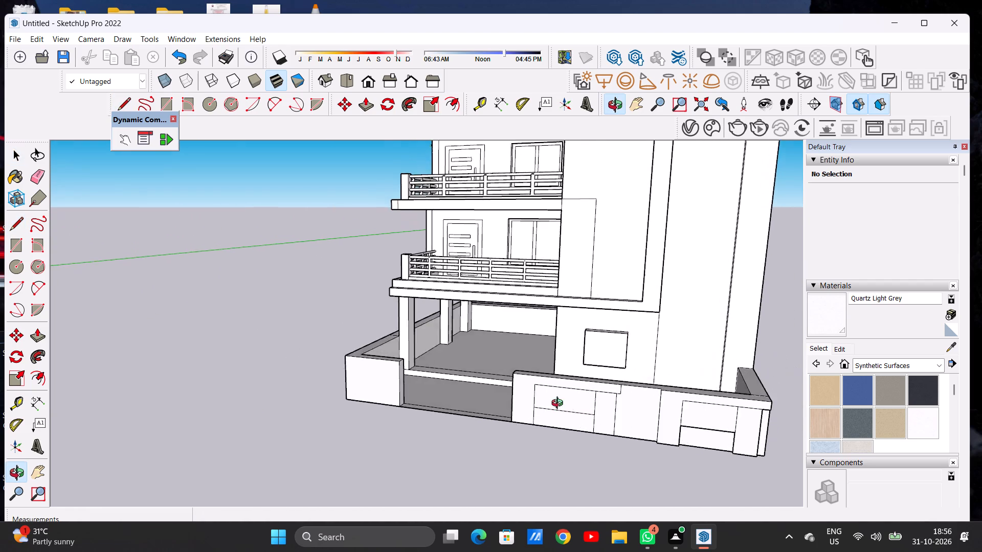
middle_click_drag(560, 404, 741, 403)
scroll(654, 352, "up", 2)
scroll(654, 352, "down", 1)
scroll(654, 352, "up", 10)
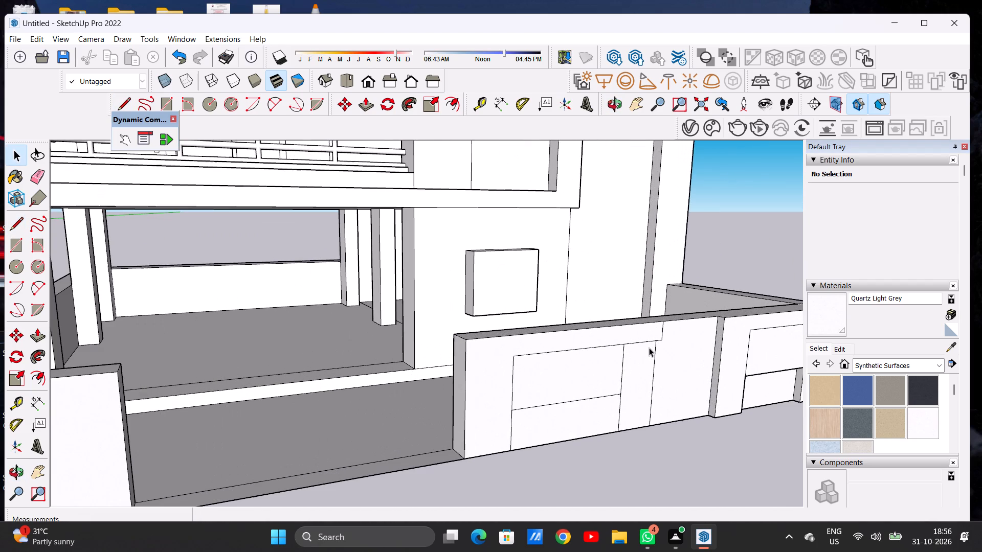
key("p")
scroll(649, 348, "down", 1)
middle_click_drag(649, 349, 655, 434)
scroll(646, 359, "up", 8)
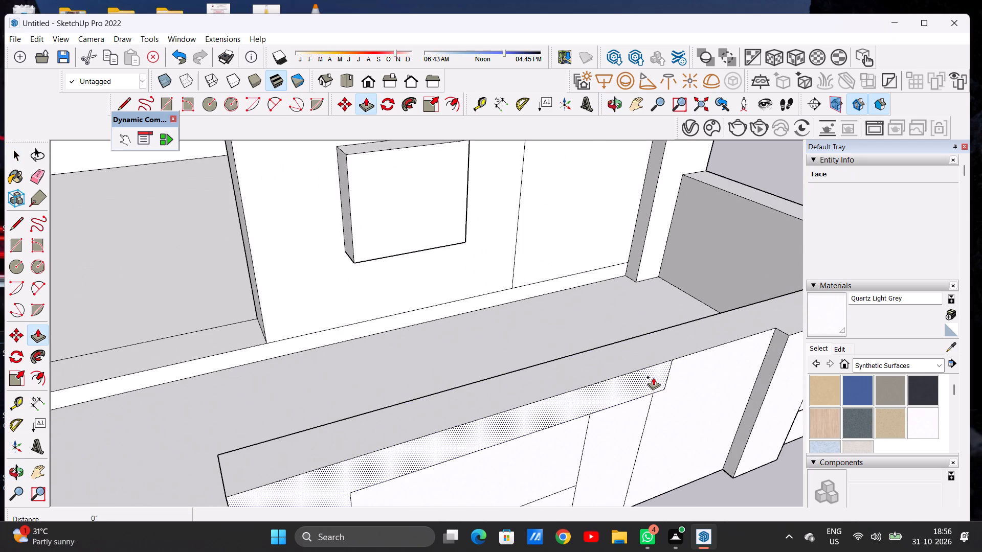
left_click(653, 377)
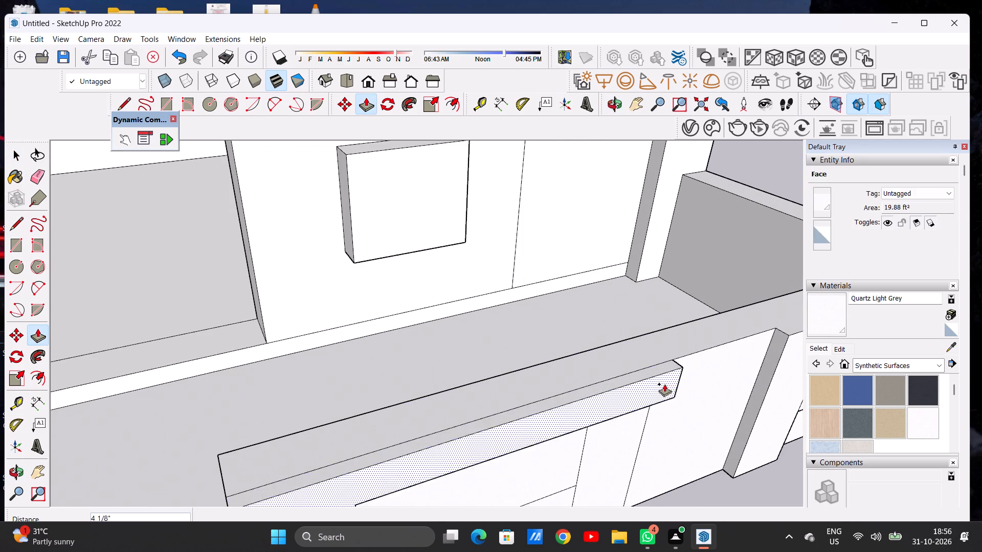
scroll(665, 384, "down", 8)
scroll(736, 355, "up", 8)
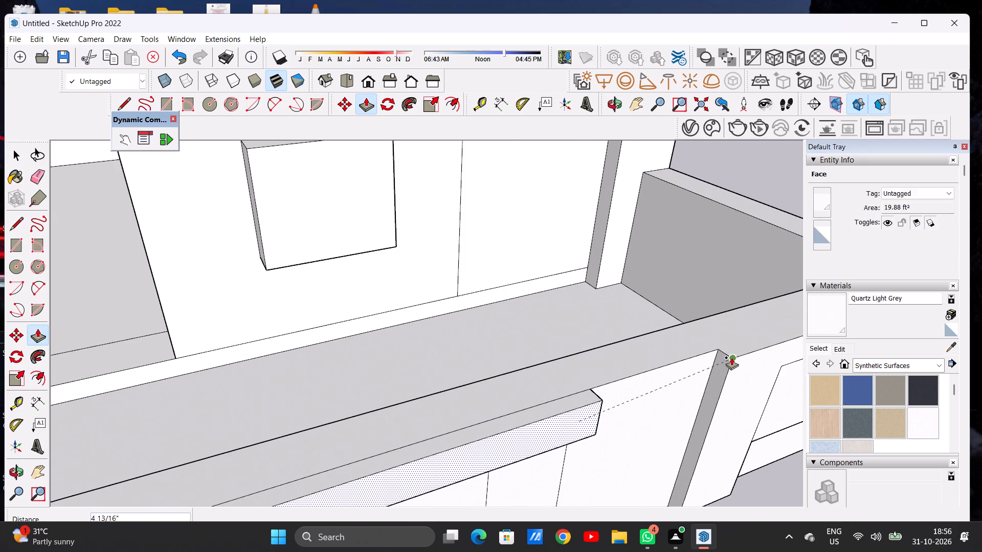
left_click(731, 357)
key("space")
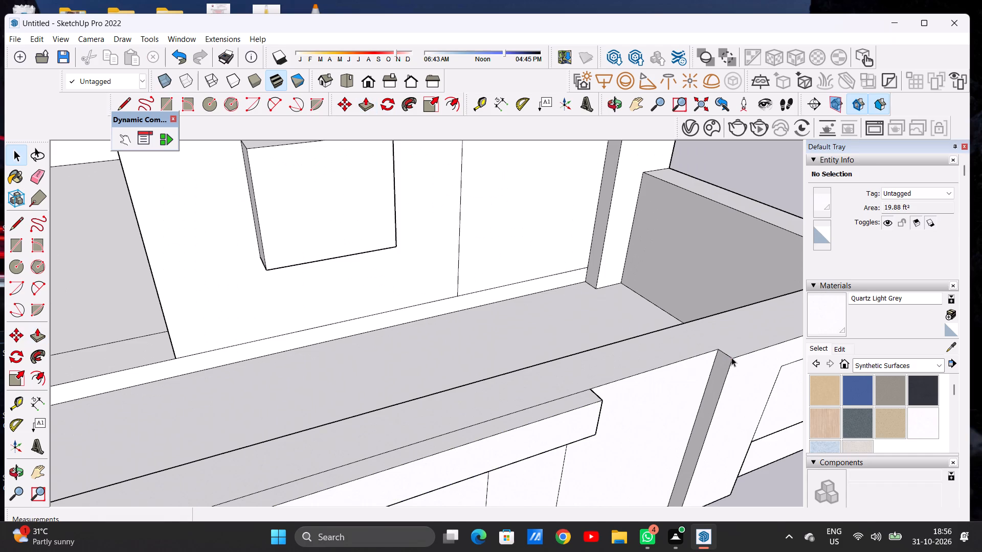
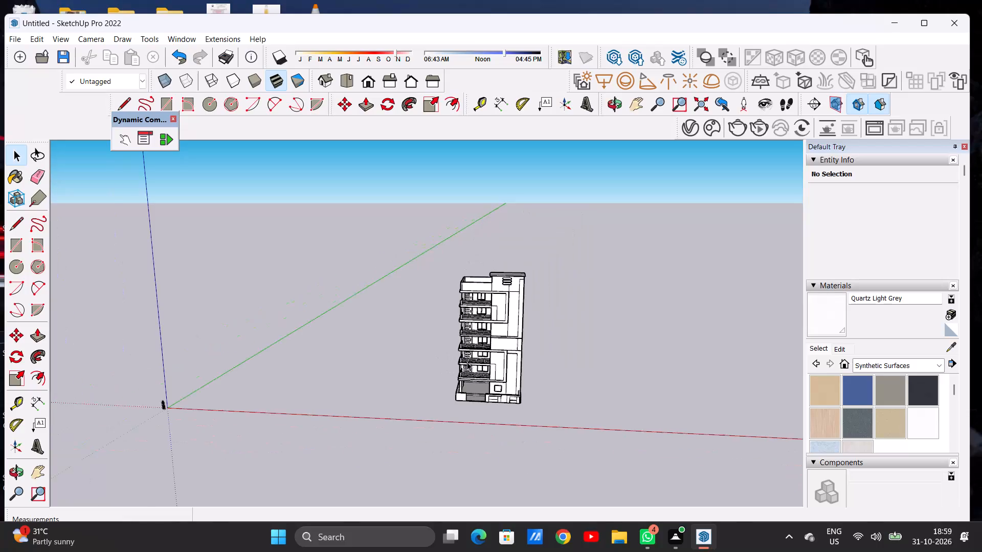
Pull the narrow strip beside the recessed panel, under the overhanging cap of the front boundary wall, outward about 4 13/16".
scroll(493, 365, "up", 8)
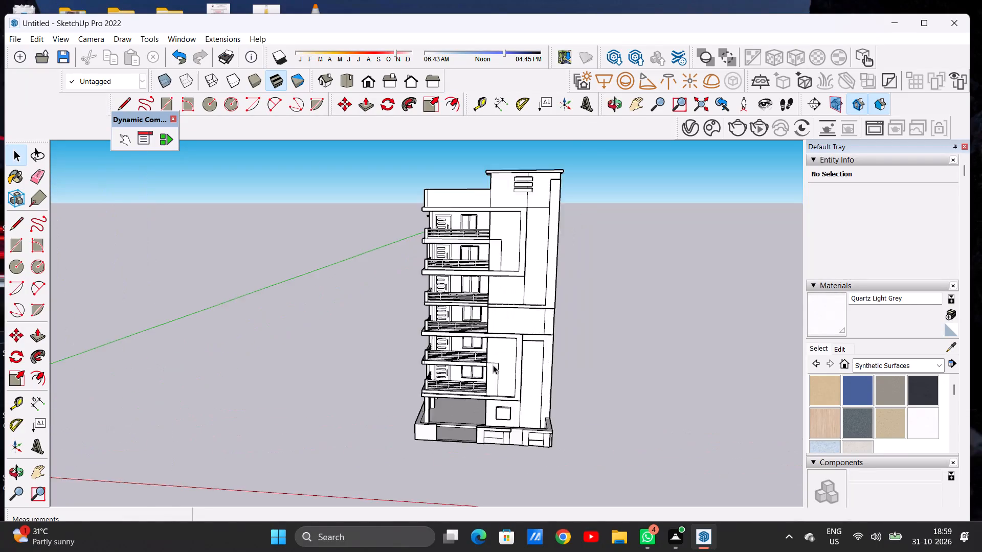
scroll(493, 365, "up", 10)
scroll(507, 399, "down", 8)
middle_click_drag(532, 440, 539, 423)
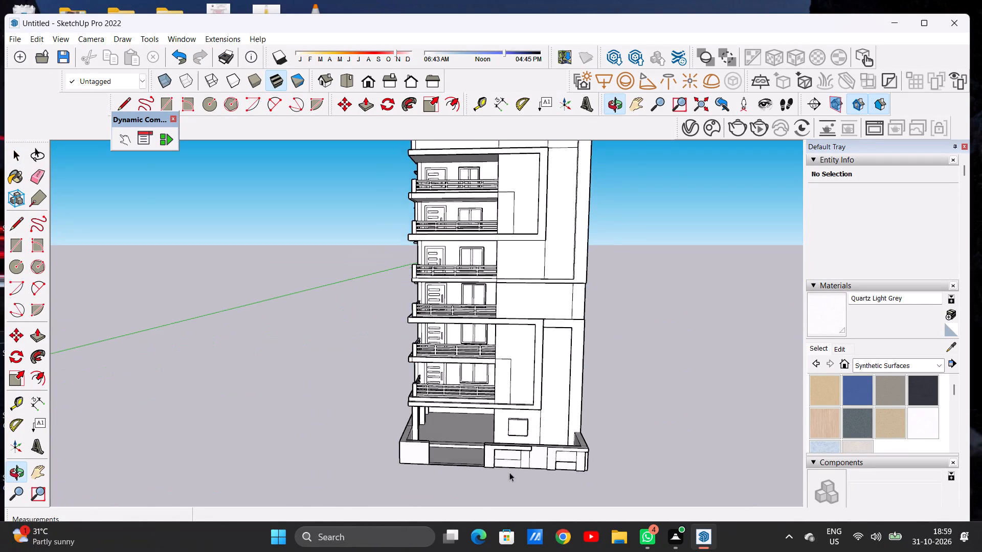
scroll(509, 472, "up", 6)
scroll(509, 472, "down", 1)
scroll(545, 445, "up", 6)
scroll(563, 409, "down", 7)
middle_click_drag(549, 446, 468, 450)
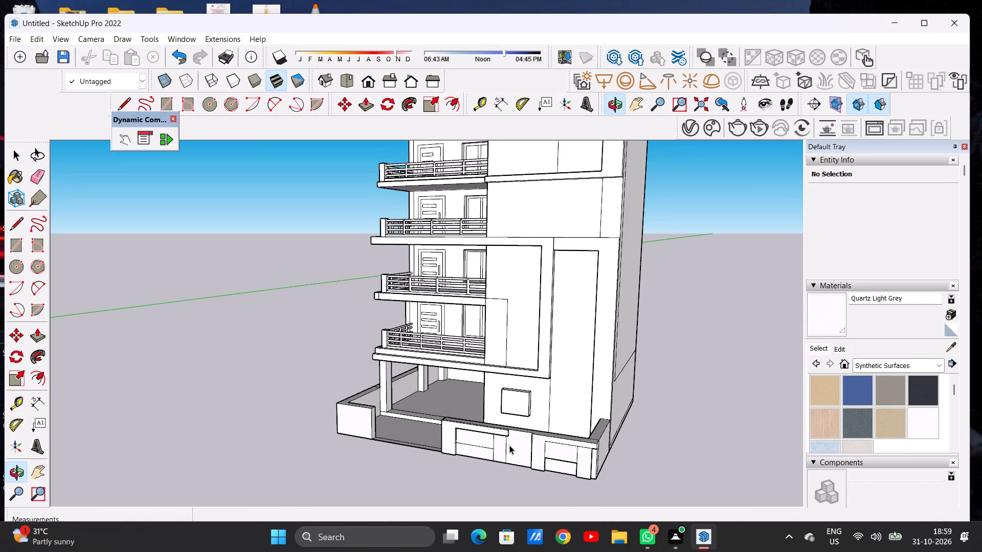
scroll(573, 383, "down", 7)
middle_click_drag(504, 438, 446, 464)
scroll(500, 426, "up", 5)
scroll(509, 447, "down", 1)
scroll(509, 447, "up", 1)
scroll(509, 447, "down", 1)
scroll(509, 447, "up", 5)
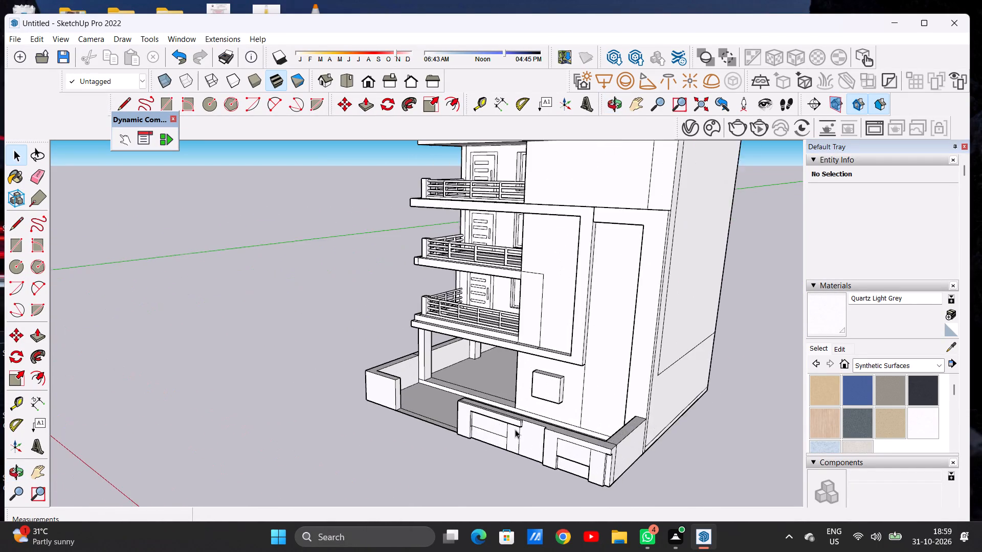
scroll(515, 429, "up", 7)
key("p")
middle_click_drag(527, 426, 489, 432)
scroll(463, 443, "up", 7)
scroll(467, 434, "down", 1)
scroll(467, 434, "up", 1)
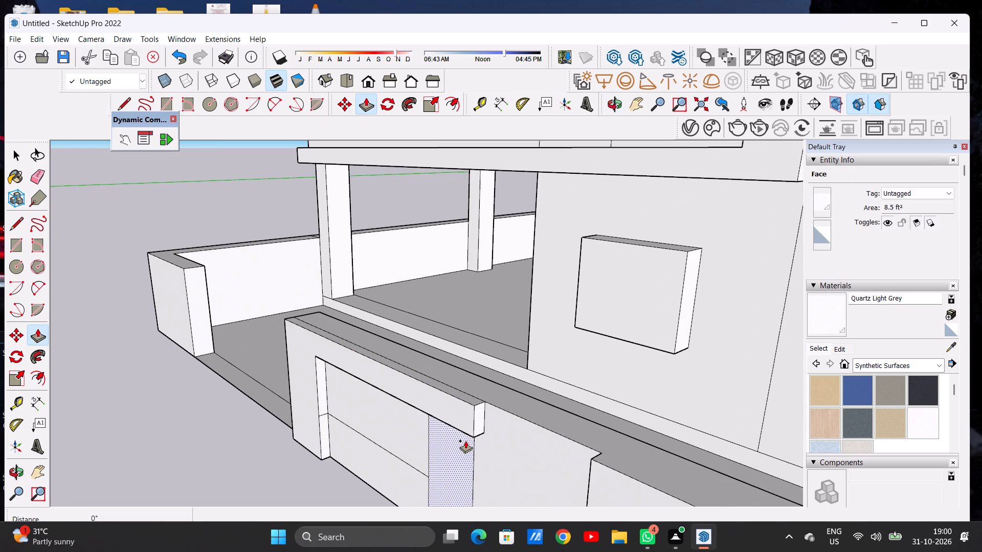
left_click(465, 441)
left_click(466, 434)
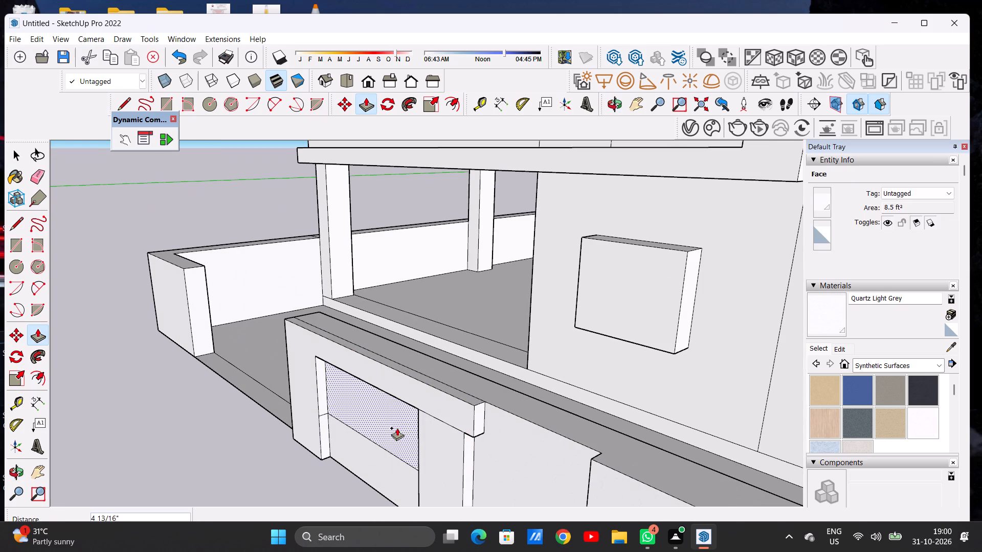
Pull the upper recessed panel next to that strip out by 4 13/16", leaving the lower panel recessed.
left_click(407, 420)
left_click(417, 410)
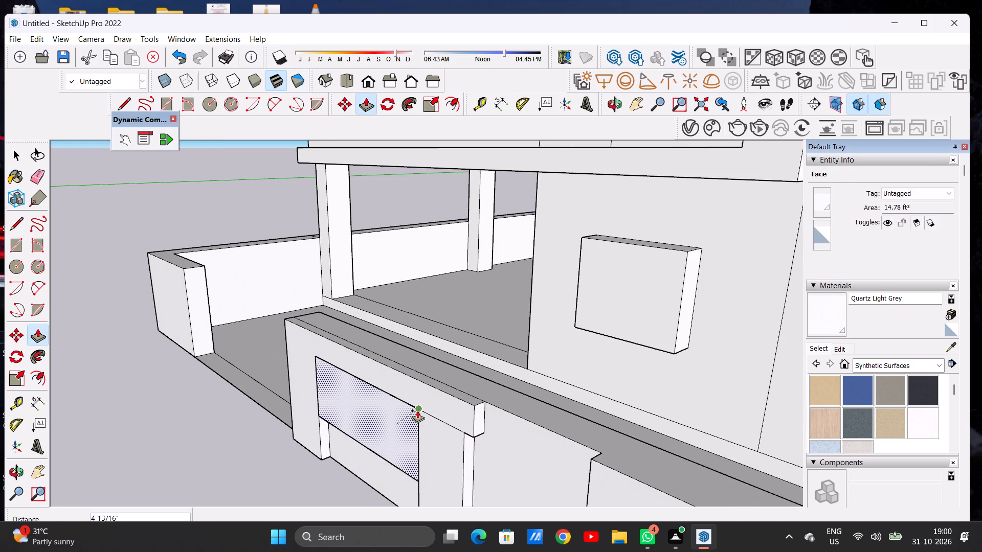
key("space")
Examine the building's front facade and the street-side boundary wall from close up and from a distance.
scroll(510, 405, "down", 20)
scroll(510, 405, "down", 3)
middle_click_drag(474, 423, 617, 374)
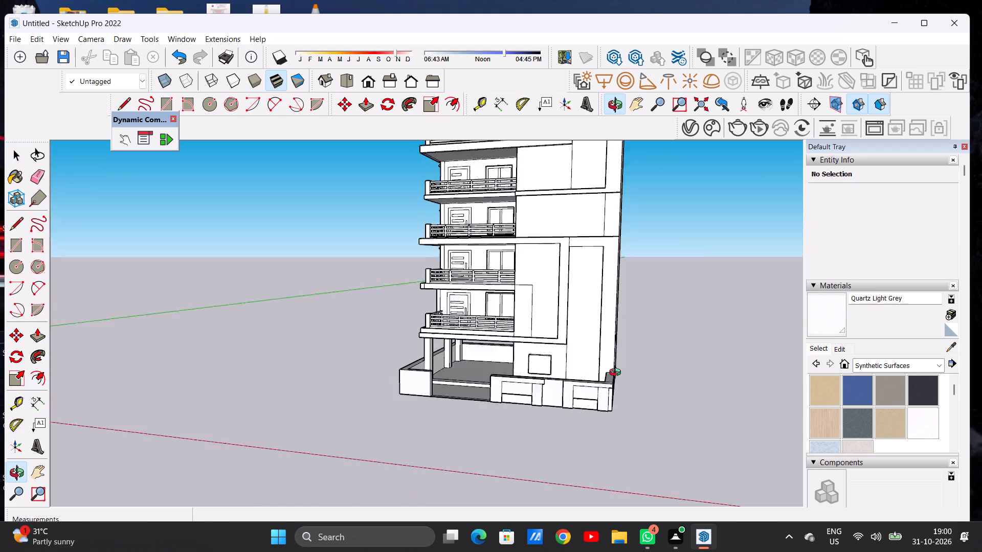
middle_click_drag(617, 374, 629, 366)
scroll(485, 389, "up", 17)
scroll(520, 393, "down", 15)
scroll(516, 418, "up", 1)
scroll(516, 418, "down", 10)
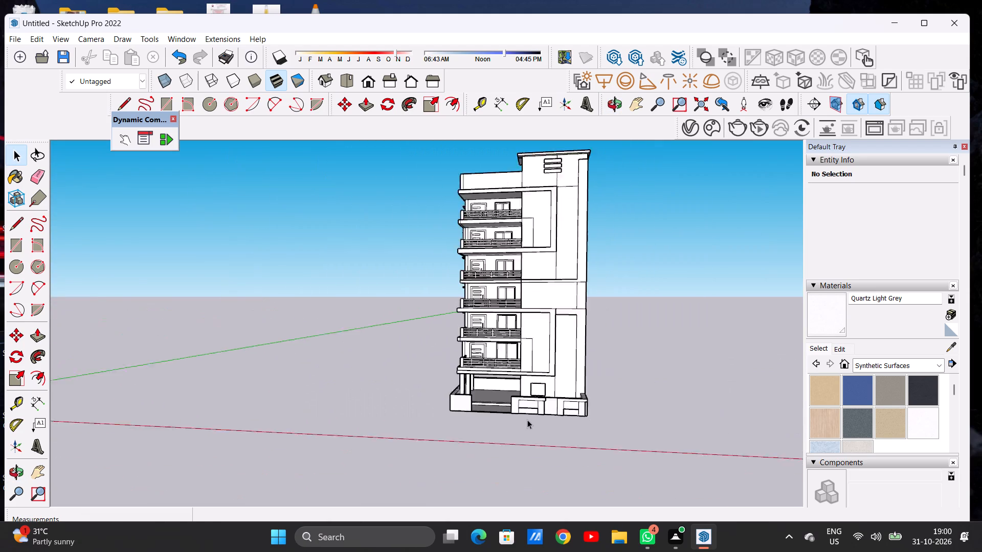
scroll(527, 420, "down", 7)
scroll(533, 397, "up", 6)
scroll(533, 397, "down", 1)
scroll(534, 398, "up", 12)
middle_click_drag(522, 459, 550, 399)
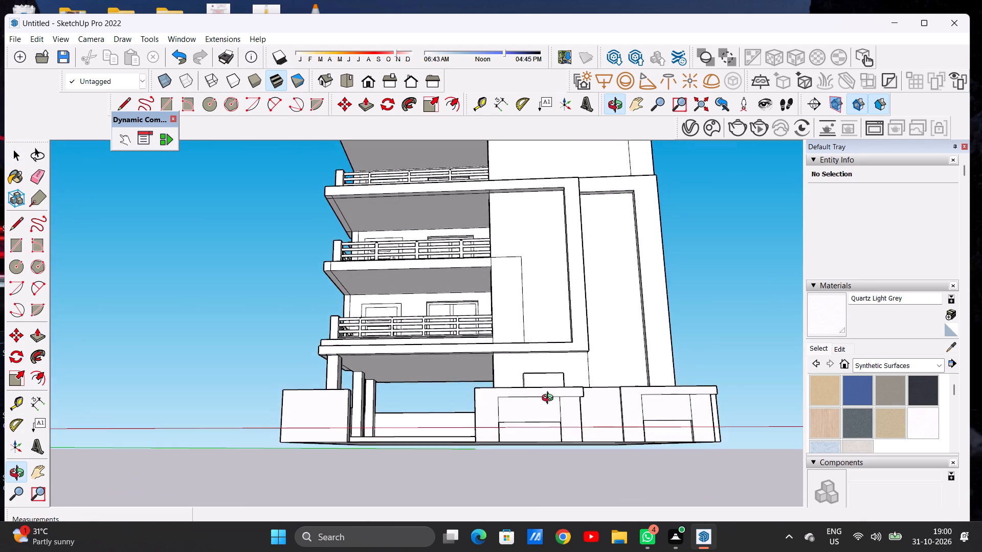
middle_click_drag(550, 399, 530, 450)
scroll(523, 448, "down", 13)
scroll(559, 444, "up", 14)
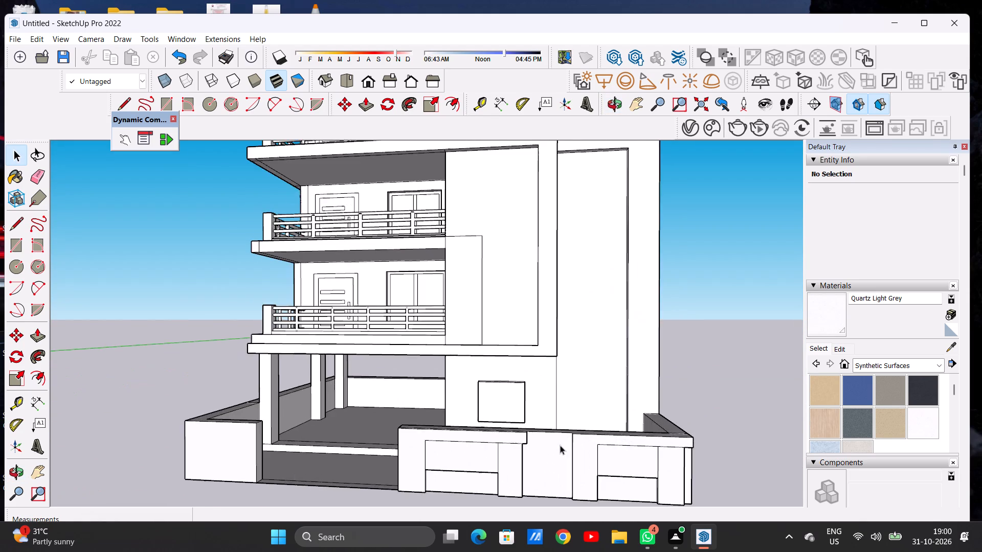
scroll(574, 434, "down", 8)
middle_click_drag(592, 445, 612, 454)
scroll(612, 459, "down", 3)
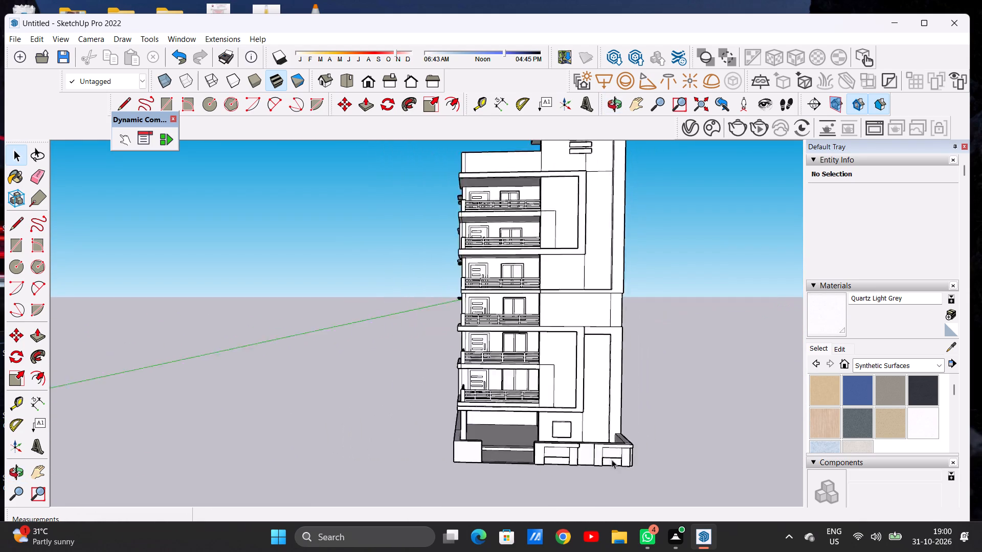
scroll(612, 459, "down", 8)
scroll(548, 460, "up", 8)
scroll(544, 458, "down", 3)
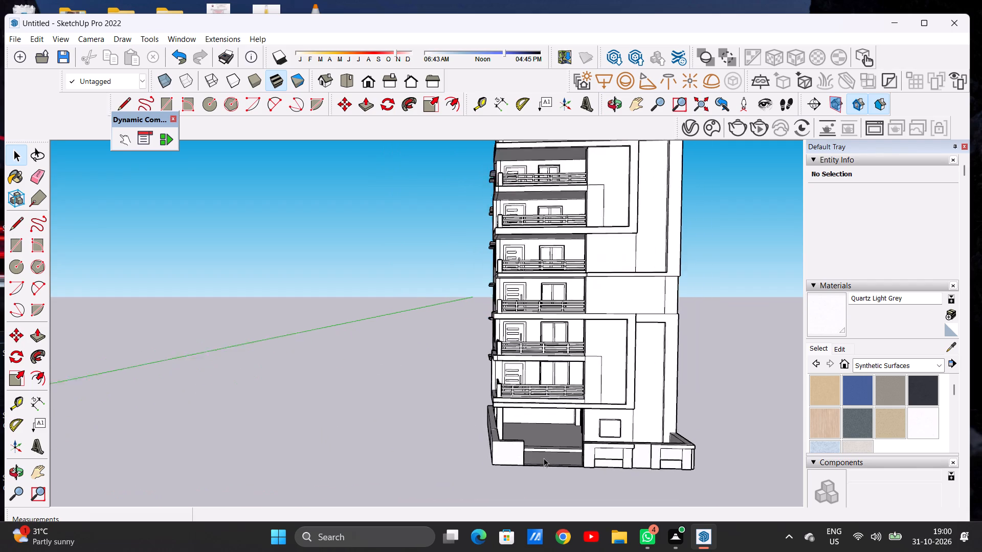
scroll(544, 458, "down", 2)
scroll(562, 394, "down", 4)
middle_click_drag(596, 440, 548, 467)
Pull the floor strip across the front gate opening up about 4 7/8" as a raised sill.
scroll(548, 466, "up", 7)
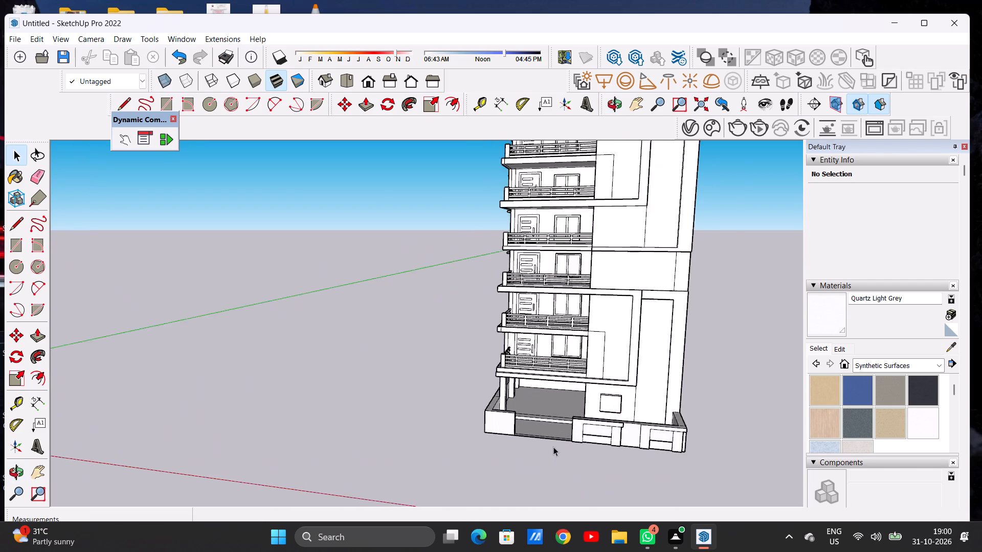
scroll(553, 447, "down", 1)
scroll(553, 447, "up", 4)
middle_click_drag(528, 373, 571, 436)
scroll(488, 341, "down", 5)
scroll(527, 398, "up", 2)
scroll(527, 399, "down", 1)
scroll(528, 400, "up", 2)
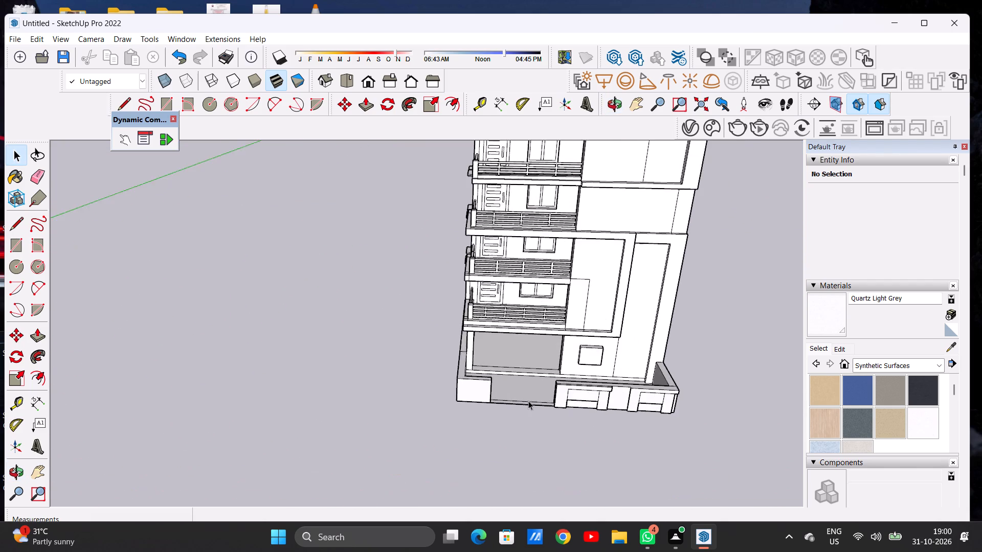
scroll(528, 401, "up", 4)
scroll(538, 405, "down", 1)
scroll(538, 405, "up", 11)
middle_click_drag(515, 369, 542, 407)
scroll(444, 393, "down", 7)
scroll(524, 406, "up", 11)
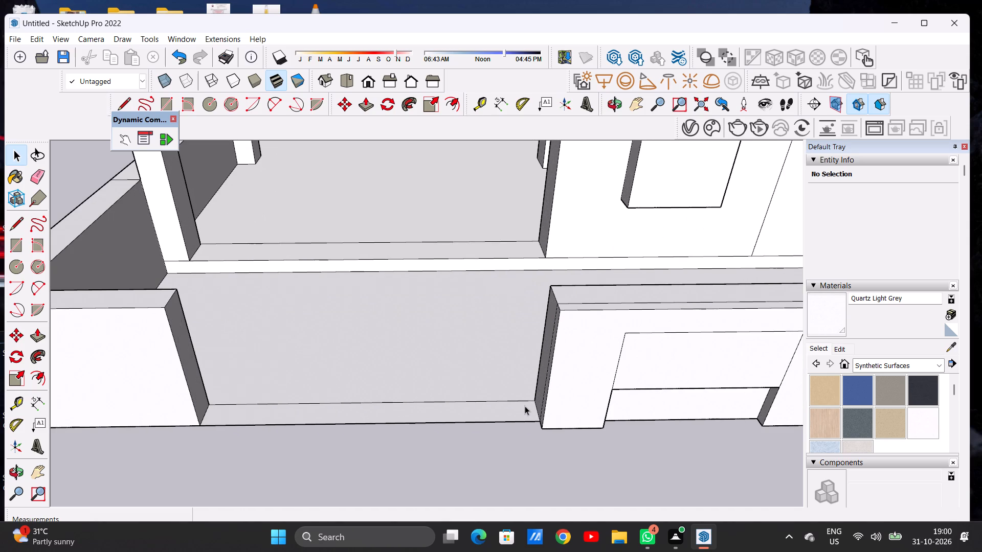
key("p")
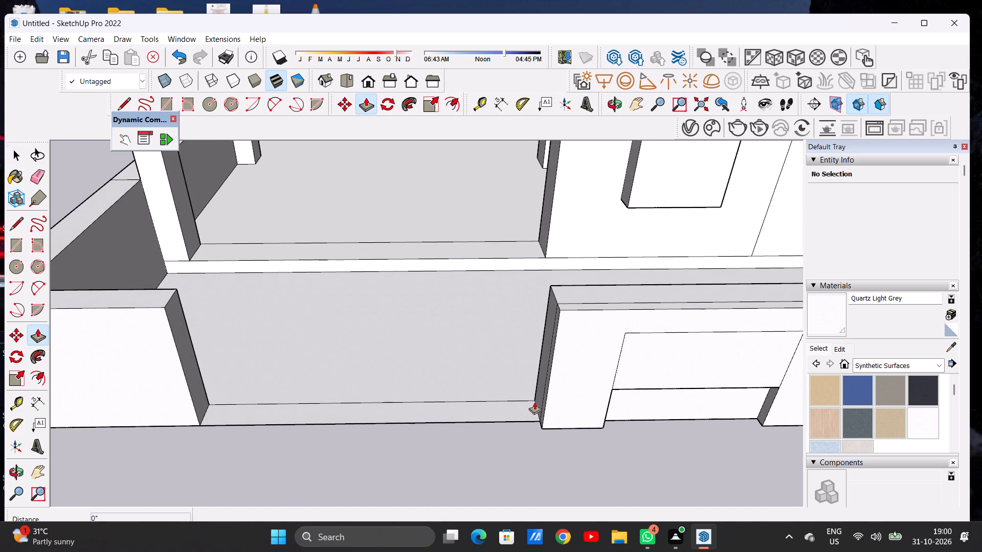
scroll(534, 402, "up", 2)
scroll(534, 402, "down", 1)
scroll(534, 402, "up", 1)
left_click(534, 409)
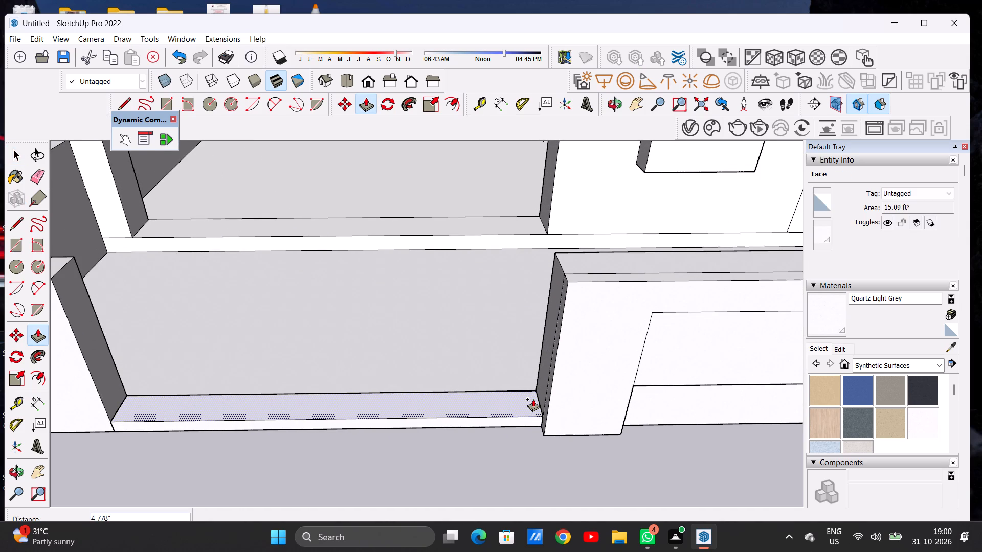
left_click(532, 400)
key("space")
Draw a vertical rectangle about 4 15/16" by 4' 6 9/16" on the short boundary wall's end face, rising from the gate sill.
scroll(527, 436, "down", 5)
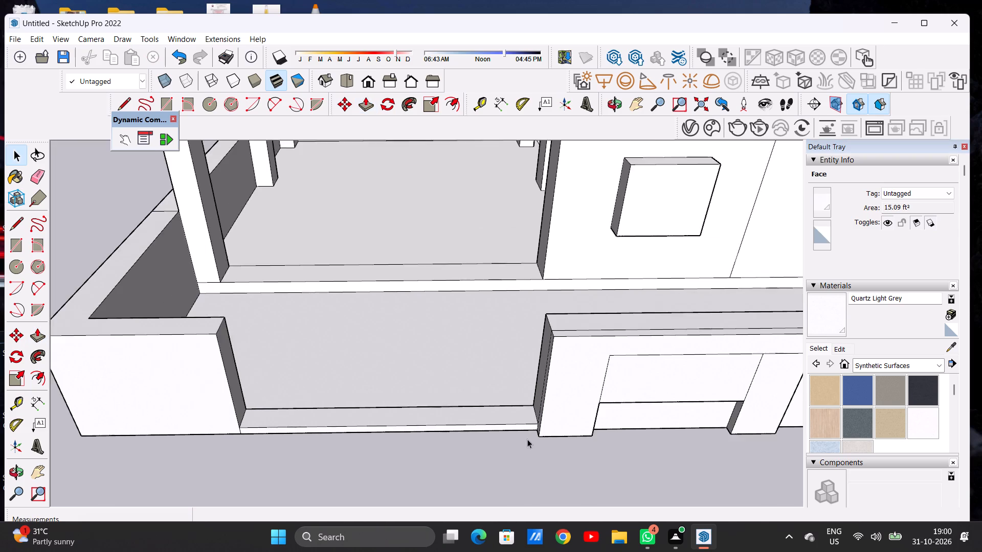
scroll(527, 439, "down", 9)
middle_click_drag(470, 434, 450, 352)
scroll(409, 358, "up", 4)
middle_click_drag(453, 398, 286, 389)
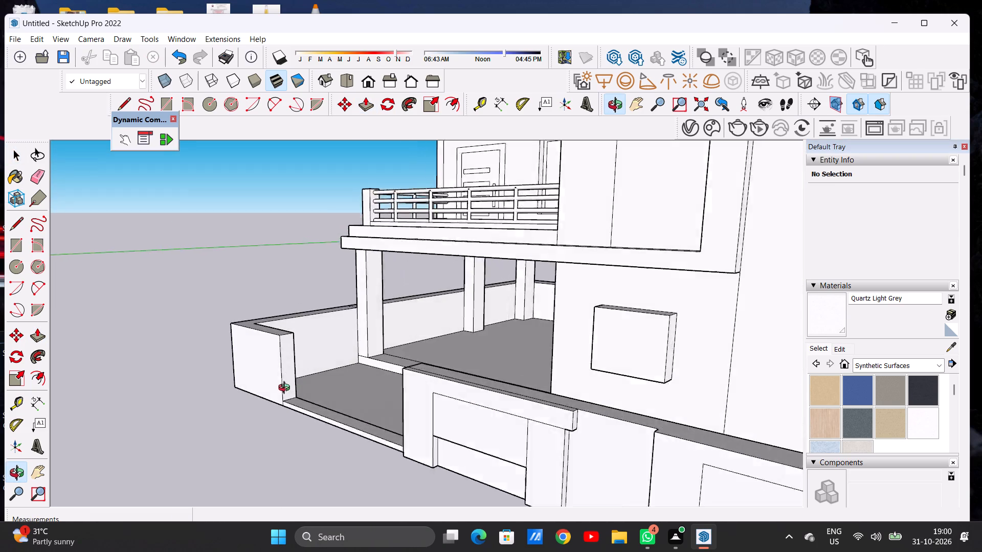
middle_click_drag(286, 389, 267, 410)
scroll(578, 395, "down", 3)
scroll(588, 397, "up", 1)
scroll(589, 397, "down", 9)
scroll(446, 377, "up", 4)
scroll(452, 375, "down", 1)
scroll(455, 375, "up", 4)
scroll(470, 365, "down", 1)
scroll(470, 365, "up", 4)
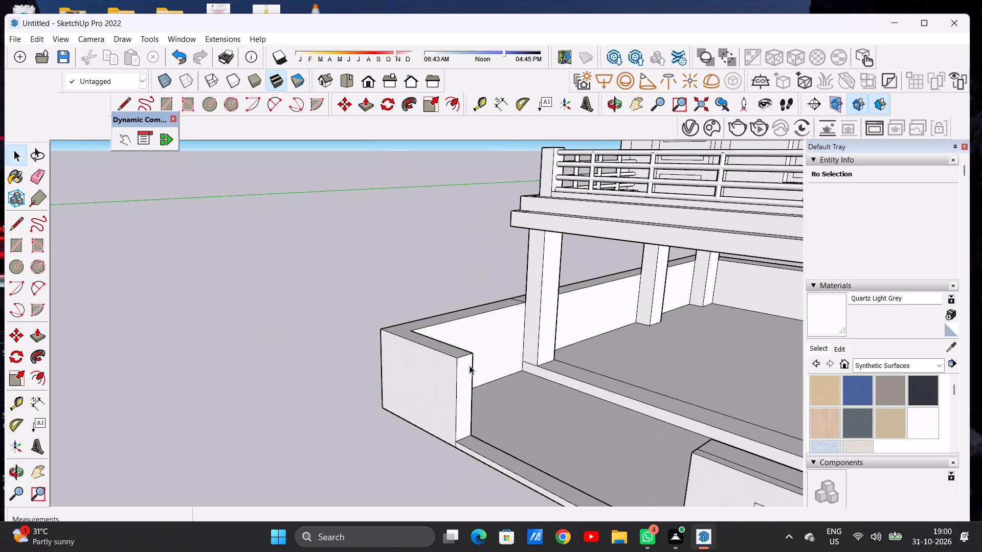
middle_click_drag(470, 421, 412, 405)
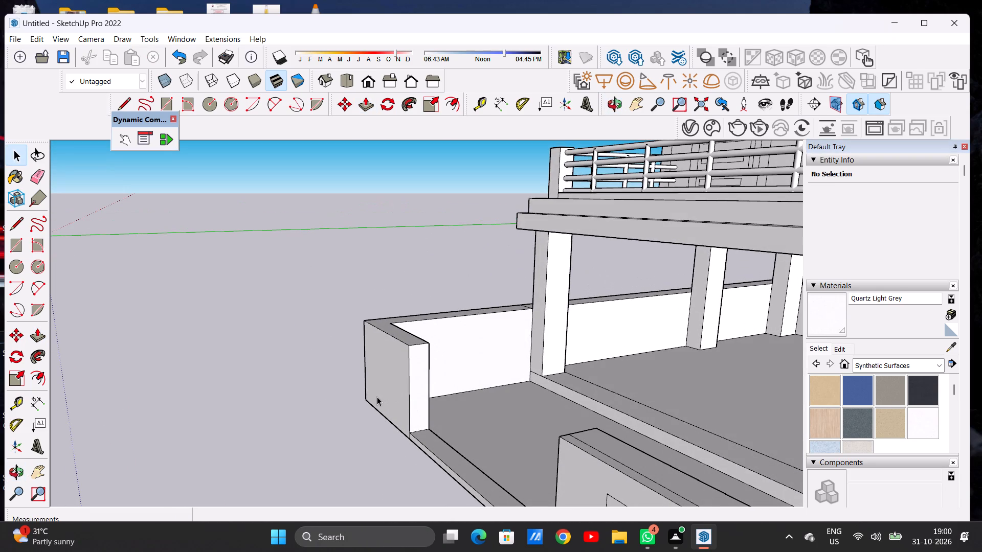
key("r")
scroll(406, 436, "up", 8)
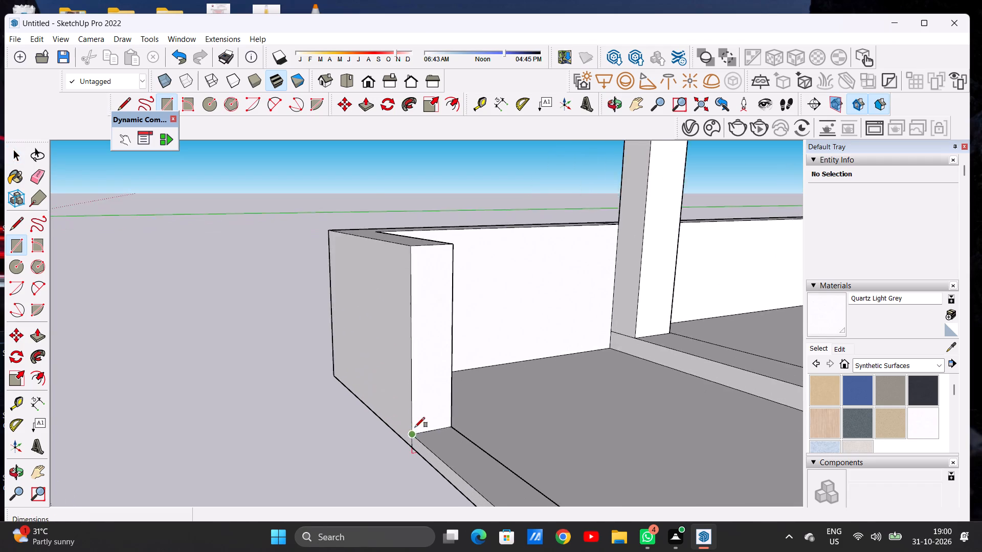
scroll(415, 427, "up", 3)
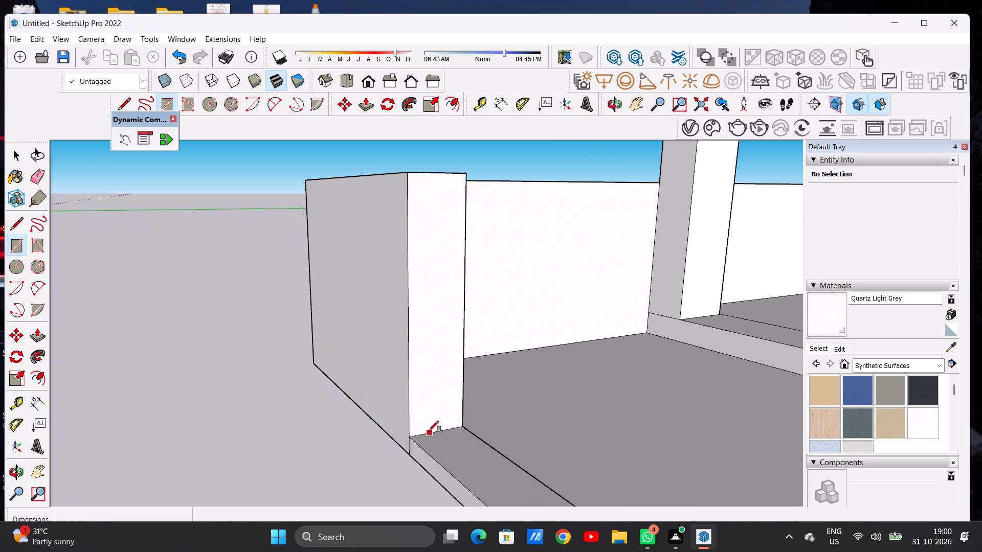
left_click(429, 431)
left_click(448, 423)
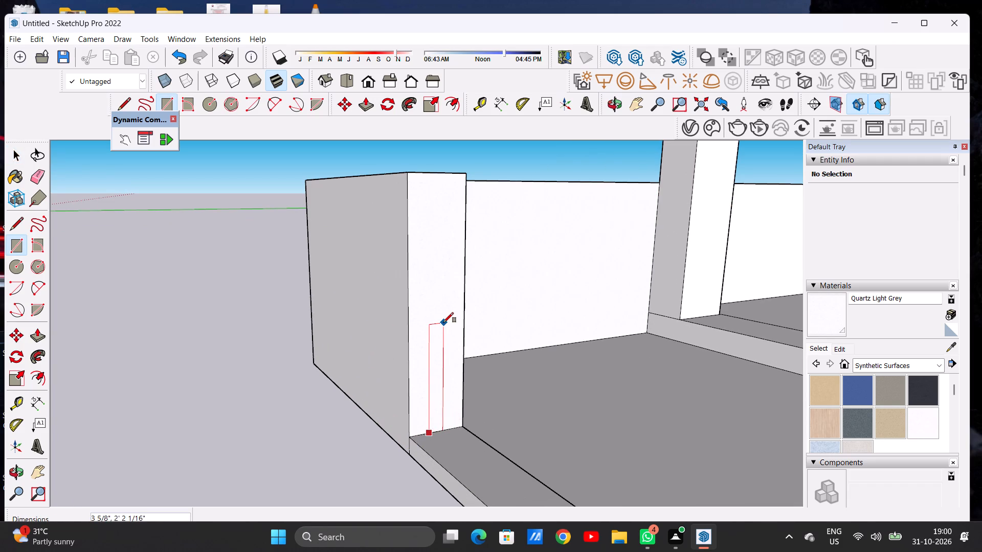
left_click(450, 194)
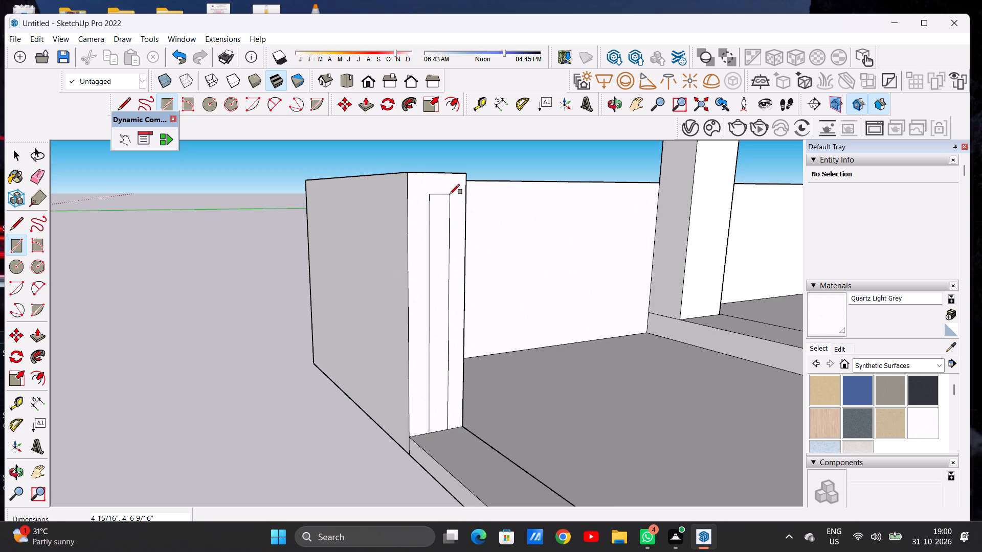
key("space")
Copy the narrow rectangle about 12' 10 5/16" across the gate opening onto the opposite wall's end face.
scroll(452, 277, "down", 7)
scroll(460, 334, "up", 1)
scroll(459, 337, "down", 1)
scroll(458, 340, "up", 4)
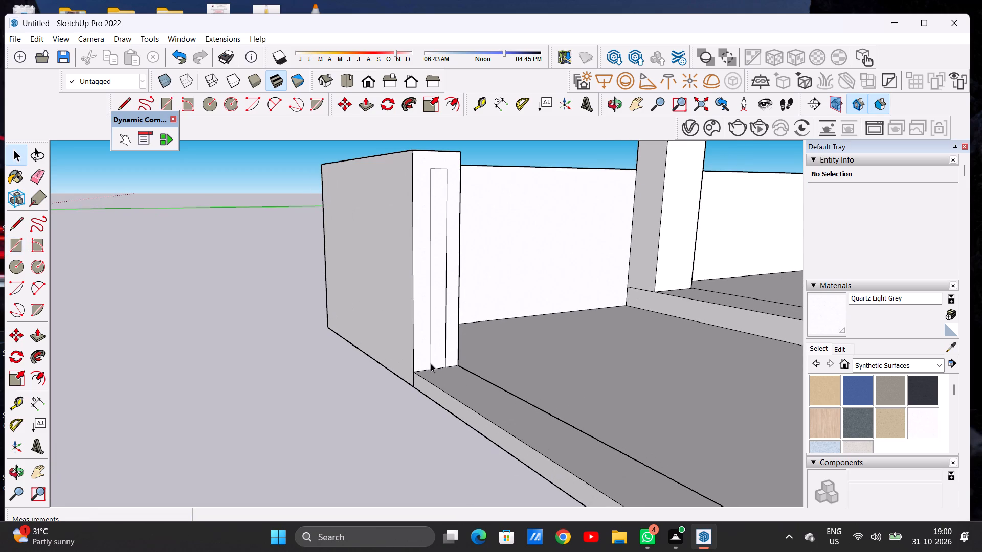
double_click(435, 363)
key("m")
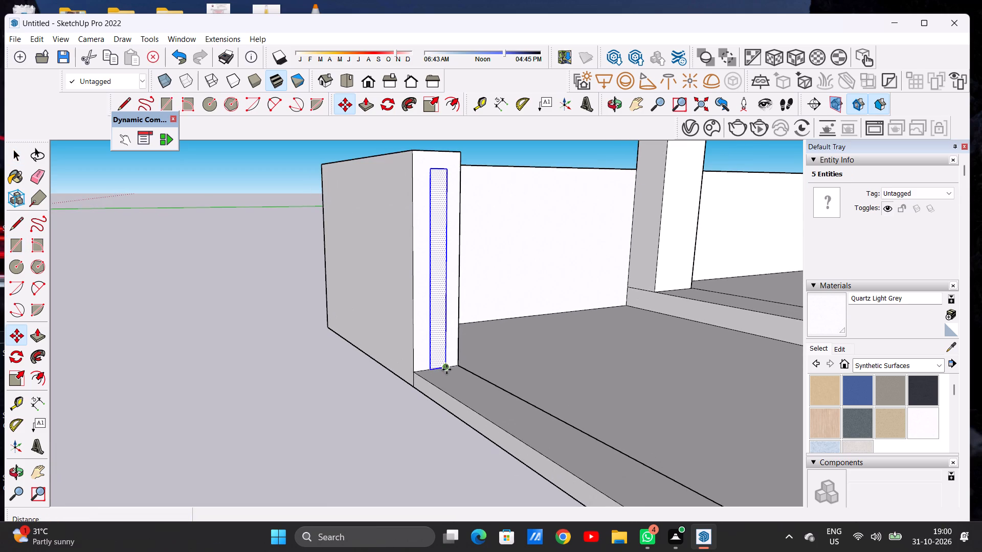
left_click(429, 369)
scroll(478, 398, "down", 13)
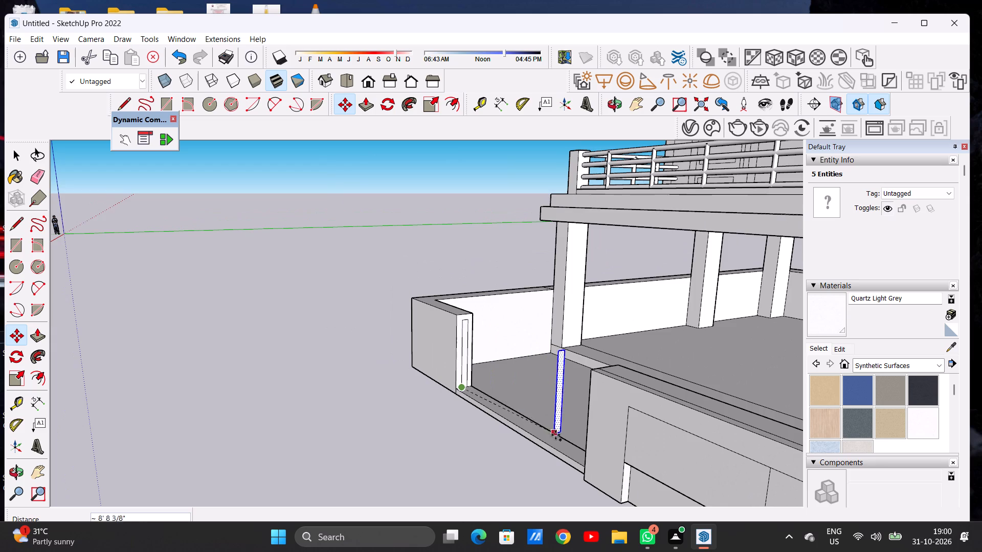
middle_click_drag(559, 449, 706, 435)
scroll(695, 398, "up", 5)
middle_click_drag(693, 394, 718, 434)
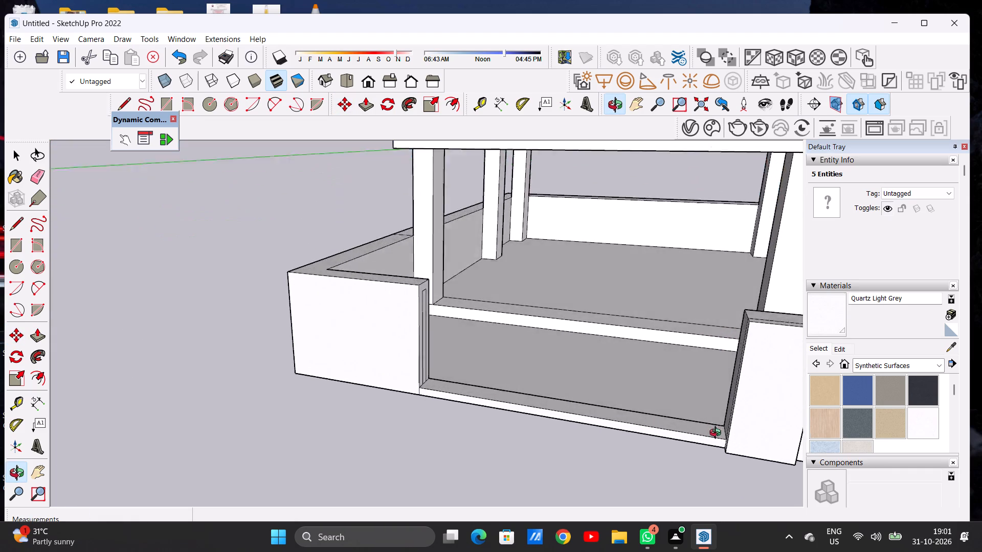
middle_click_drag(718, 434, 727, 453)
scroll(725, 447, "up", 13)
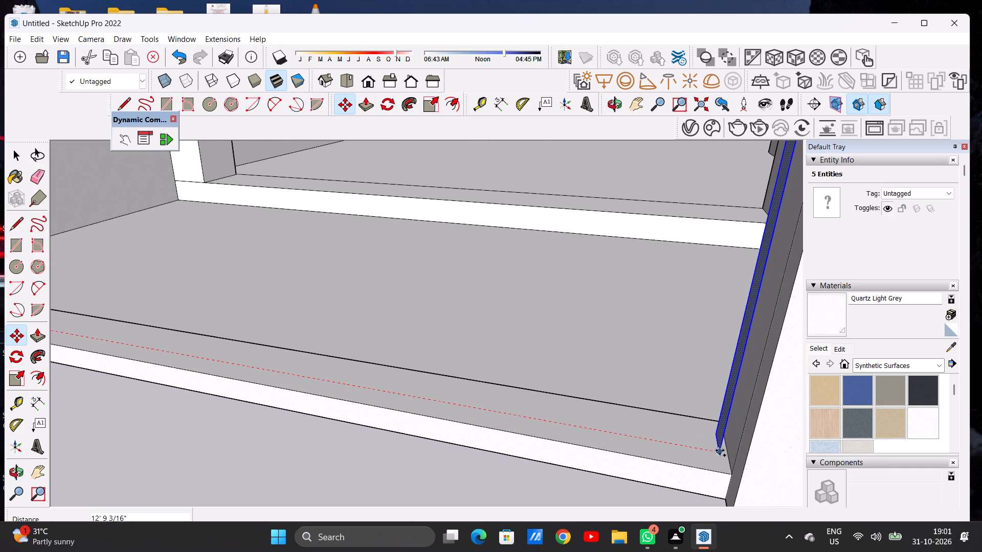
left_click(726, 454)
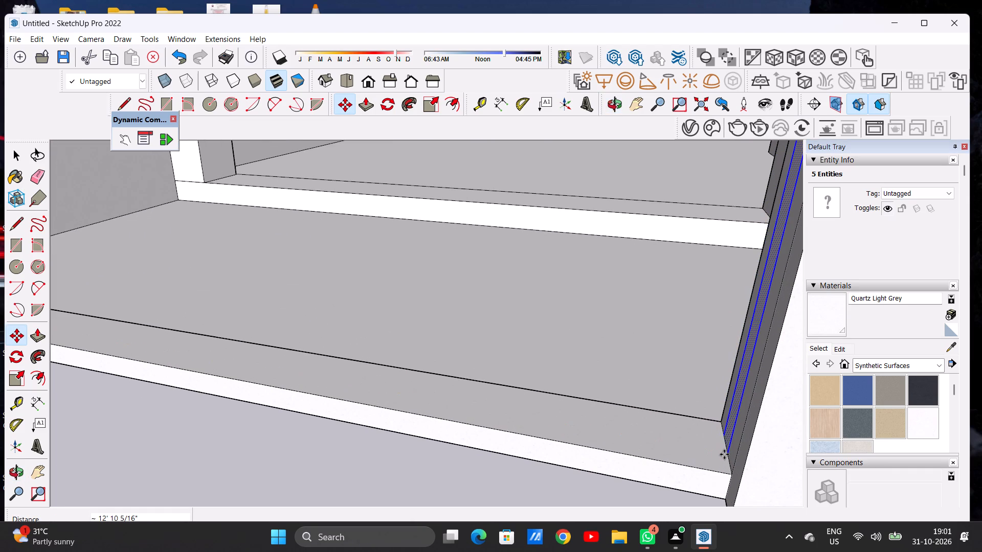
key("space")
scroll(650, 394, "down", 3)
scroll(650, 394, "up", 1)
scroll(650, 394, "down", 13)
left_click(641, 473)
Examine the gate opening with its matching narrow outlines from close up, from a distance and from above.
middle_click_drag(677, 377, 704, 375)
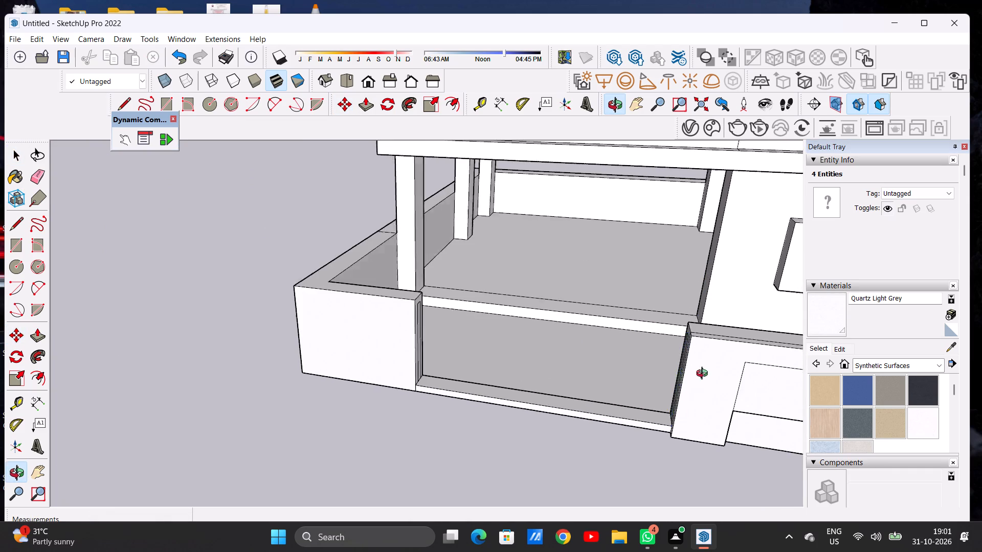
middle_click_drag(704, 375, 776, 340)
scroll(665, 298, "up", 4)
scroll(668, 296, "down", 1)
scroll(668, 296, "up", 4)
middle_click_drag(708, 320, 723, 318)
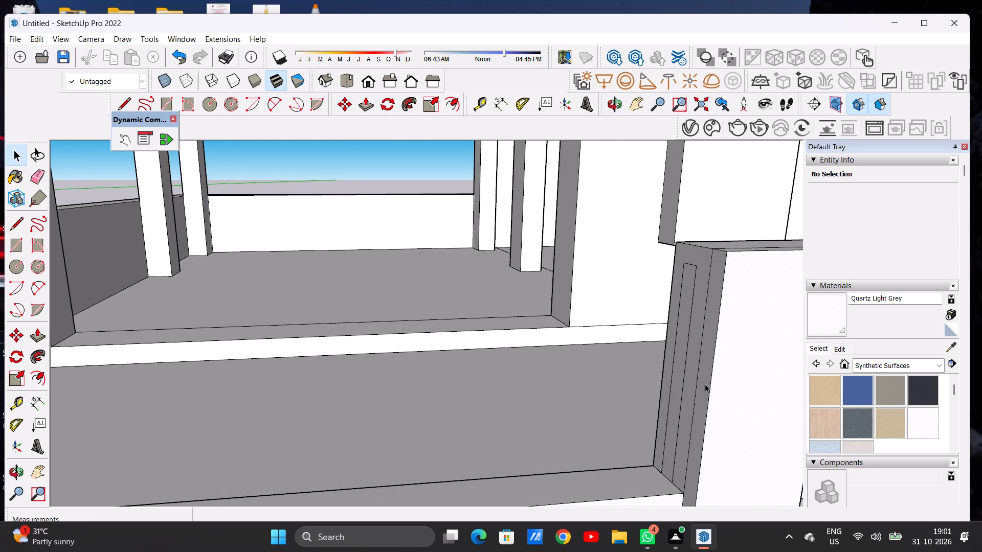
scroll(695, 399, "down", 16)
middle_click_drag(665, 421, 593, 405)
scroll(593, 399, "down", 6)
middle_click_drag(607, 405, 607, 423)
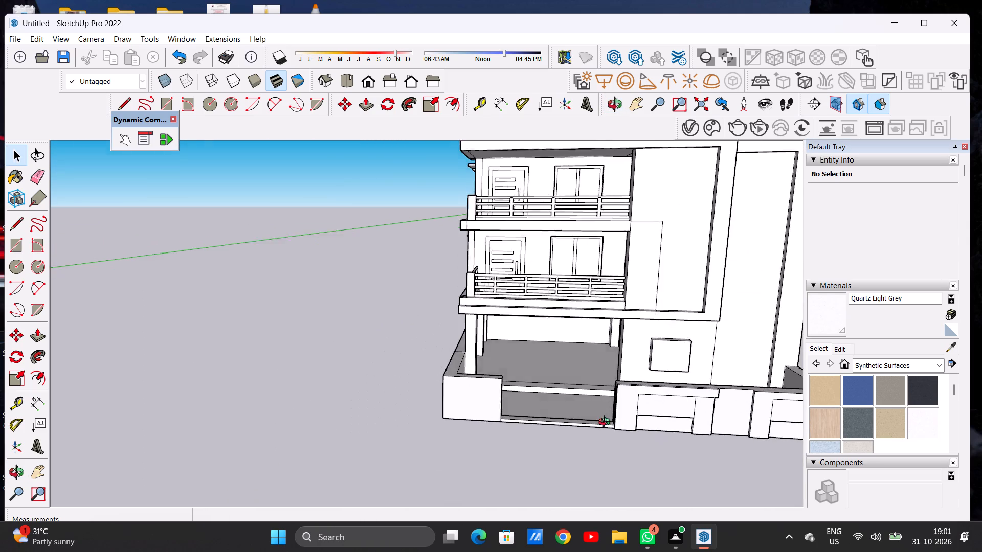
middle_click_drag(607, 423, 615, 467)
scroll(584, 341, "down", 5)
middle_click_drag(584, 387, 594, 435)
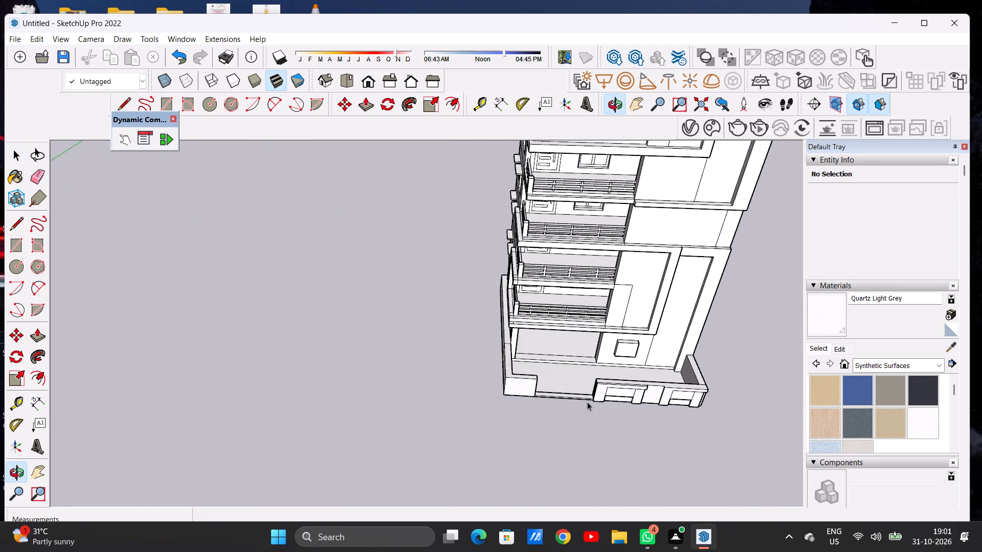
scroll(588, 400, "up", 20)
scroll(590, 399, "down", 1)
middle_click_drag(586, 397, 589, 436)
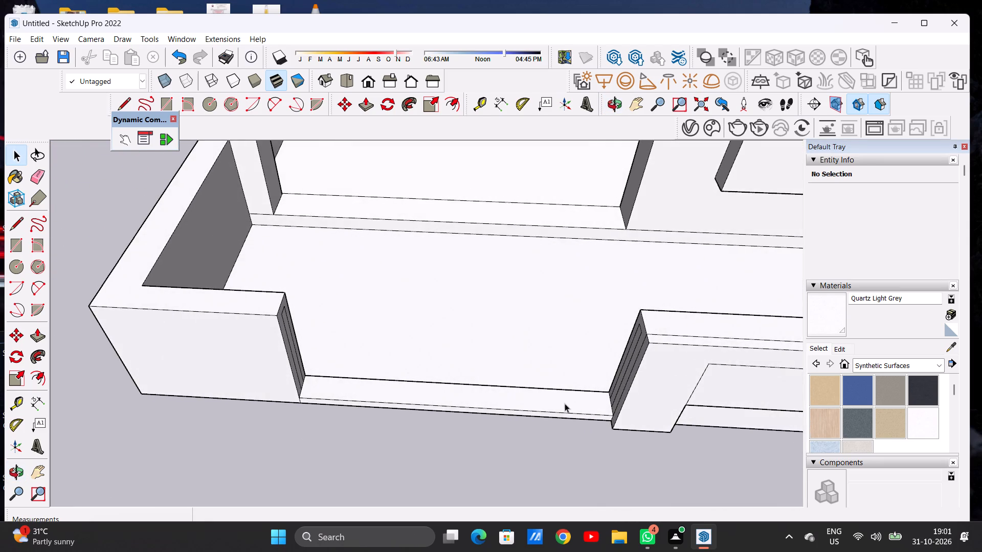
Draw two parallel lines about 12' 10 5/16" along the gate sill, joining the base corners of the opposite wall-end outlines.
scroll(565, 403, "up", 6)
key("l")
scroll(630, 405, "up", 2)
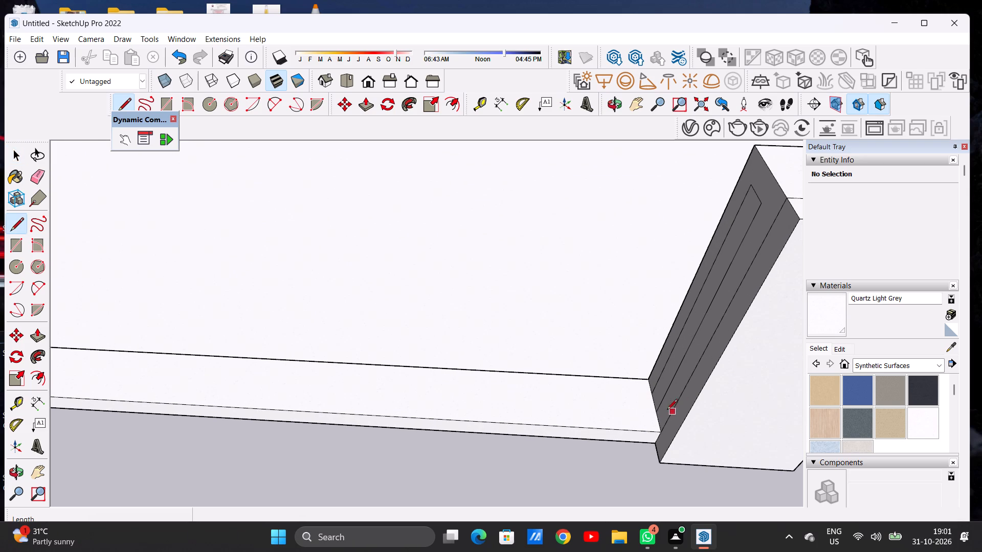
left_click(656, 410)
scroll(680, 400, "down", 2)
scroll(680, 400, "up", 1)
scroll(680, 400, "down", 8)
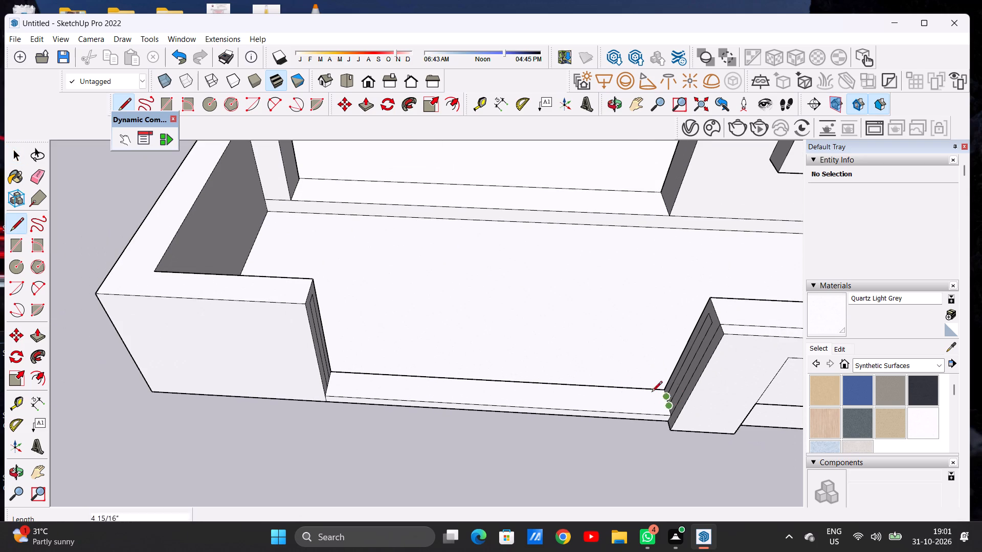
scroll(338, 382, "up", 4)
scroll(338, 382, "down", 1)
scroll(336, 382, "up", 2)
scroll(336, 382, "down", 1)
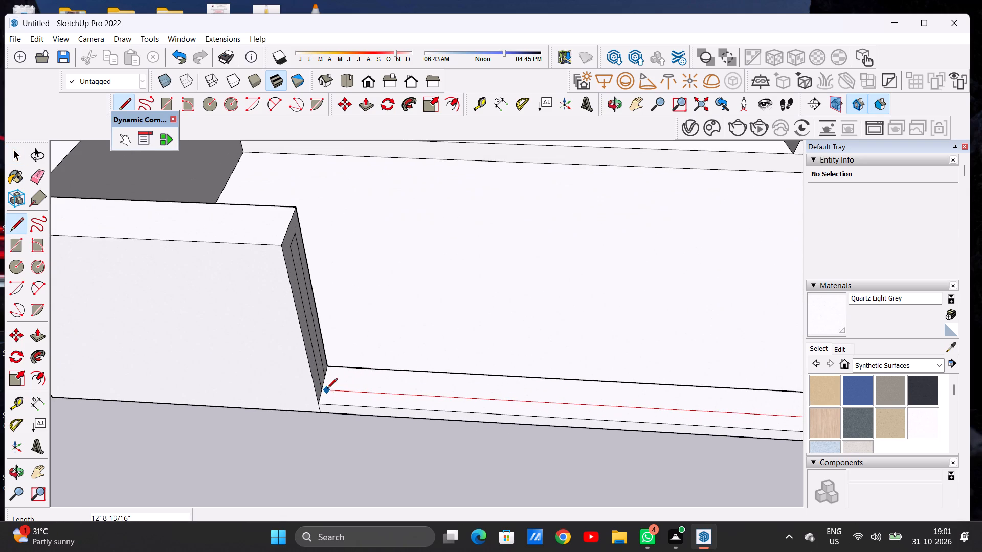
left_click(323, 390)
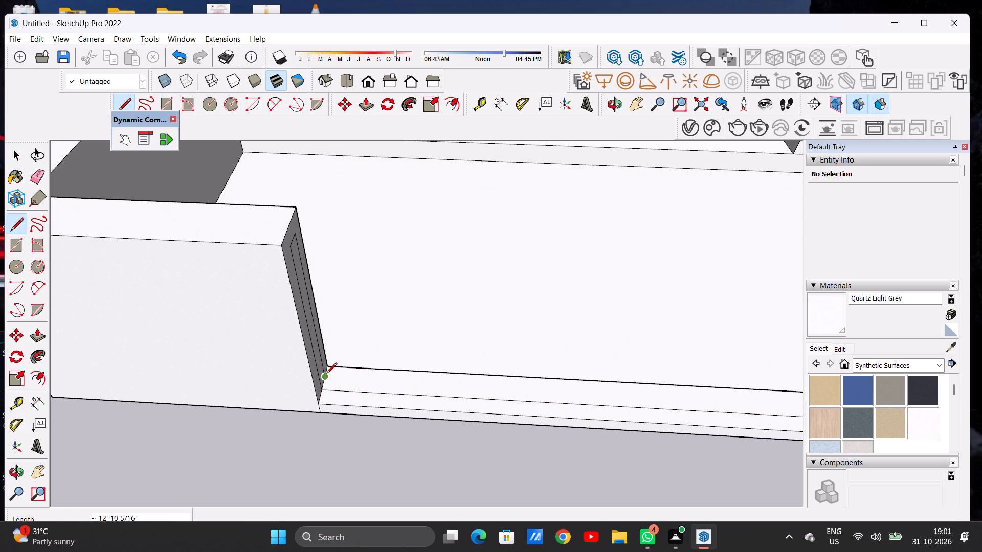
left_click(326, 374)
scroll(468, 378, "down", 5)
scroll(468, 379, "up", 1)
scroll(468, 379, "down", 6)
scroll(617, 389, "up", 5)
scroll(617, 389, "down", 1)
scroll(617, 389, "up", 4)
scroll(643, 396, "down", 1)
scroll(643, 396, "up", 2)
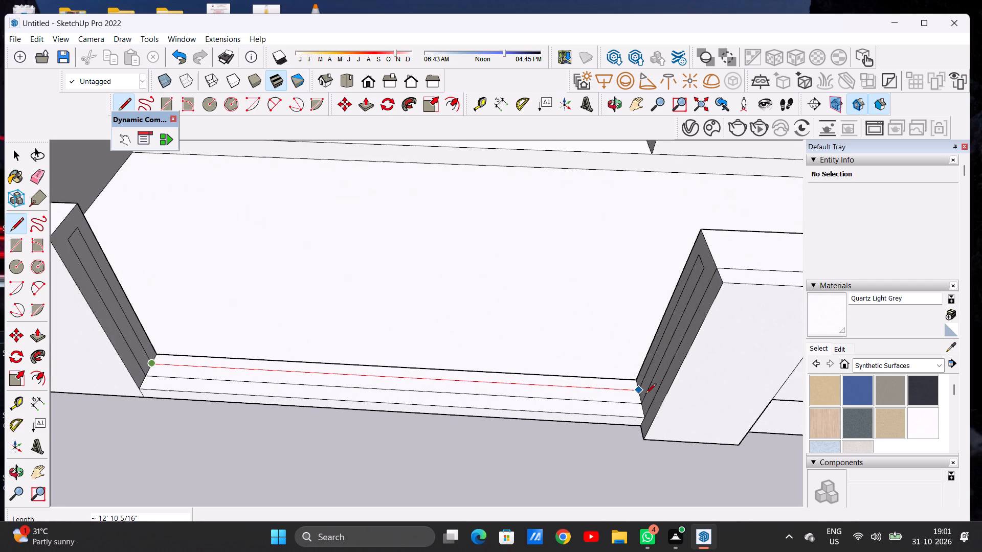
scroll(645, 395, "up", 2)
left_click(633, 389)
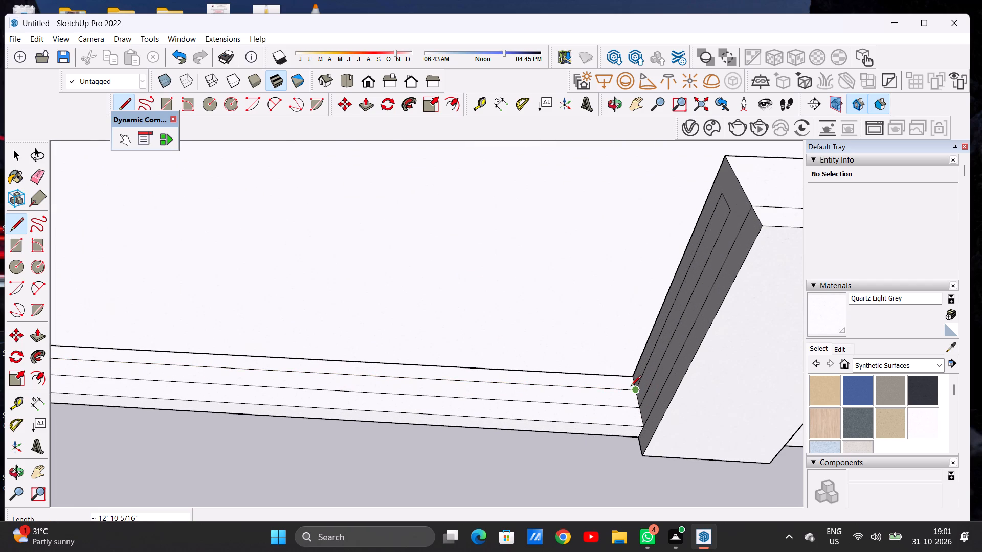
key("space")
Examine the divided gate sill and the surrounding boundary wall from several angles and distances.
scroll(634, 452, "down", 3)
scroll(634, 454, "up", 1)
scroll(634, 454, "down", 16)
middle_click_drag(626, 431, 620, 378)
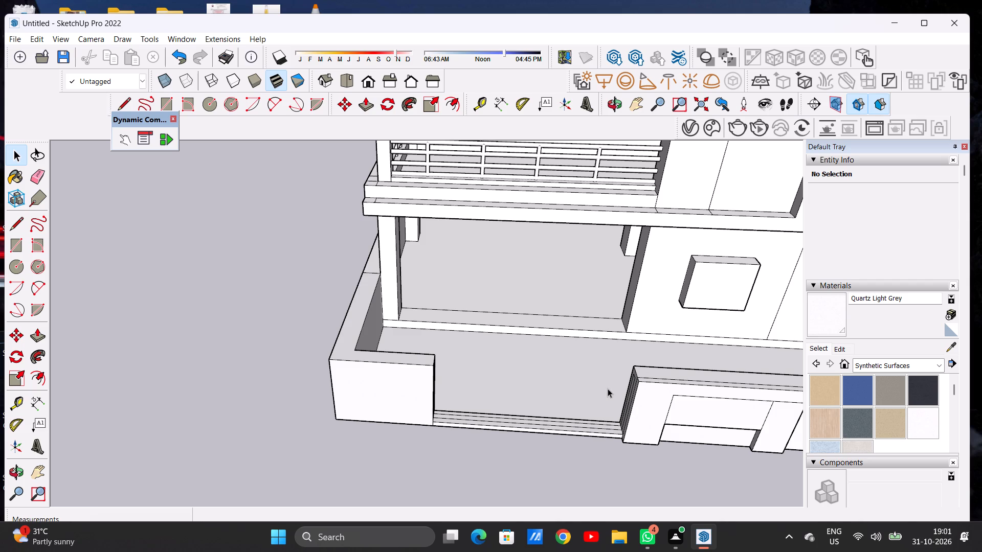
scroll(568, 432, "down", 4)
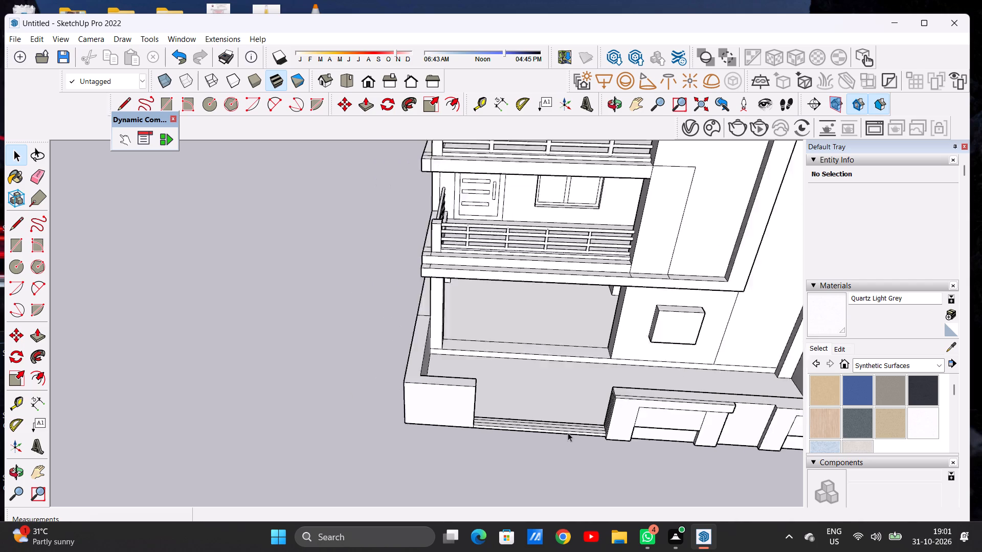
scroll(568, 432, "down", 6)
middle_click_drag(531, 426, 520, 372)
scroll(520, 372, "down", 1)
scroll(478, 402, "down", 7)
scroll(518, 408, "up", 2)
scroll(518, 408, "down", 1)
scroll(518, 408, "up", 17)
middle_click_drag(489, 416, 404, 395)
middle_click_drag(401, 398, 393, 409)
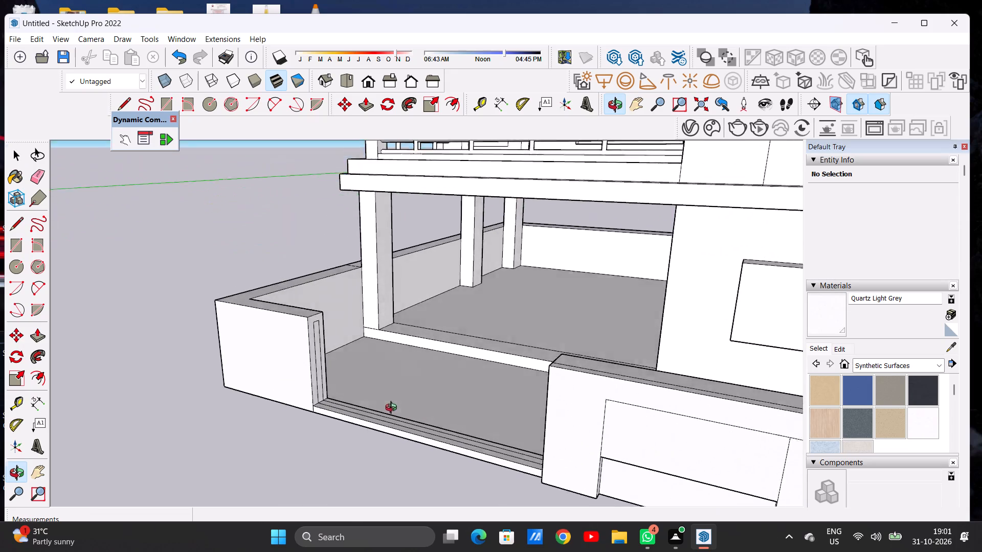
middle_click_drag(393, 409, 406, 440)
scroll(495, 382, "down", 6)
middle_click_drag(436, 410, 463, 442)
scroll(430, 419, "up", 17)
scroll(399, 419, "down", 10)
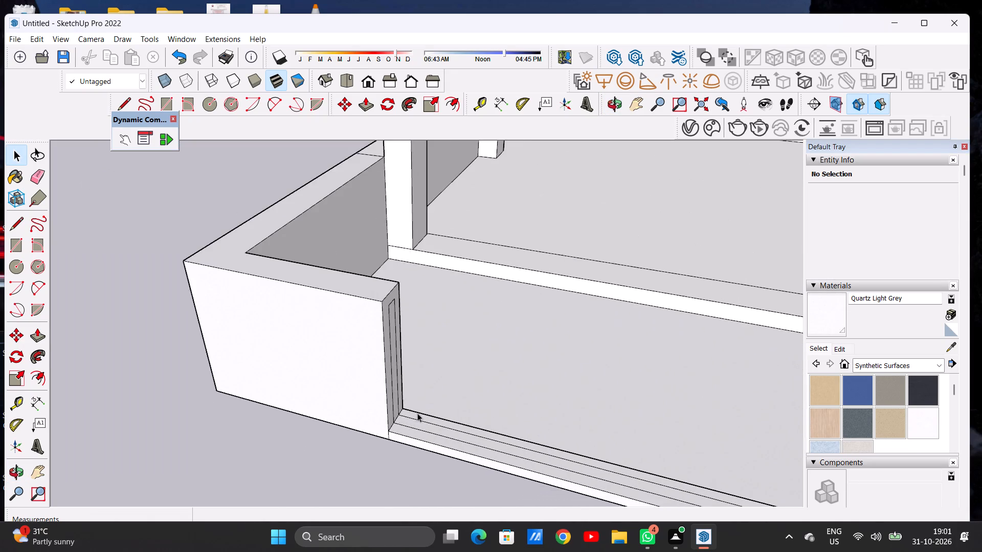
scroll(417, 413, "down", 4)
middle_click_drag(470, 438, 417, 373)
scroll(397, 396, "up", 8)
scroll(417, 356, "up", 1)
scroll(423, 356, "down", 11)
middle_click_drag(517, 385, 606, 444)
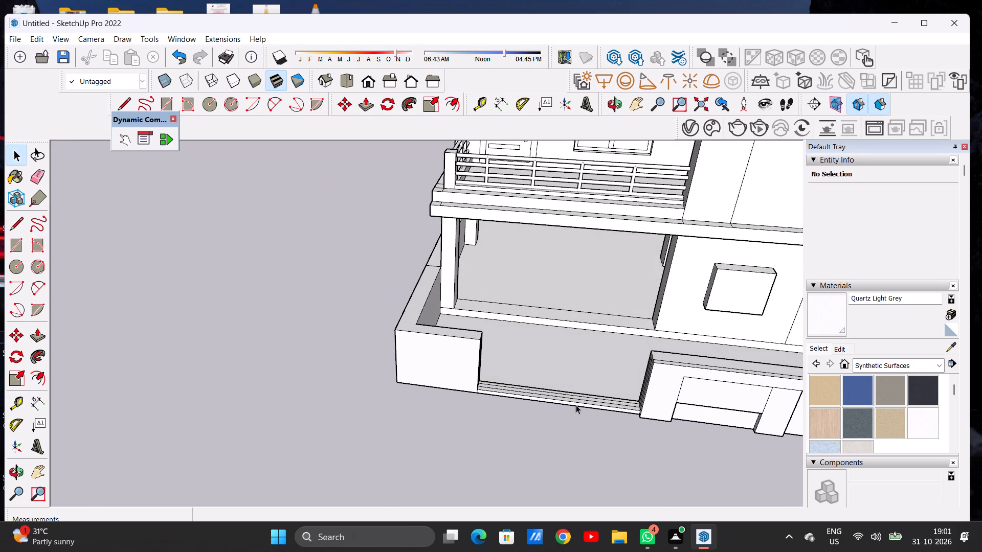
scroll(592, 392, "up", 7)
scroll(633, 414, "down", 1)
scroll(633, 414, "up", 4)
middle_click_drag(634, 429, 642, 377)
scroll(569, 418, "down", 5)
scroll(567, 421, "up", 1)
scroll(567, 421, "down", 3)
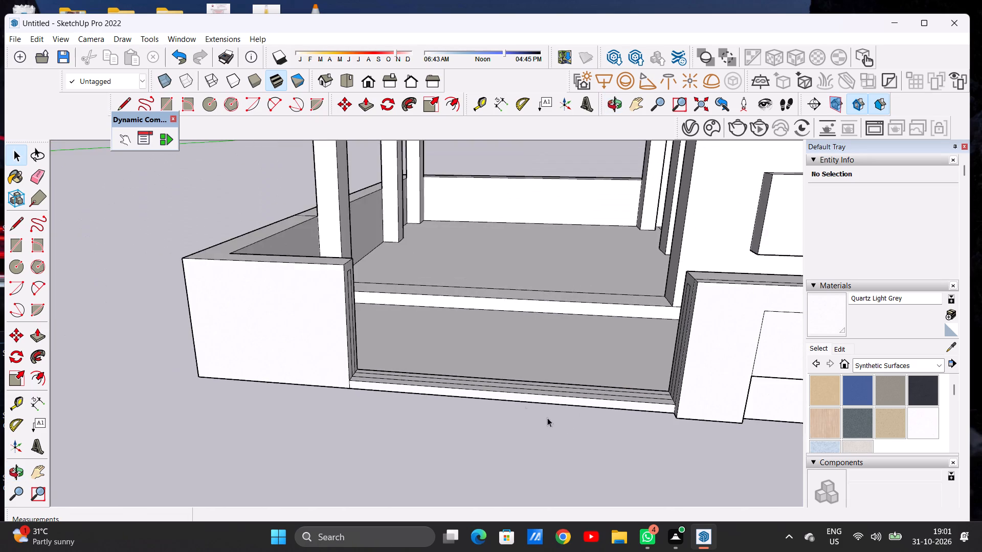
scroll(547, 418, "down", 10)
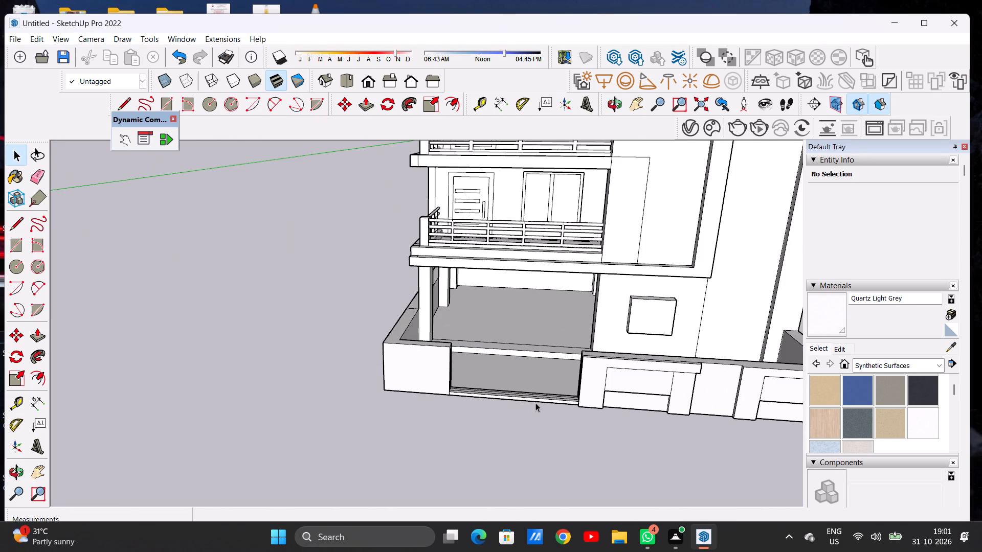
Push the gate sill's outer, street-side strip down 3".
scroll(545, 398, "up", 10)
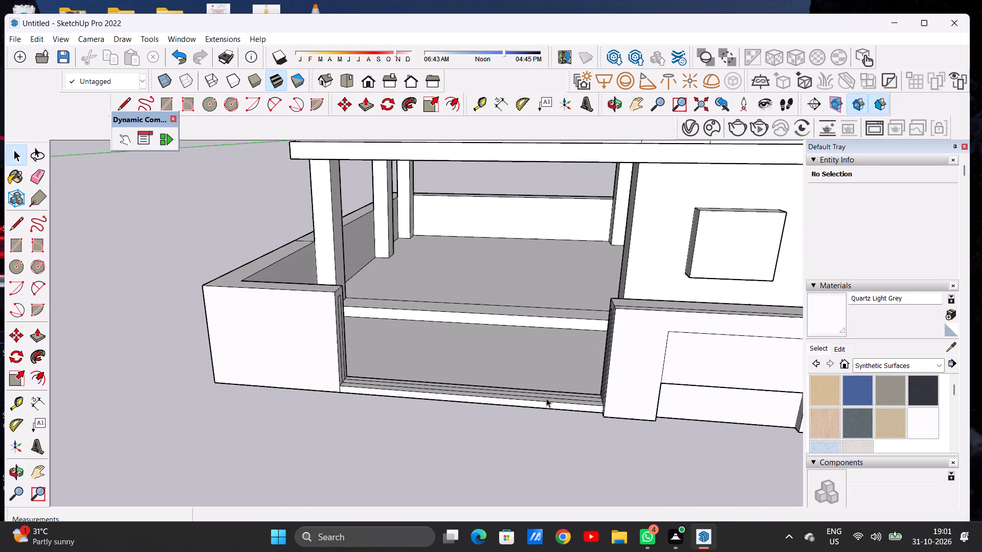
middle_click_drag(562, 391, 569, 434)
scroll(592, 425, "up", 6)
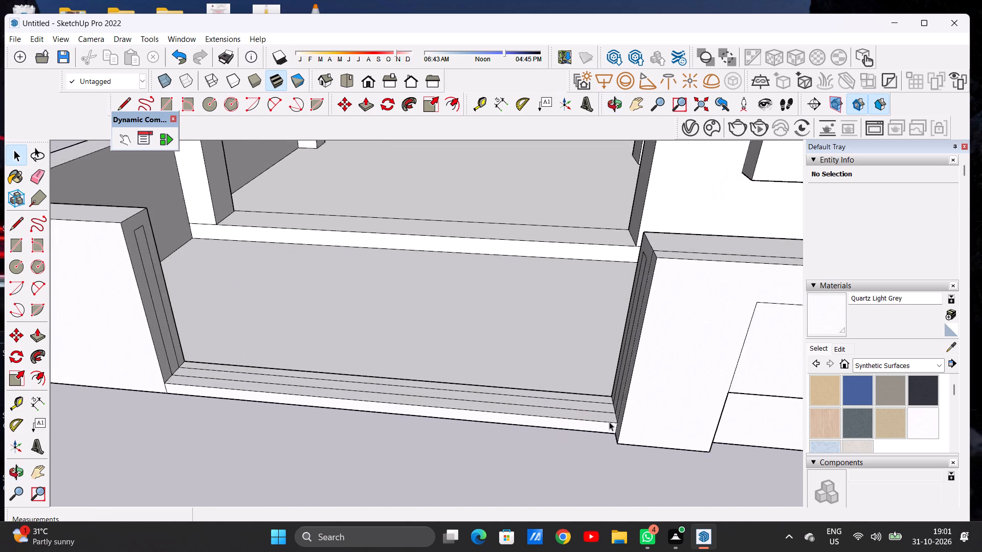
scroll(611, 422, "down", 1)
scroll(611, 422, "up", 4)
key("p")
scroll(611, 422, "up", 6)
left_click(613, 415)
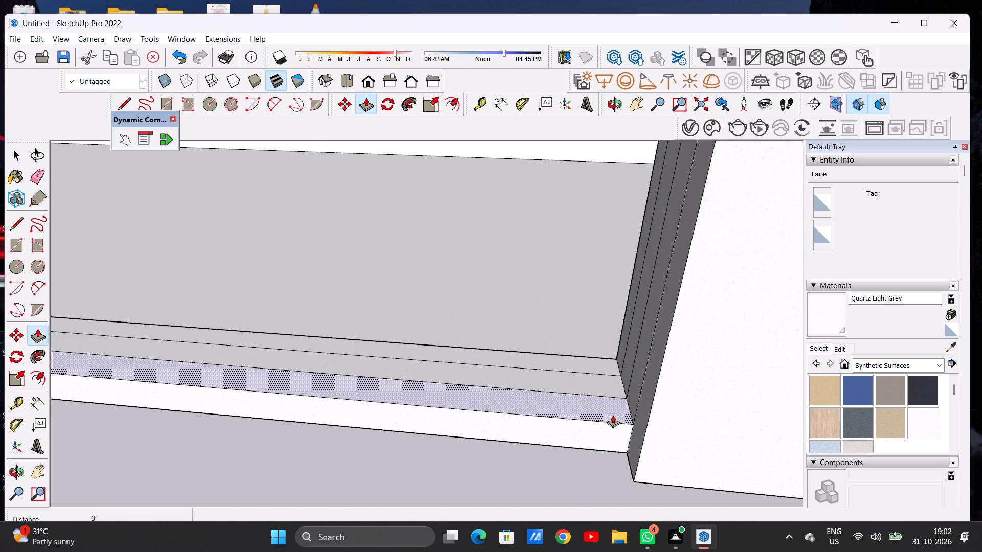
left_click(618, 437)
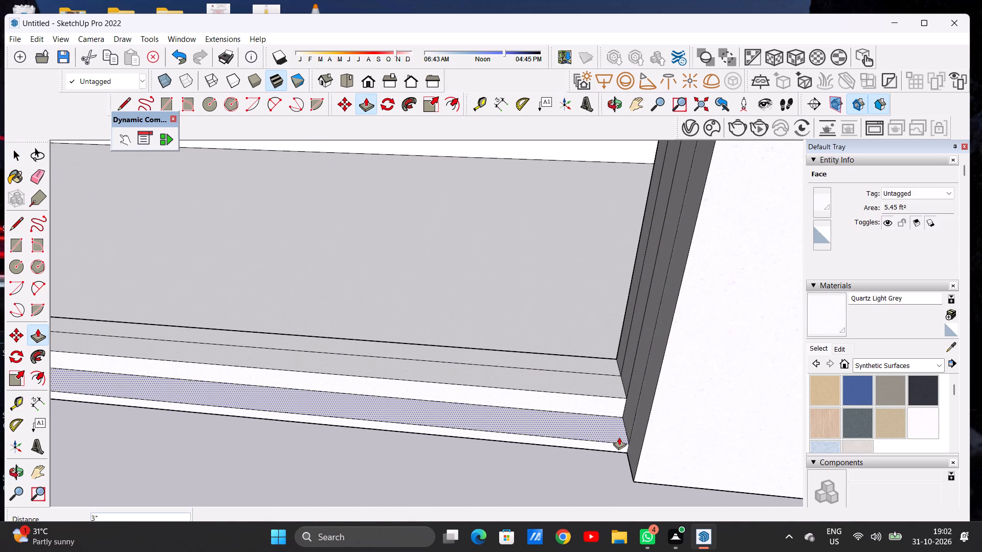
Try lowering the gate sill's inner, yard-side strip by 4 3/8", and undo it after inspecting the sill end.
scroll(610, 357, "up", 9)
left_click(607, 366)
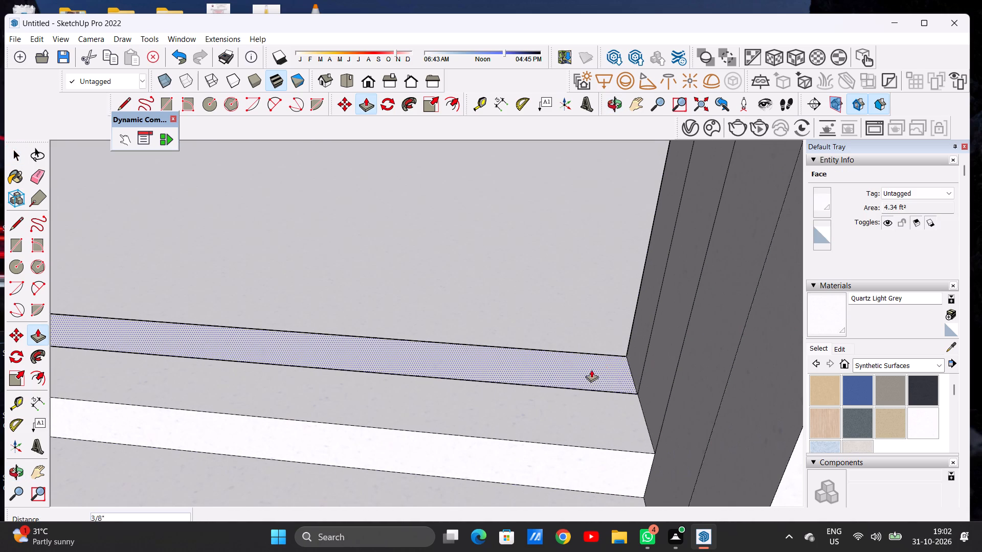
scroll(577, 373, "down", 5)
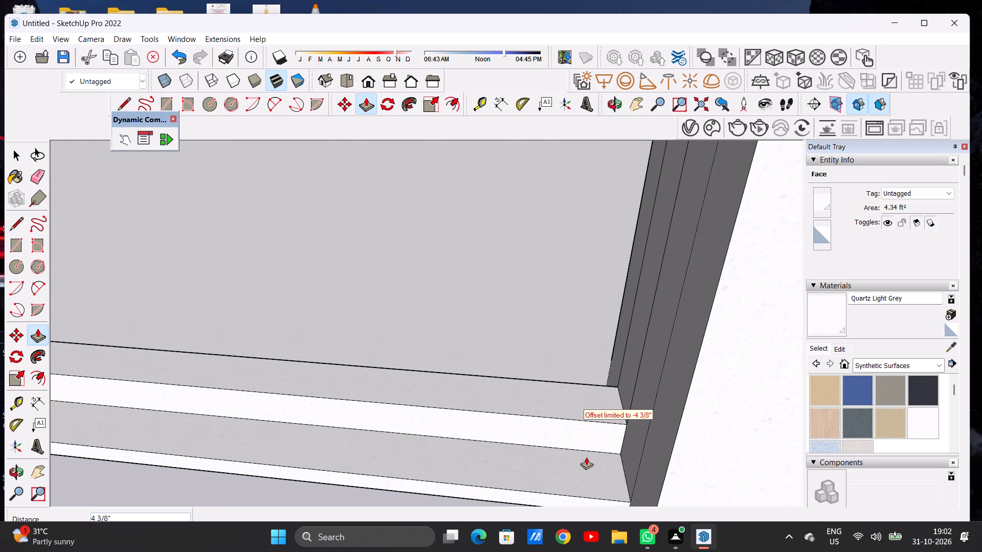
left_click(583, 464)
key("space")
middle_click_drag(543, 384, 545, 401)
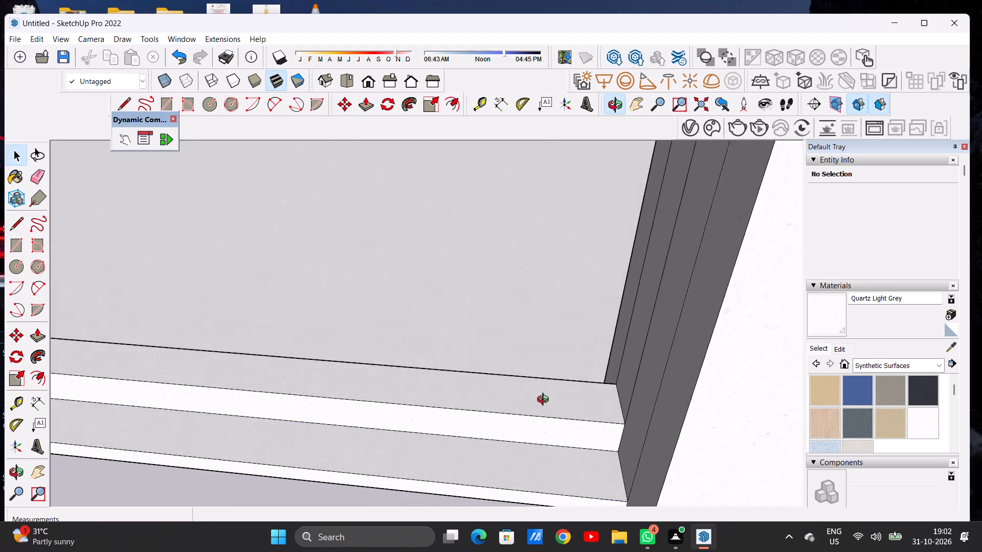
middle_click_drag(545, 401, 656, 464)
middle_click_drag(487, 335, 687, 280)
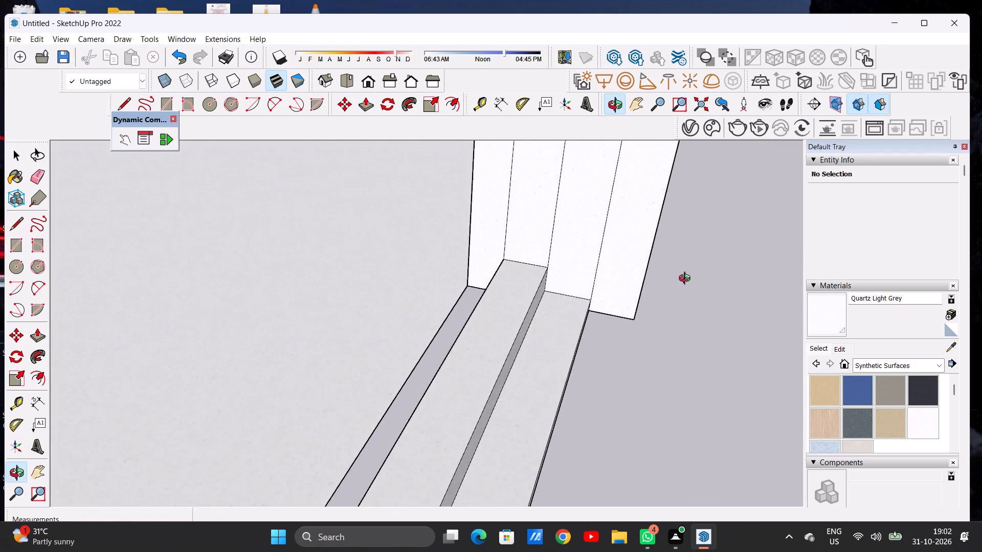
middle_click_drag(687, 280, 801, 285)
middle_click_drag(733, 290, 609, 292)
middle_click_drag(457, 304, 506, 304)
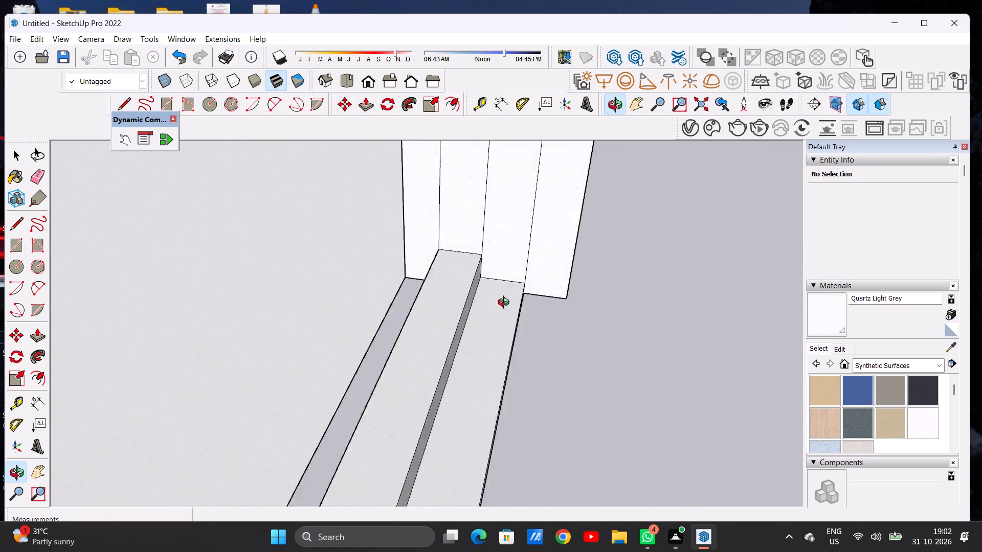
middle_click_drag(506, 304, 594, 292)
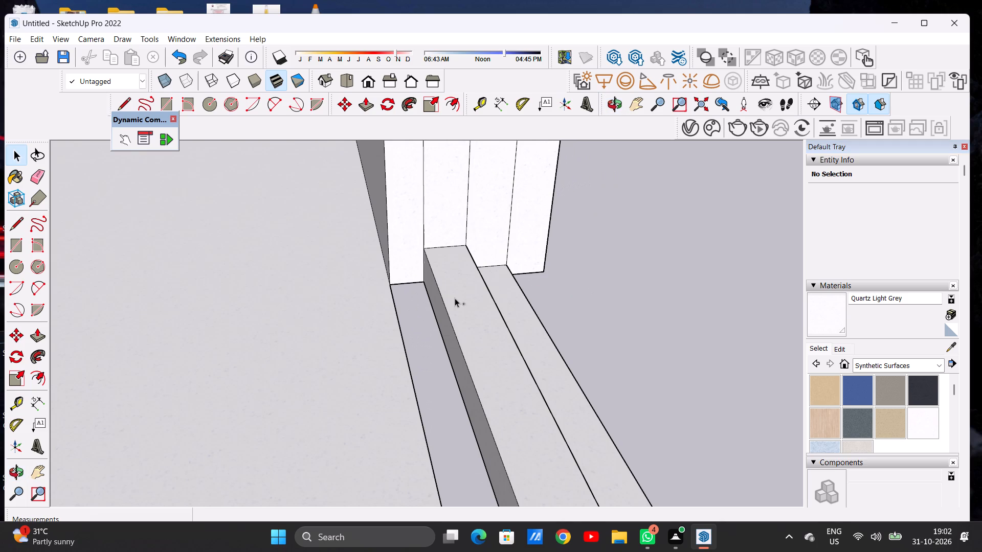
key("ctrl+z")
Push the gate sill's inner, yard-side strip down 3" to match the outer strip.
key("p")
left_click(431, 311)
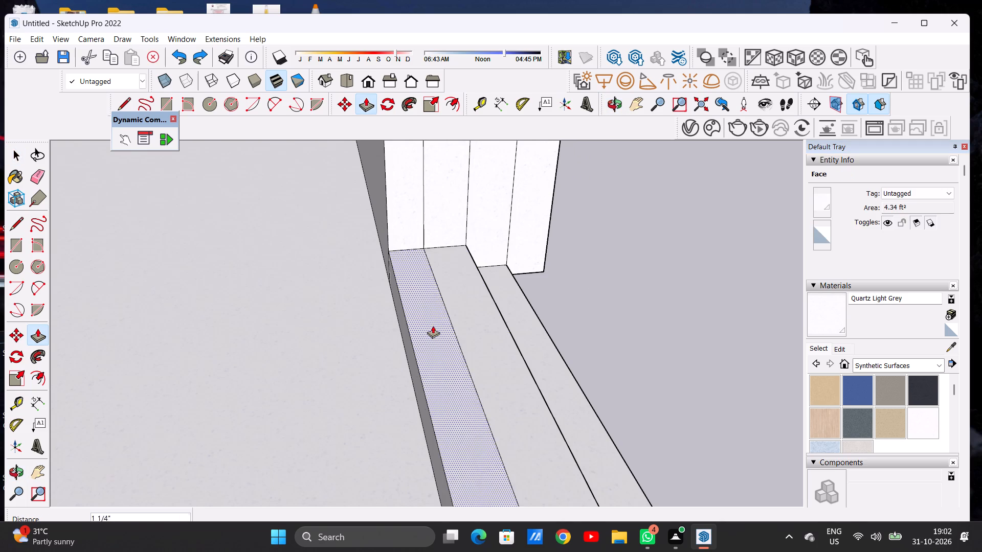
left_click(543, 366)
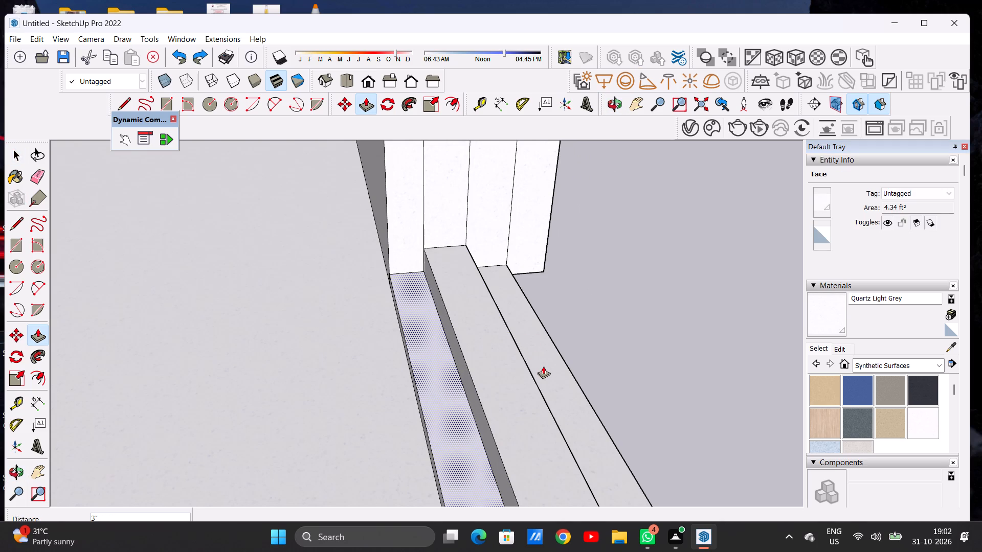
key("space")
Pull the narrow vertical outline on the short boundary wall's end face out about 3 7/16" into the gate opening.
scroll(535, 343, "down", 14)
scroll(470, 328, "up", 1)
scroll(469, 328, "down", 13)
middle_click_drag(591, 358, 368, 320)
scroll(473, 396, "down", 11)
middle_click_drag(555, 427, 243, 346)
scroll(479, 500, "up", 4)
middle_click_drag(341, 370, 346, 425)
scroll(340, 435, "up", 3)
scroll(340, 436, "down", 1)
scroll(340, 436, "up", 6)
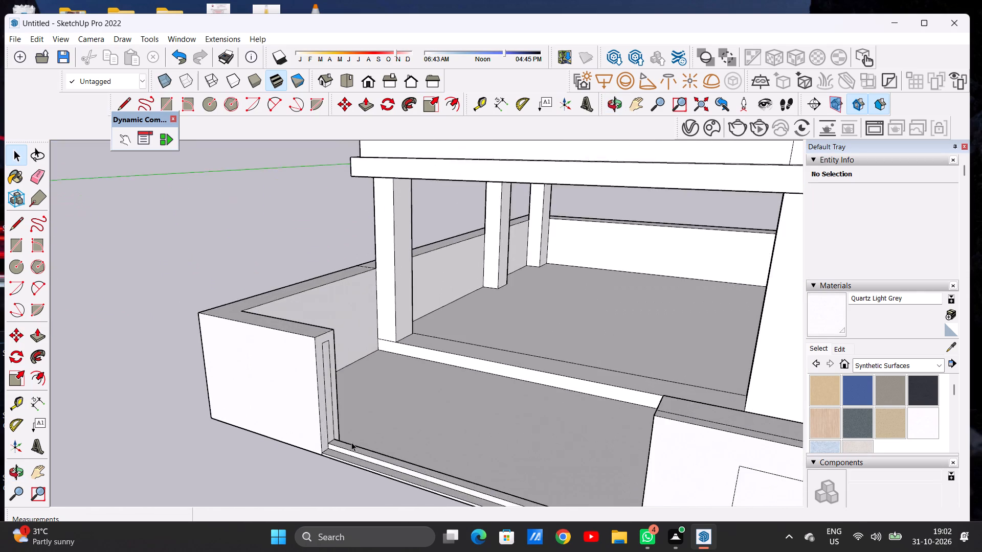
scroll(351, 442, "up", 2)
scroll(351, 442, "down", 1)
scroll(352, 442, "up", 12)
key("p")
scroll(318, 429, "up", 2)
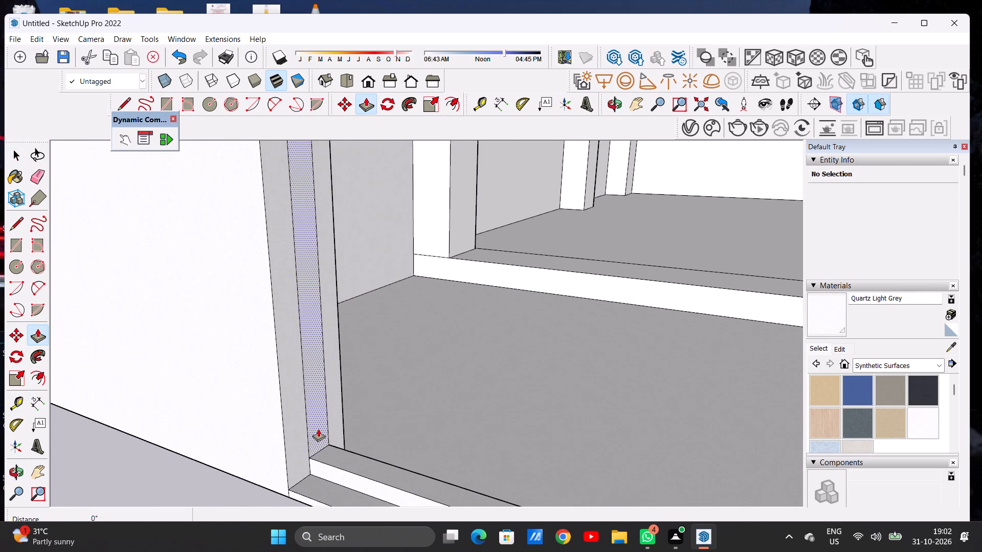
scroll(318, 429, "up", 3)
left_click(318, 429)
left_click(318, 429)
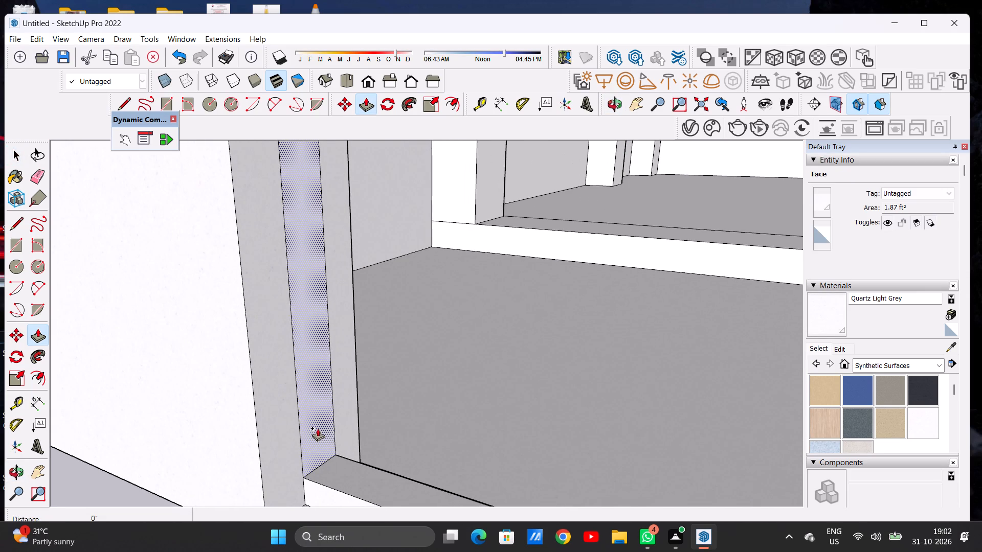
scroll(345, 440, "down", 12)
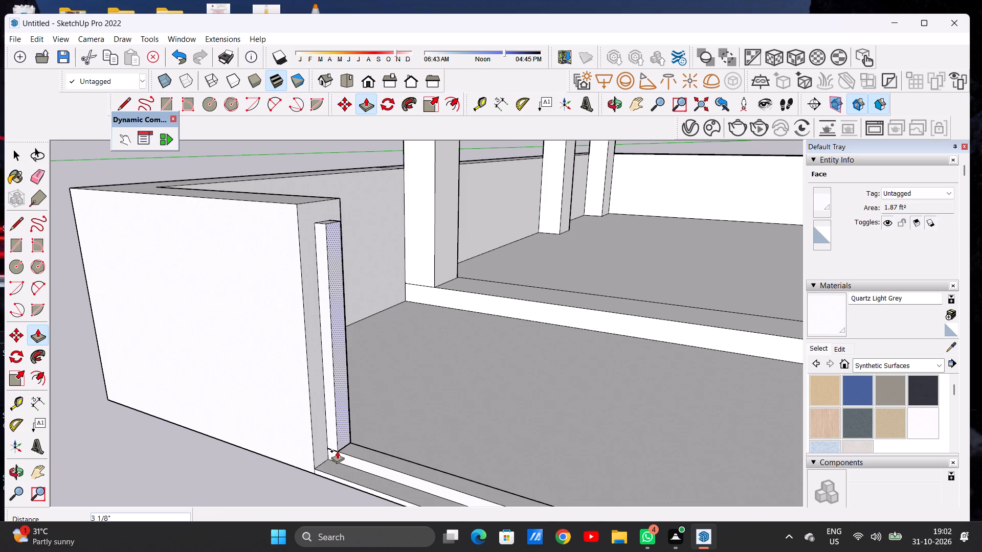
left_click(340, 446)
scroll(377, 449, "down", 14)
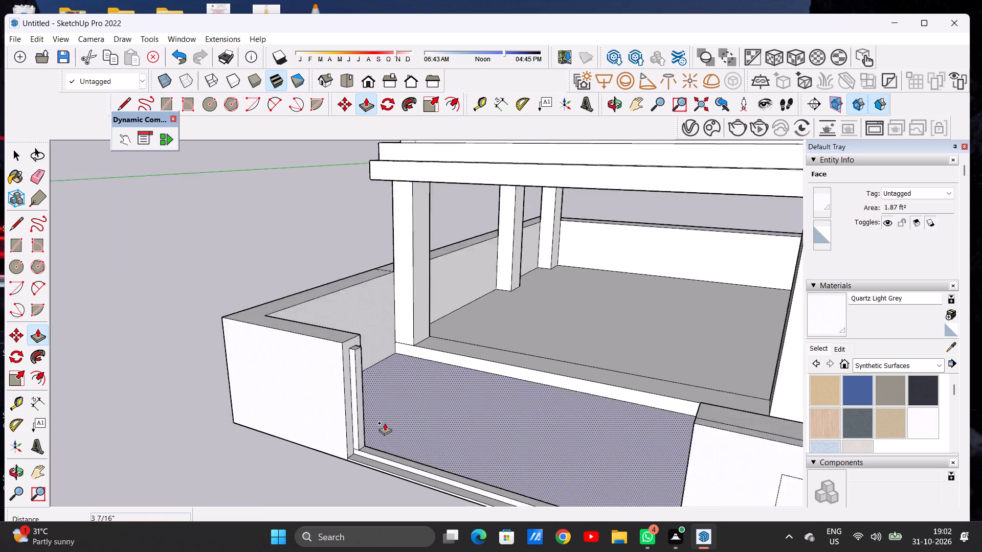
Pull the narrow vertical outline on the end face of the longer boundary wall out into the gate opening.
scroll(385, 423, "down", 2)
middle_click_drag(399, 444, 649, 414)
scroll(681, 372, "up", 15)
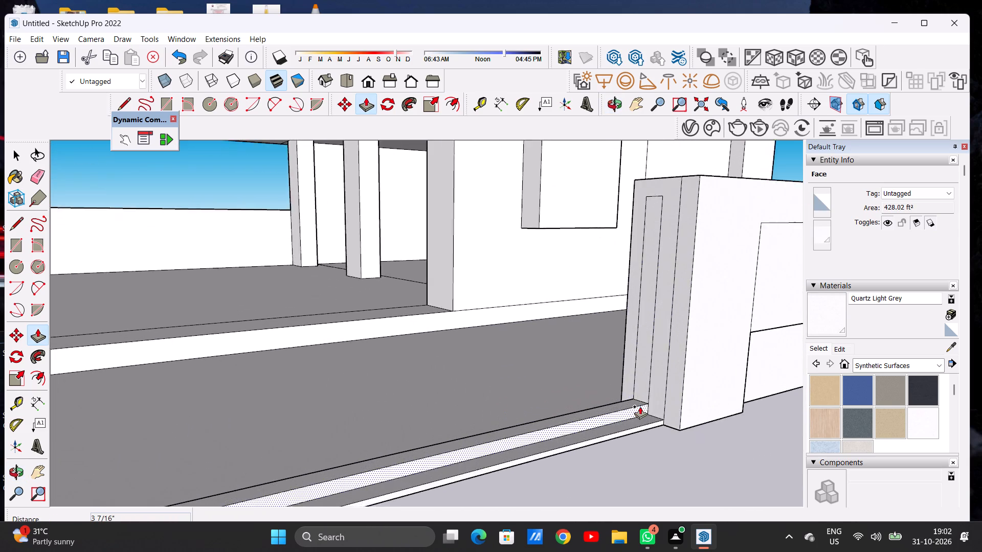
scroll(640, 406, "up", 6)
left_click(643, 392)
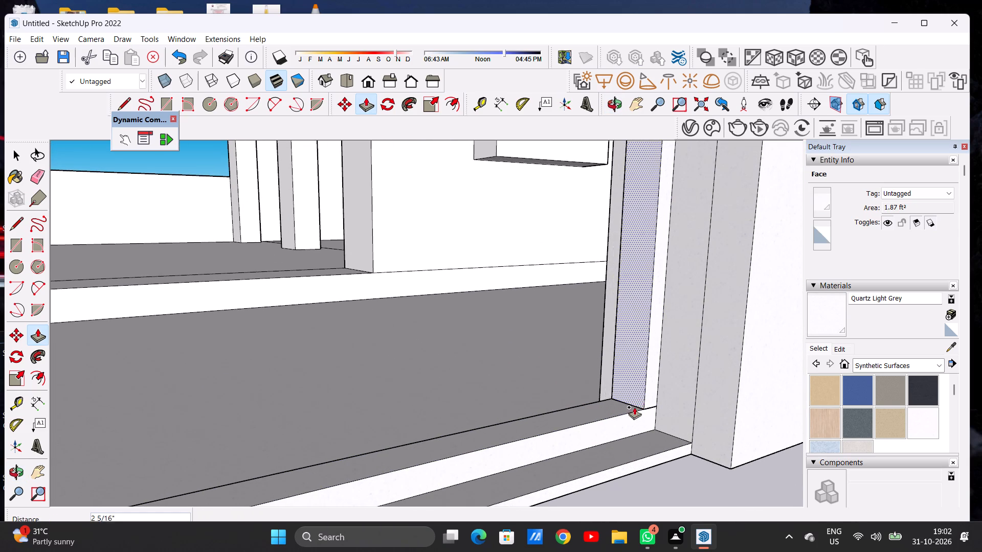
left_click(625, 408)
key("space")
Erase the seam edges where the two projecting vertical strips meet the raised sill track at both ends of the gate opening.
scroll(622, 405, "down", 6)
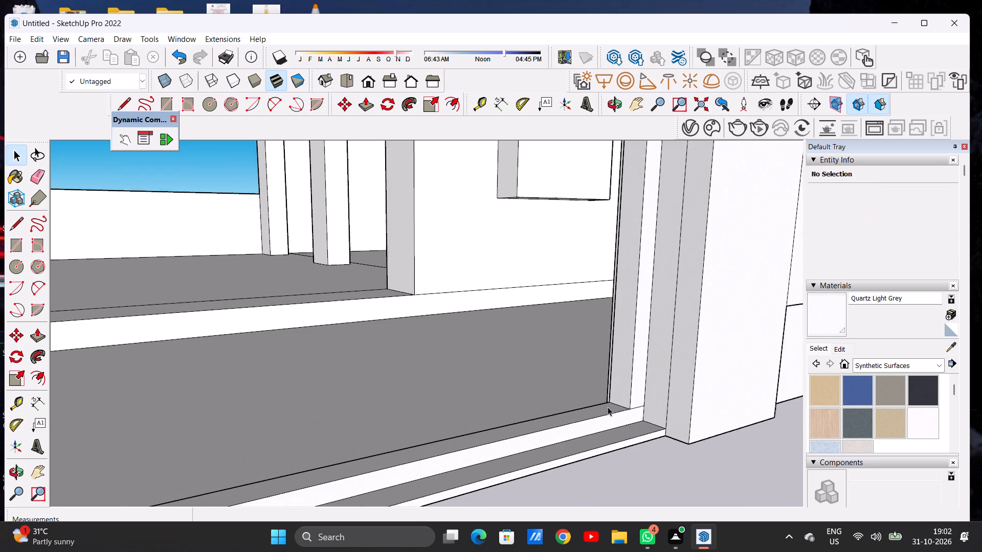
scroll(608, 407, "down", 1)
scroll(608, 407, "up", 1)
scroll(607, 407, "down", 12)
scroll(632, 404, "up", 1)
middle_click_drag(627, 411, 568, 388)
scroll(579, 412, "down", 6)
scroll(590, 406, "up", 2)
scroll(590, 406, "down", 1)
scroll(590, 406, "up", 2)
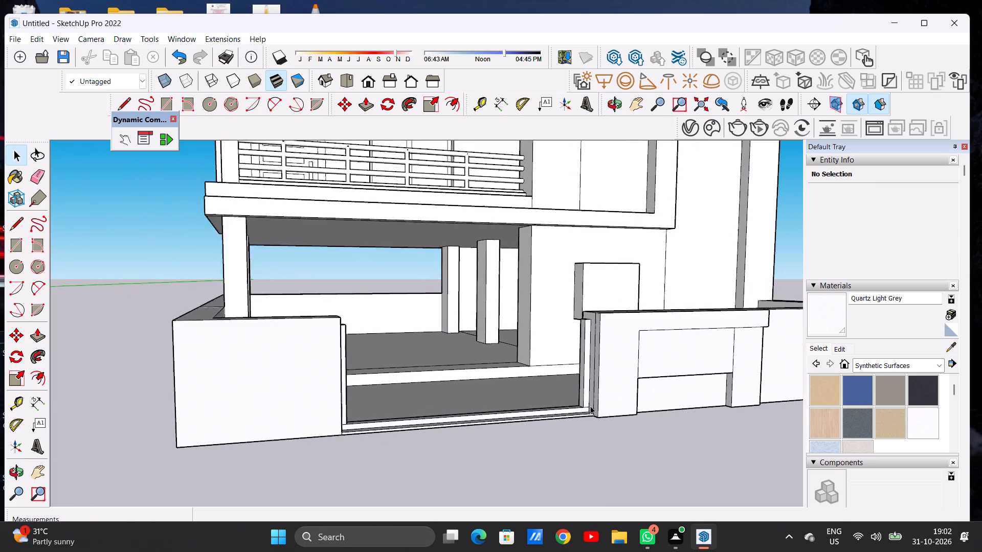
scroll(590, 406, "up", 8)
scroll(587, 408, "down", 1)
scroll(587, 408, "up", 11)
key("e")
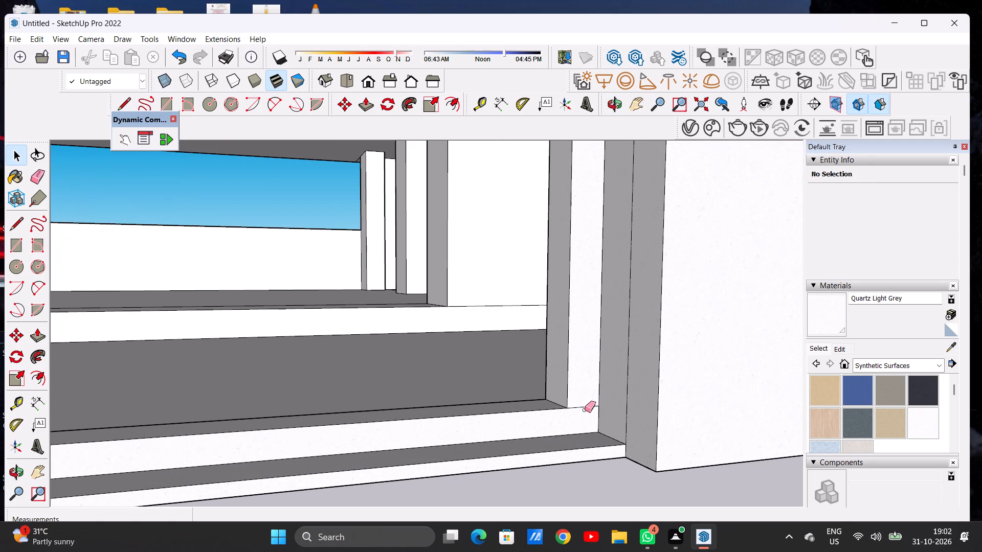
left_click_drag(583, 407, 584, 414)
scroll(606, 398, "down", 10)
scroll(607, 399, "up", 1)
scroll(607, 399, "down", 16)
middle_click_drag(492, 417, 431, 418)
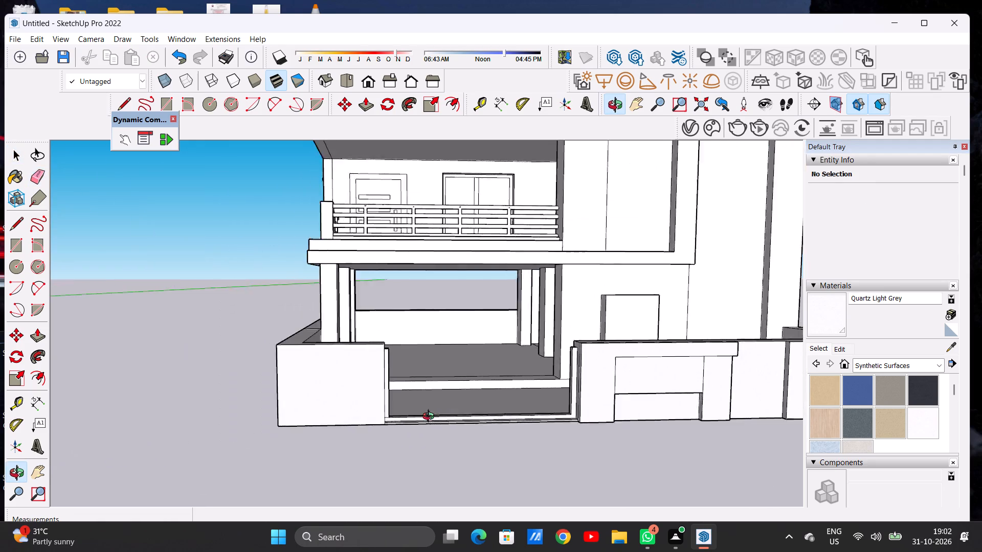
middle_click_drag(431, 418, 376, 422)
scroll(328, 416, "up", 19)
left_click_drag(329, 391, 329, 405)
key("space")
Slightly adjust the projection of the longer wall's vertical strip using Push/Pull on its gate-facing face.
scroll(478, 419, "down", 18)
scroll(482, 422, "up", 1)
scroll(482, 422, "down", 10)
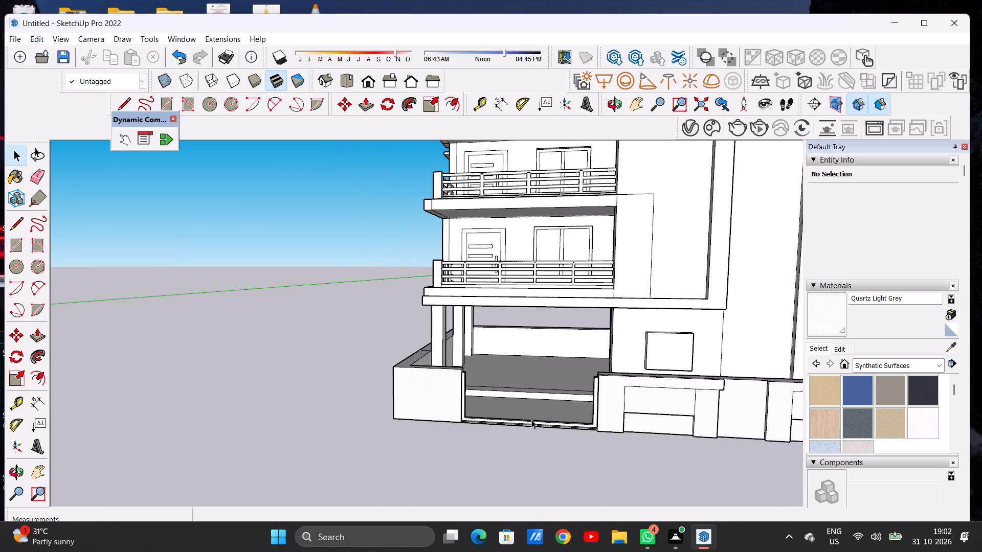
middle_click_drag(532, 420, 605, 432)
scroll(584, 387, "up", 11)
middle_click_drag(584, 387, 598, 407)
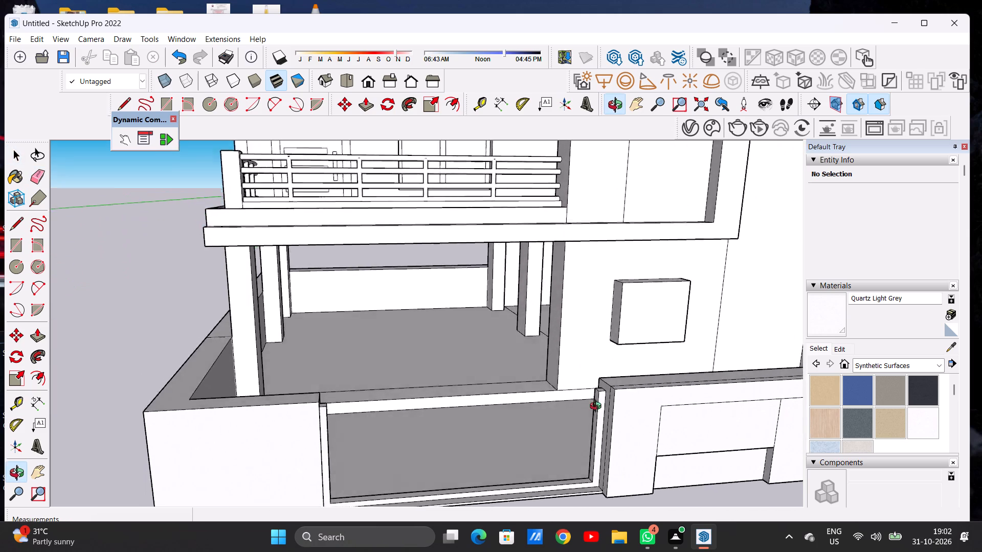
middle_click_drag(598, 407, 605, 415)
scroll(605, 415, "up", 2)
scroll(605, 415, "down", 1)
scroll(605, 415, "up", 6)
key("p")
scroll(597, 409, "up", 6)
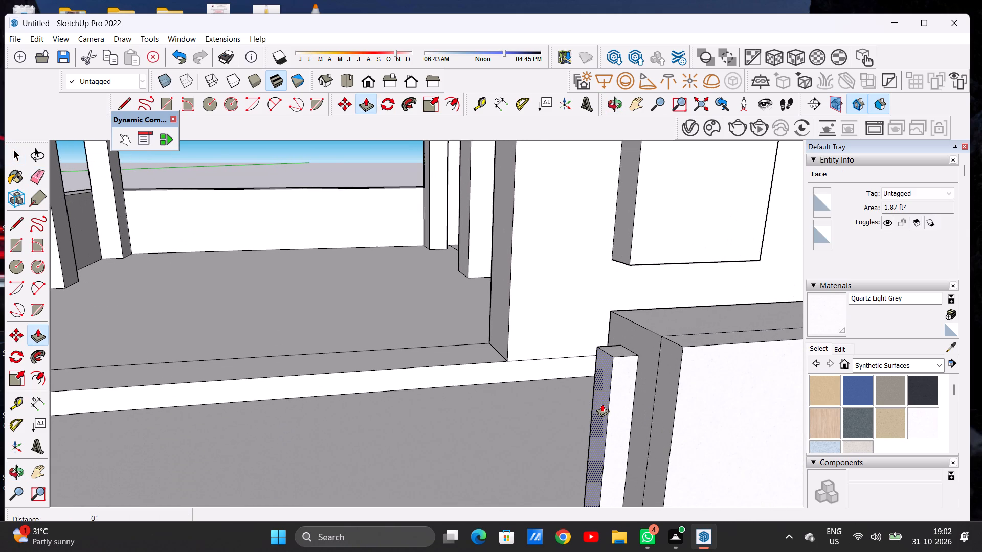
left_click(602, 404)
left_click(607, 400)
key("space")
Draw a horizontal line about 4 15/16" long across the gate-facing face of the short wall's vertical strip, near its top.
scroll(610, 403, "down", 20)
scroll(610, 403, "down", 17)
middle_click_drag(598, 426, 543, 397)
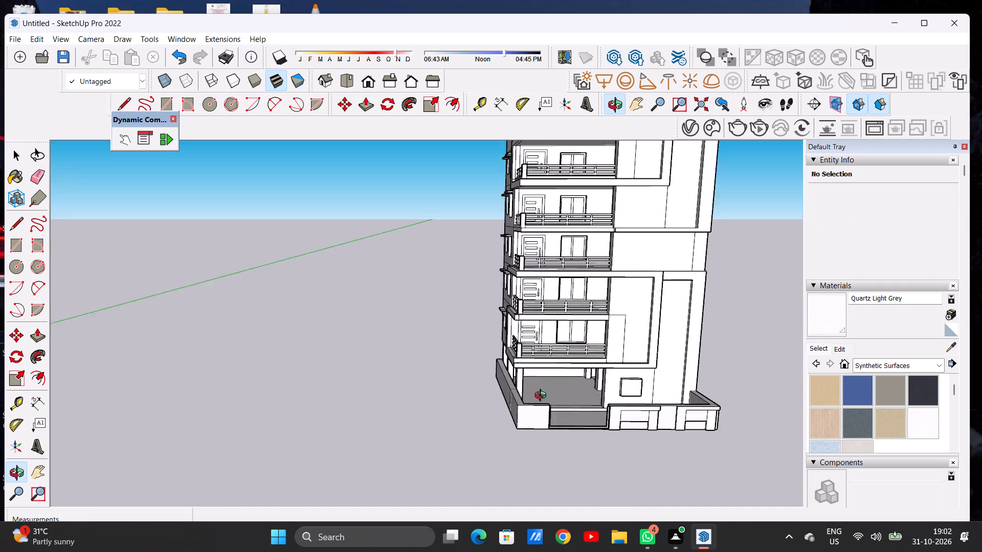
middle_click_drag(543, 397, 438, 404)
scroll(539, 430, "up", 13)
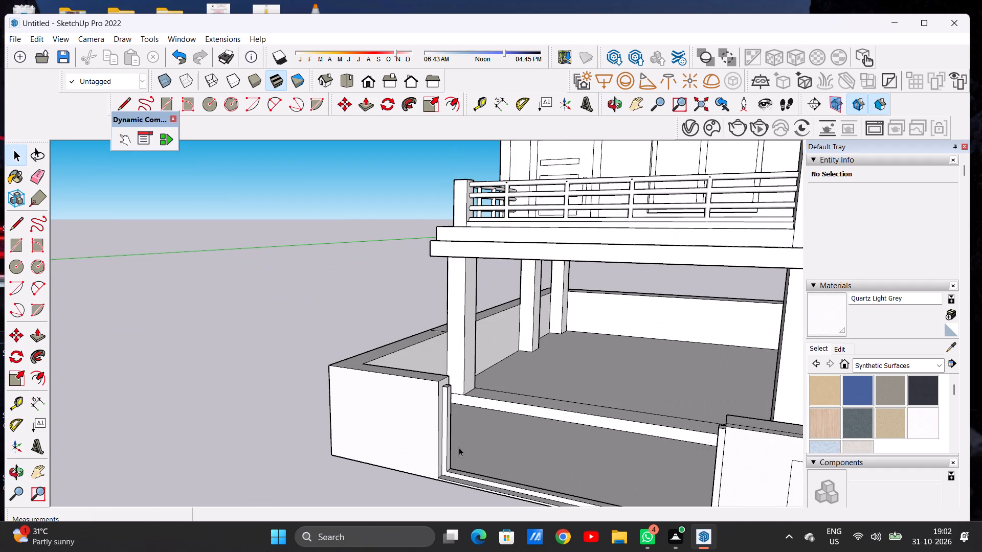
key("l")
scroll(788, 383, "down", 5)
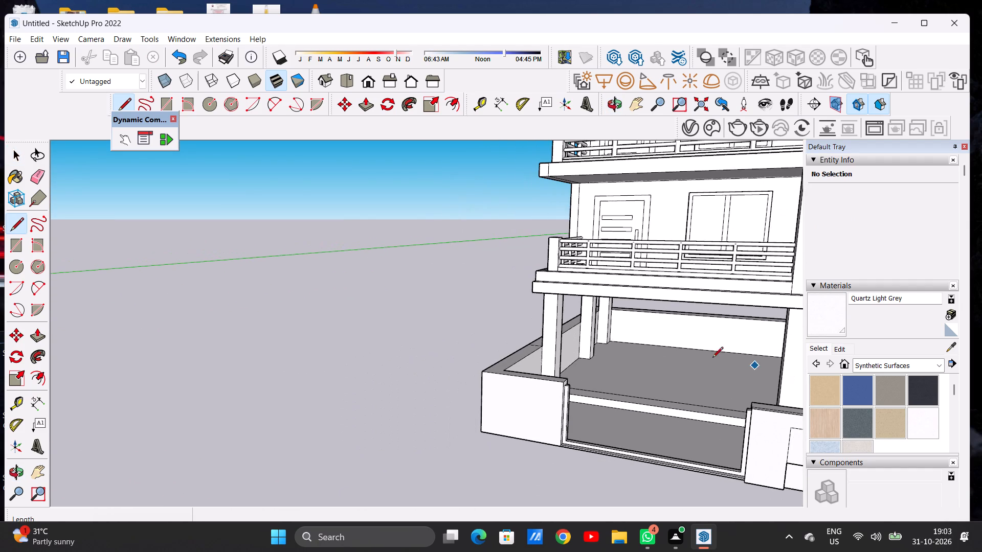
middle_click_drag(640, 398, 498, 385)
scroll(447, 407, "up", 14)
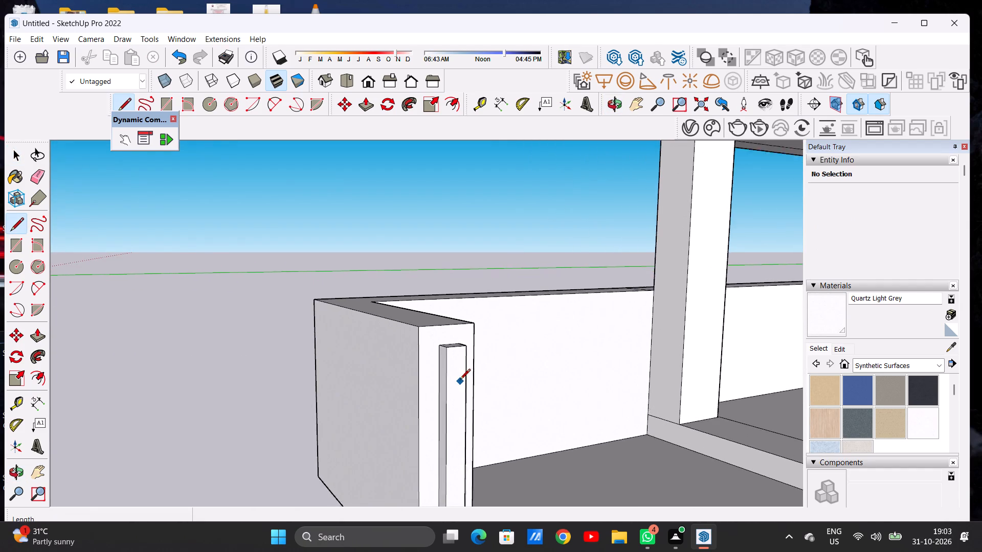
left_click(445, 365)
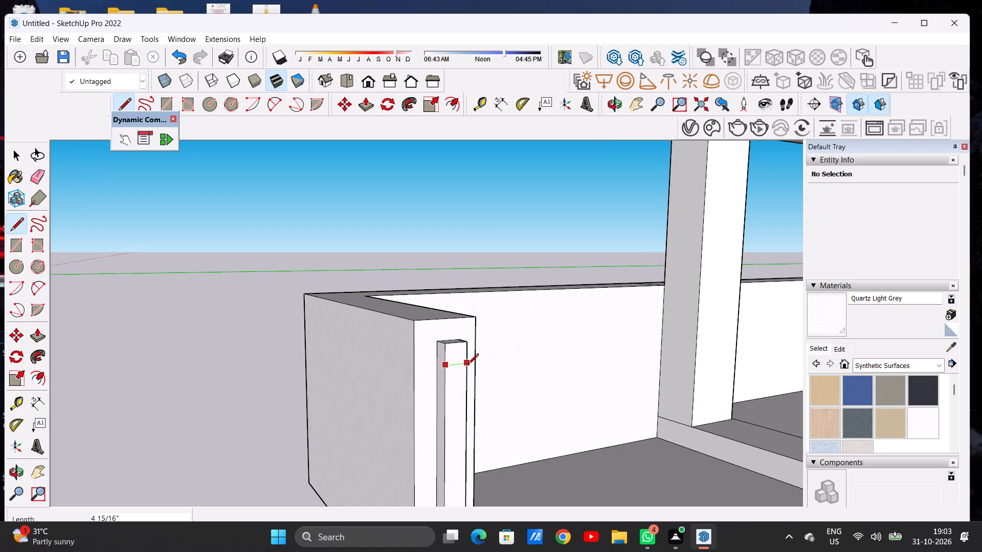
left_click(468, 365)
key("space")
Extend the short wall strip's small top face about 12' 3 13/16" across the gate opening to the opposite strip, forming a top rail.
key("p")
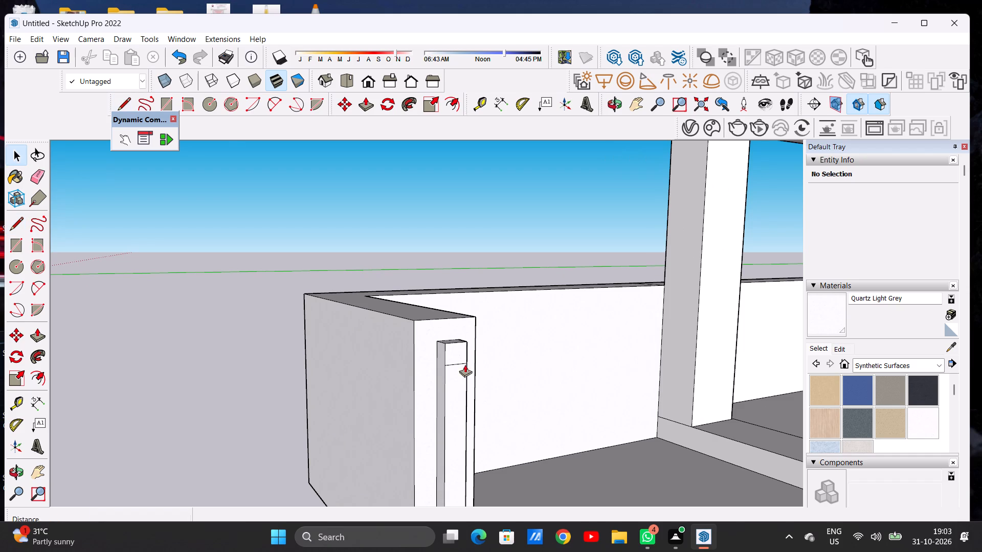
scroll(448, 350, "up", 5)
left_click(461, 347)
scroll(547, 366, "down", 8)
scroll(537, 357, "up", 1)
scroll(537, 357, "down", 3)
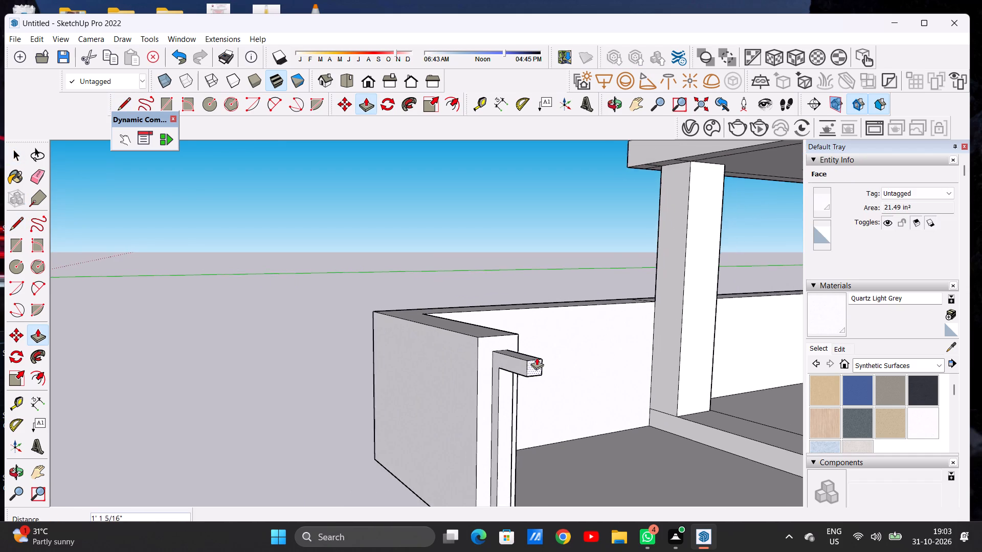
scroll(537, 357, "down", 15)
middle_click_drag(611, 364, 722, 362)
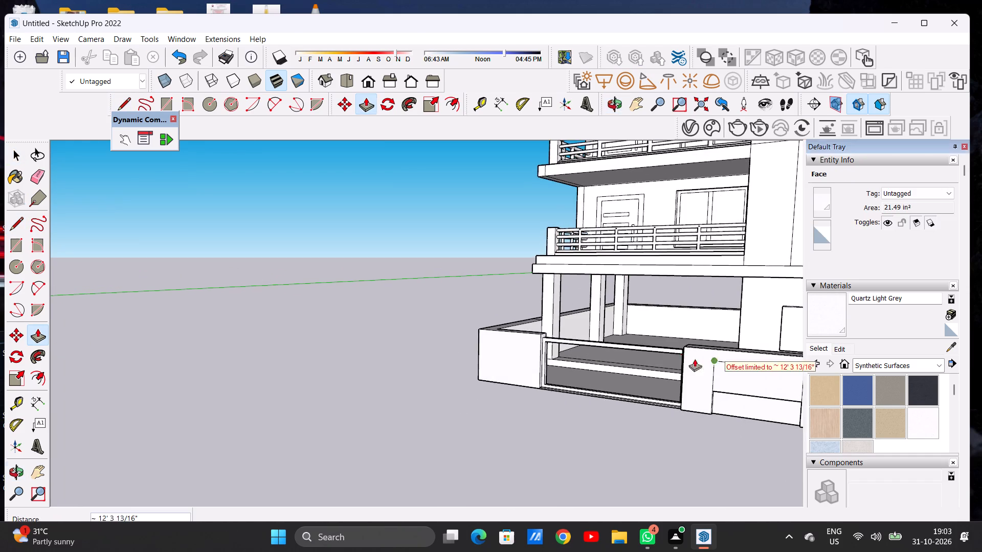
scroll(678, 351, "up", 6)
middle_click_drag(664, 351, 734, 355)
scroll(712, 346, "up", 1)
scroll(712, 345, "down", 1)
scroll(712, 345, "up", 16)
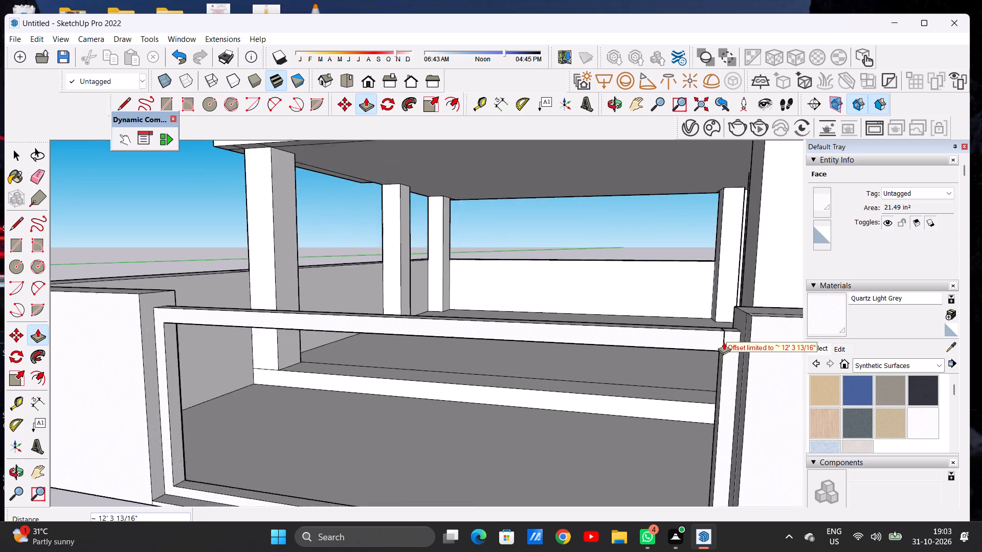
scroll(724, 342, "up", 9)
scroll(729, 337, "down", 2)
scroll(729, 337, "up", 2)
left_click(723, 315)
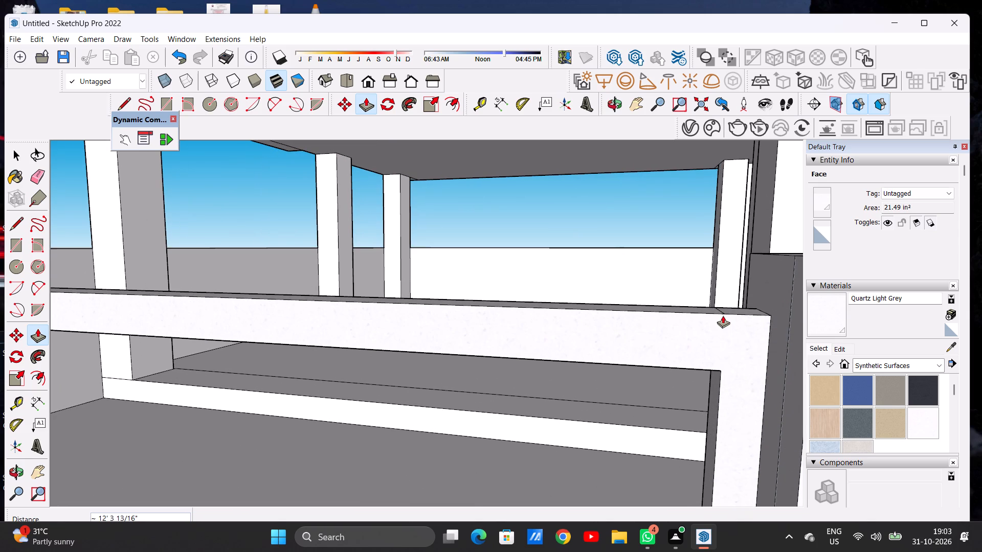
key("space")
Examine the gate frame, front boundary wall and whole building from several angles and distances.
scroll(684, 348, "down", 20)
scroll(684, 348, "down", 14)
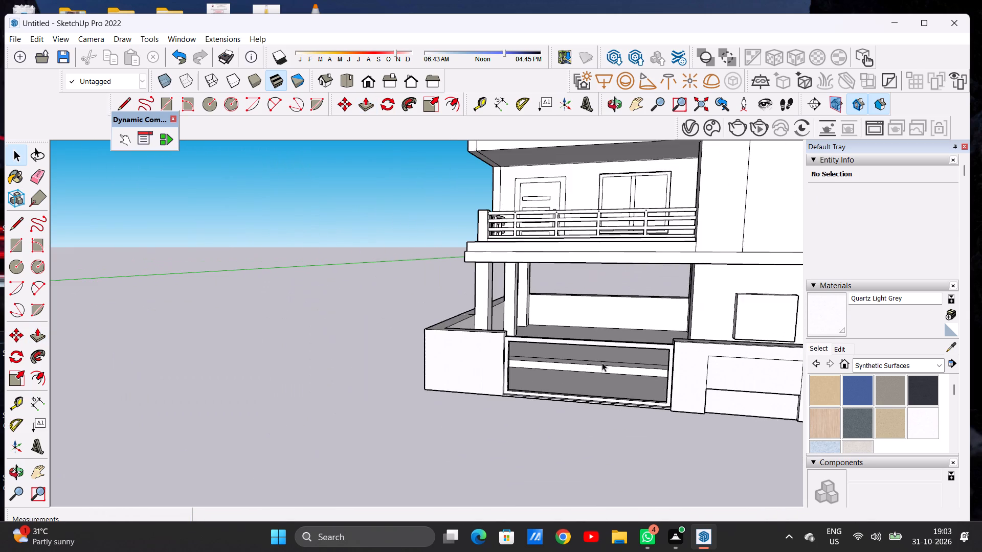
middle_click_drag(618, 363, 645, 379)
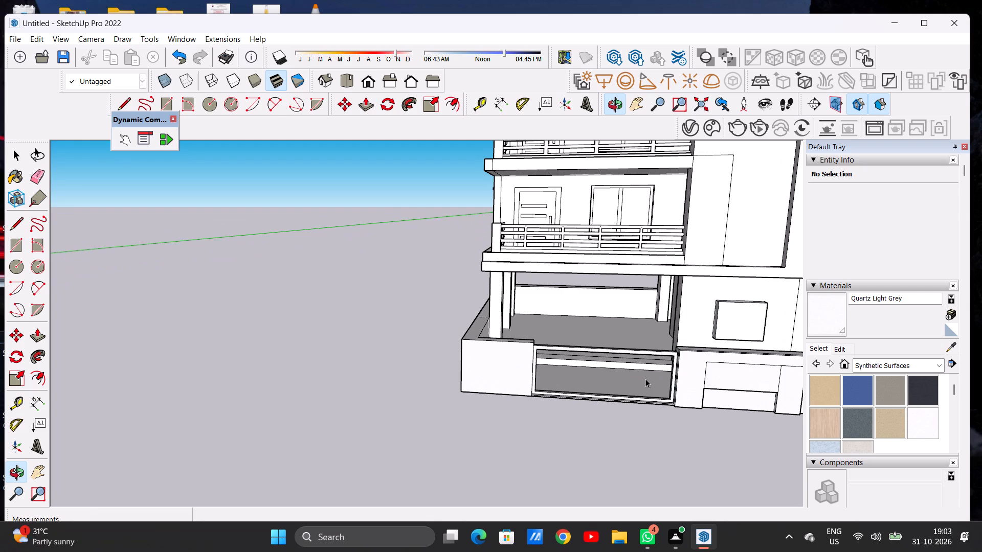
left_click_drag(686, 370, 729, 366)
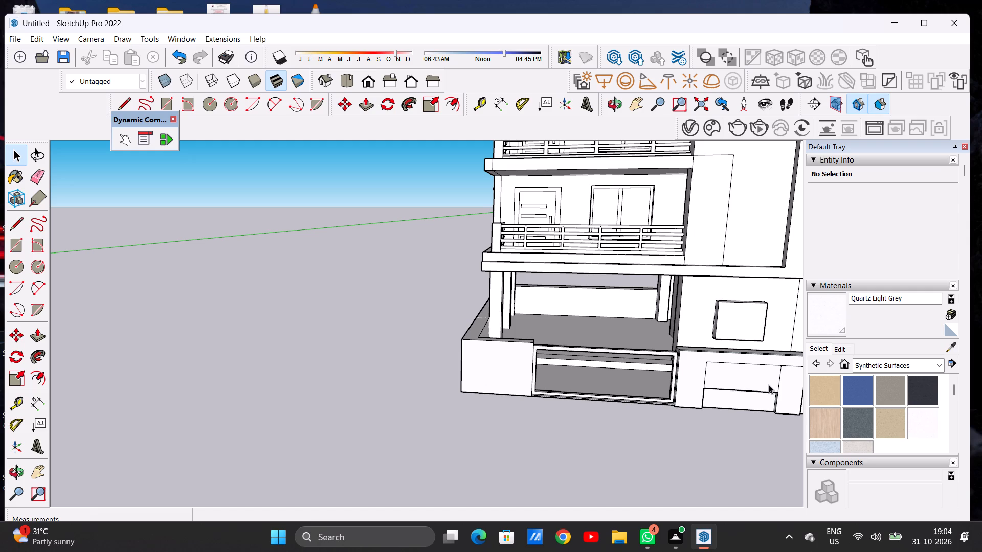
scroll(555, 344, "down", 20)
scroll(555, 344, "down", 2)
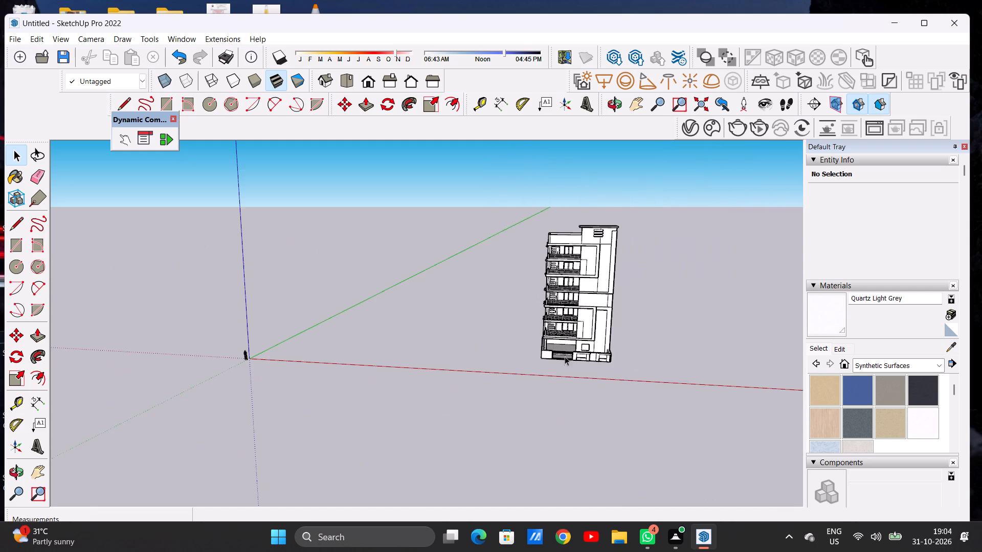
scroll(586, 350, "up", 2)
scroll(586, 350, "down", 1)
scroll(586, 350, "up", 13)
scroll(588, 345, "down", 1)
scroll(588, 345, "up", 5)
middle_click_drag(609, 345, 465, 344)
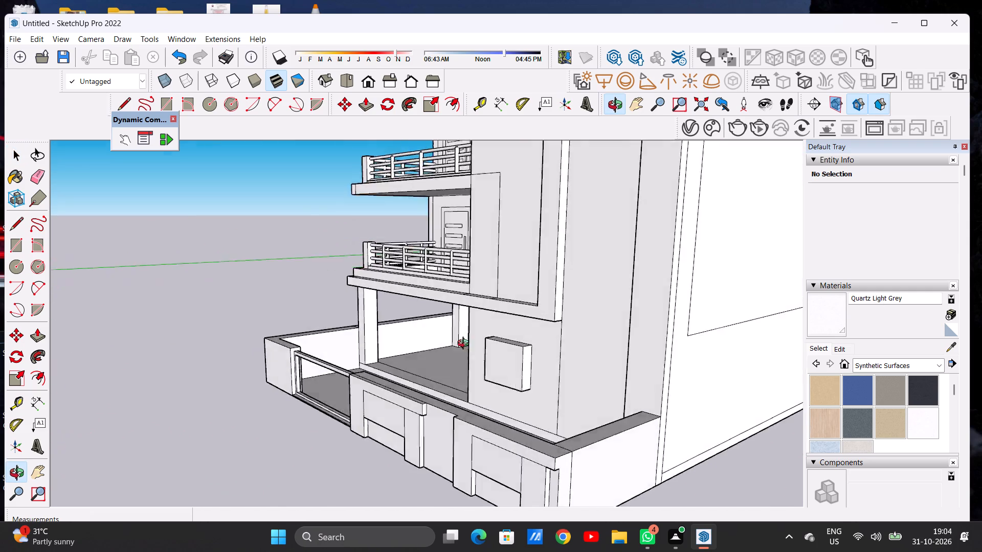
middle_click_drag(465, 344, 621, 332)
scroll(590, 360, "down", 4)
scroll(590, 363, "up", 2)
scroll(590, 363, "down", 2)
scroll(587, 363, "up", 1)
scroll(573, 367, "down", 18)
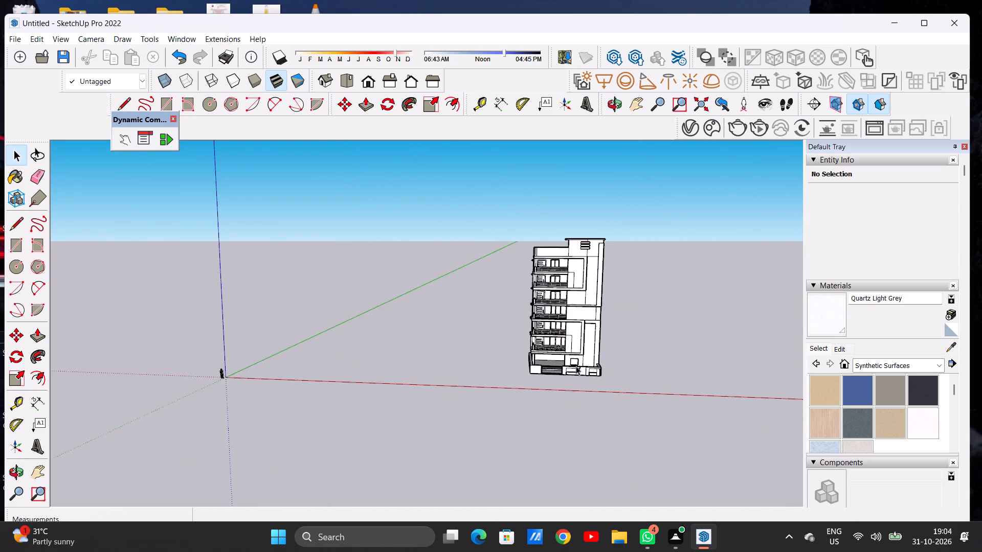
scroll(578, 366, "up", 3)
scroll(579, 366, "down", 1)
scroll(579, 366, "up", 5)
scroll(577, 367, "down", 1)
scroll(577, 367, "up", 2)
middle_click_drag(582, 342, 695, 393)
scroll(554, 365, "down", 6)
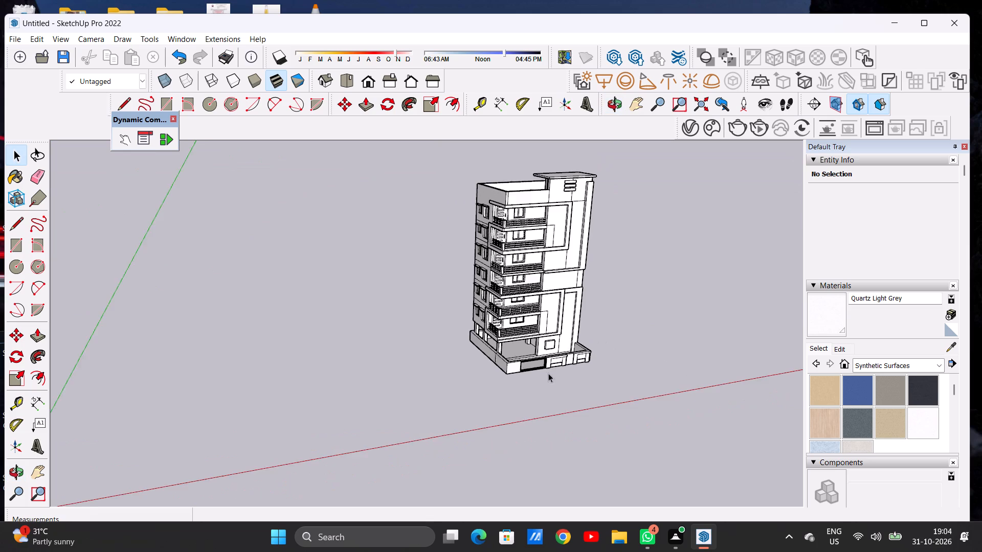
scroll(548, 373, "down", 6)
scroll(523, 286, "up", 5)
scroll(523, 286, "down", 1)
scroll(523, 286, "up", 8)
scroll(508, 279, "down", 1)
scroll(508, 279, "up", 5)
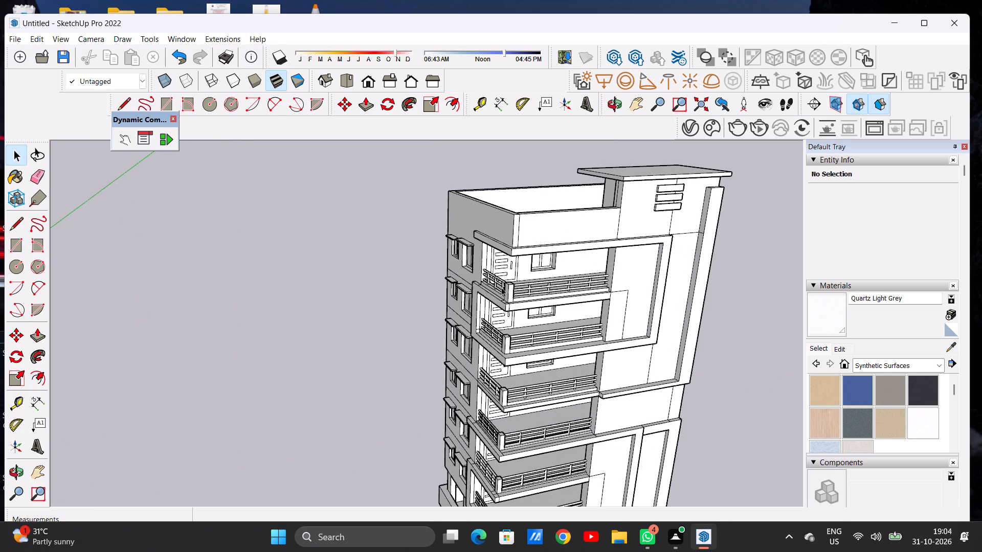
middle_click_drag(507, 287, 499, 258)
scroll(444, 269, "down", 3)
scroll(443, 271, "up", 1)
scroll(443, 271, "down", 3)
scroll(442, 272, "up", 1)
scroll(445, 281, "down", 3)
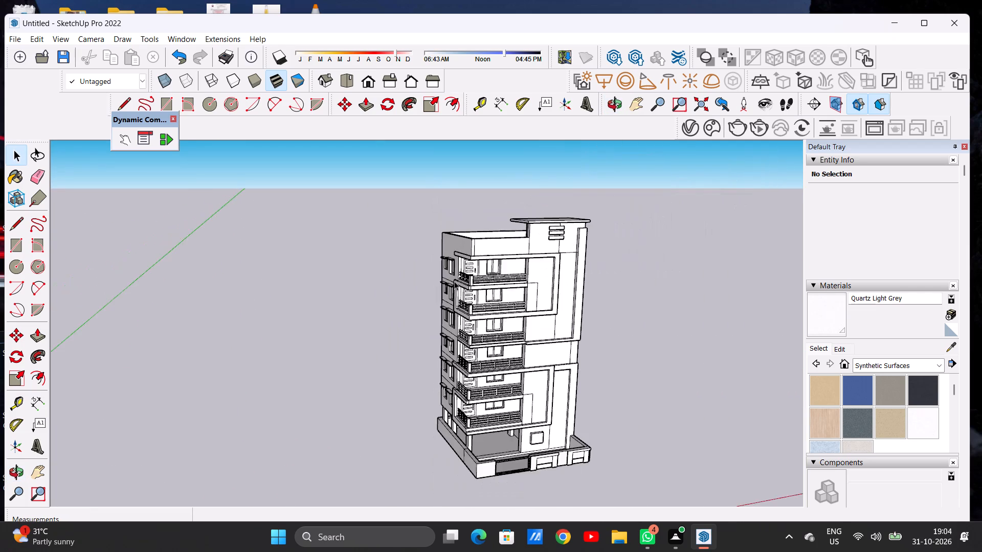
scroll(454, 281, "down", 7)
scroll(463, 292, "up", 1)
scroll(463, 303, "down", 7)
scroll(508, 375, "up", 11)
middle_click_drag(498, 363, 480, 364)
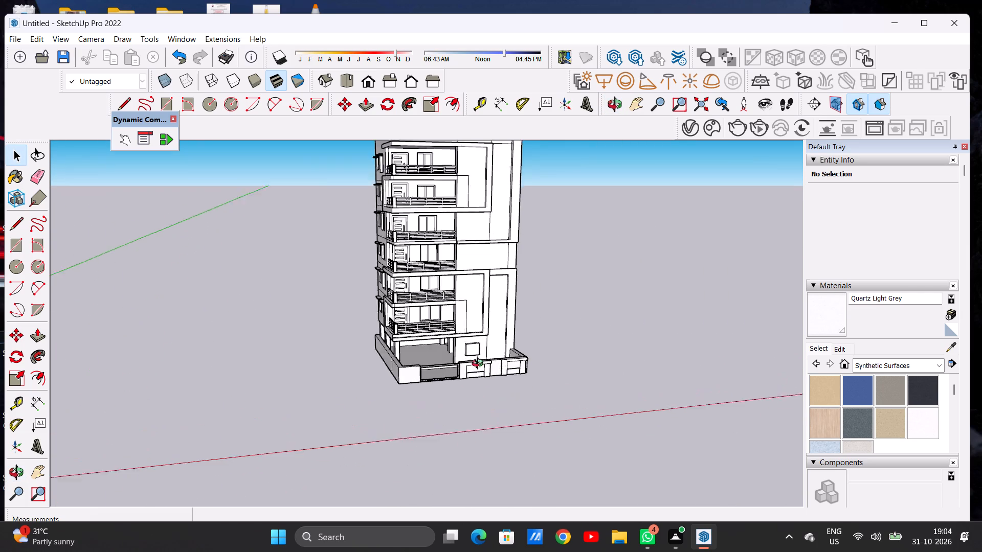
middle_click_drag(480, 364, 429, 337)
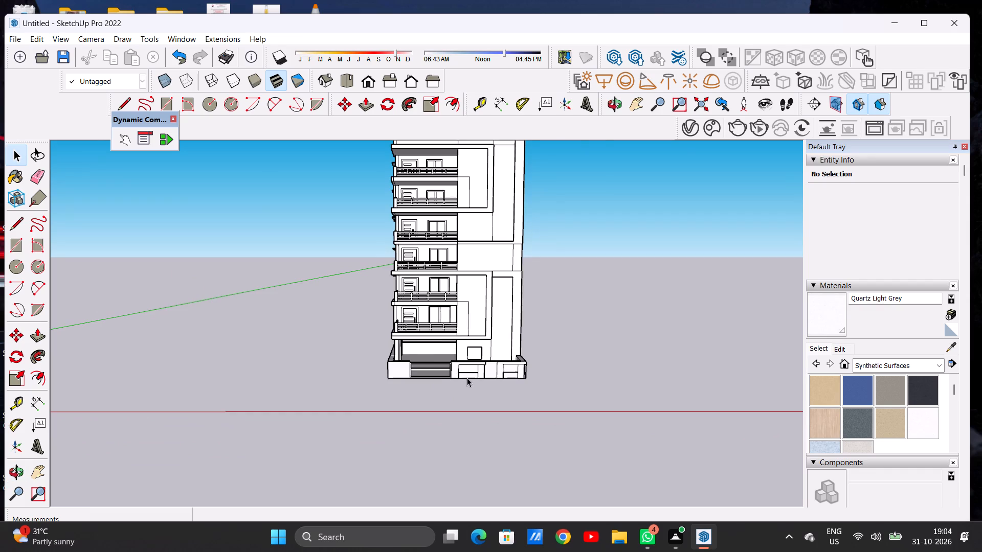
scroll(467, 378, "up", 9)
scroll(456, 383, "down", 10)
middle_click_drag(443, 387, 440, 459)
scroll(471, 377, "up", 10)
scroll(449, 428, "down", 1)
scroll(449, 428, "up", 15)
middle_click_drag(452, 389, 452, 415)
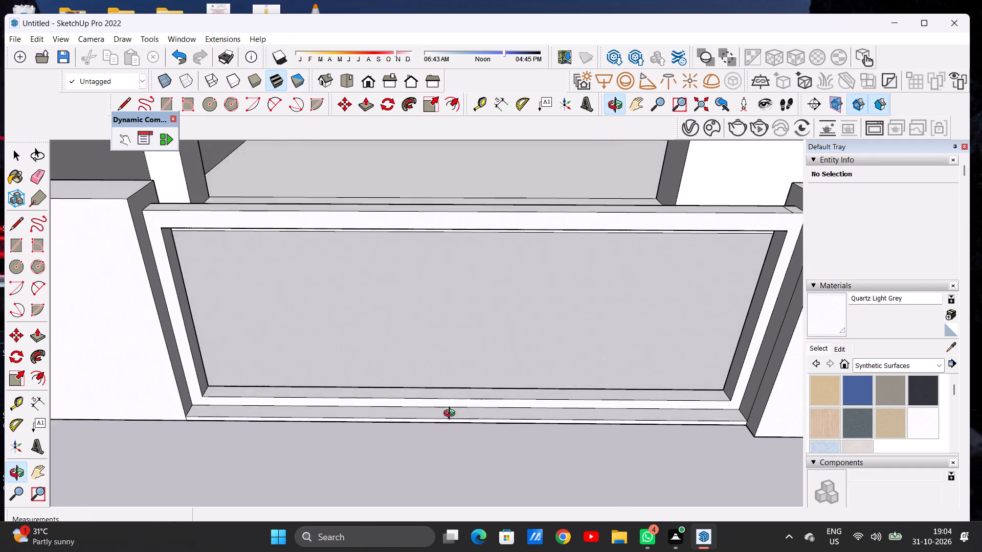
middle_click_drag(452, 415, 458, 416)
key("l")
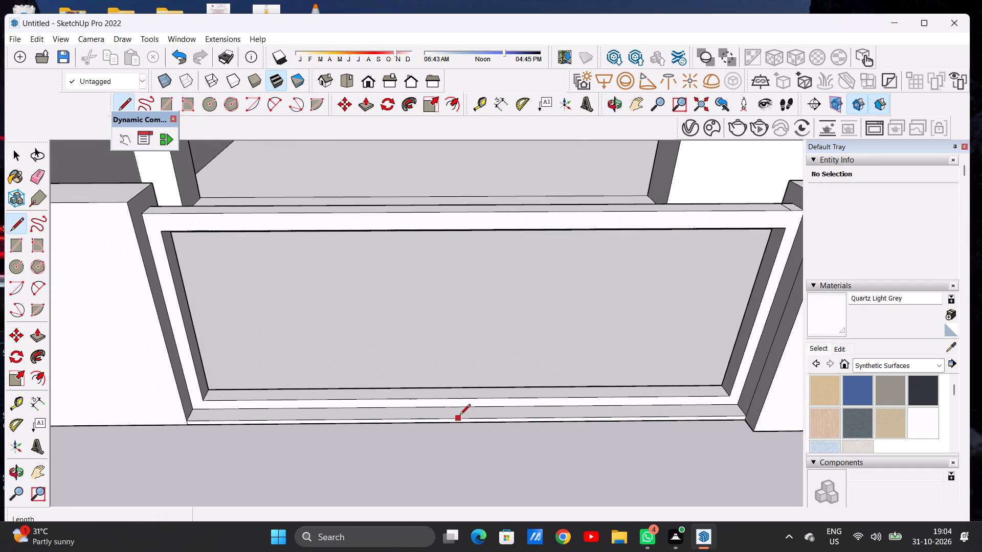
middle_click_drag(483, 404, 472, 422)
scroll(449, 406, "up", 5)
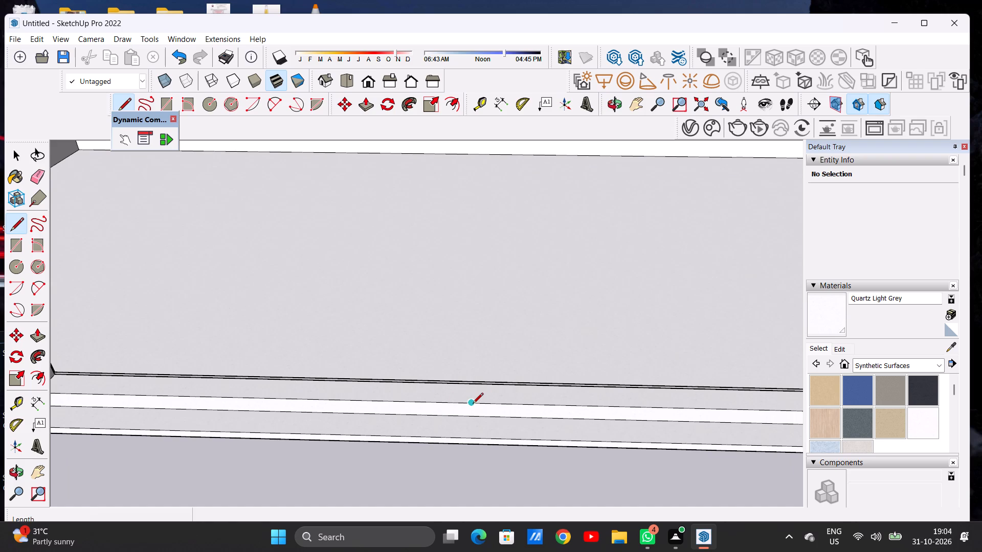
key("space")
Push/Pull the bottom rail's upper face up about 4' 2 3/16" to the top rail, filling the gate frame with a solid panel.
scroll(473, 404, "down", 13)
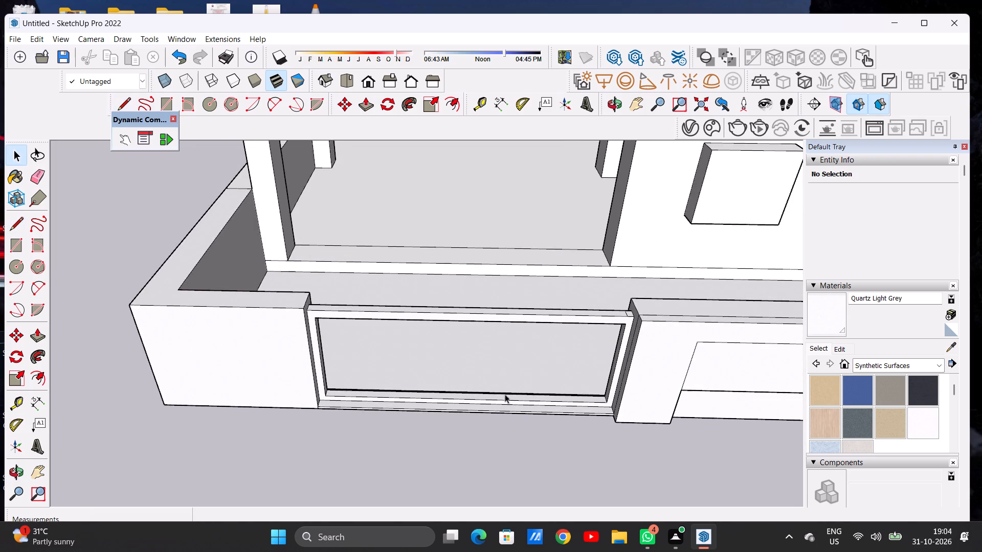
scroll(562, 401, "up", 7)
key("p")
scroll(628, 399, "up", 7)
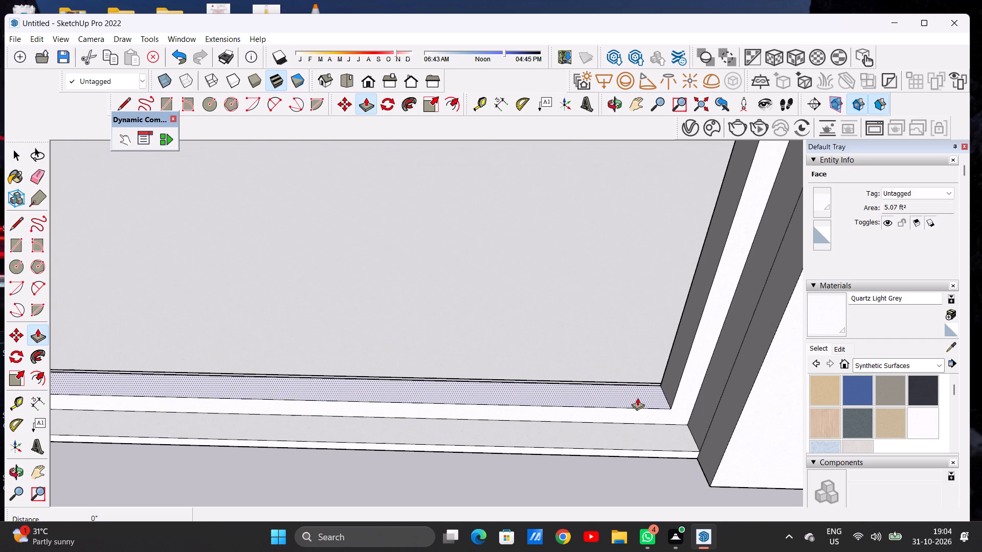
left_click(637, 398)
scroll(639, 355, "down", 13)
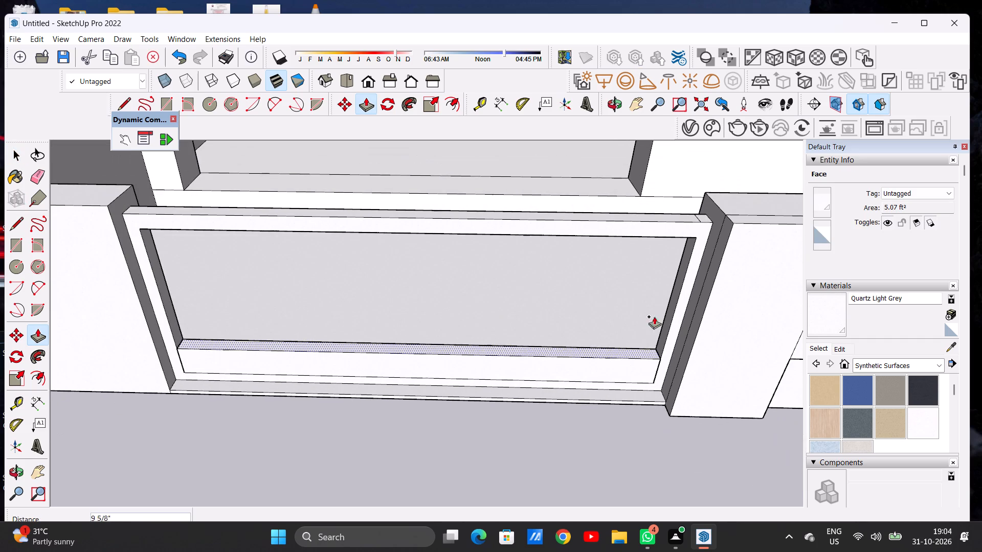
left_click(695, 238)
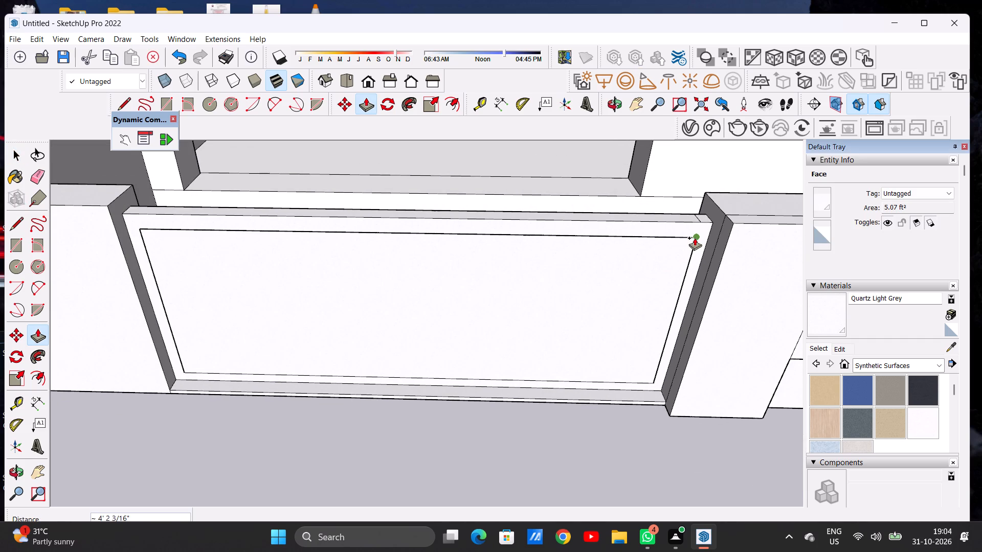
key("space")
Examine the filled gate panel and the adjoining front boundary wall from lower angles and several distances.
scroll(639, 282, "down", 13)
middle_click_drag(560, 310, 564, 239)
scroll(522, 250, "up", 1)
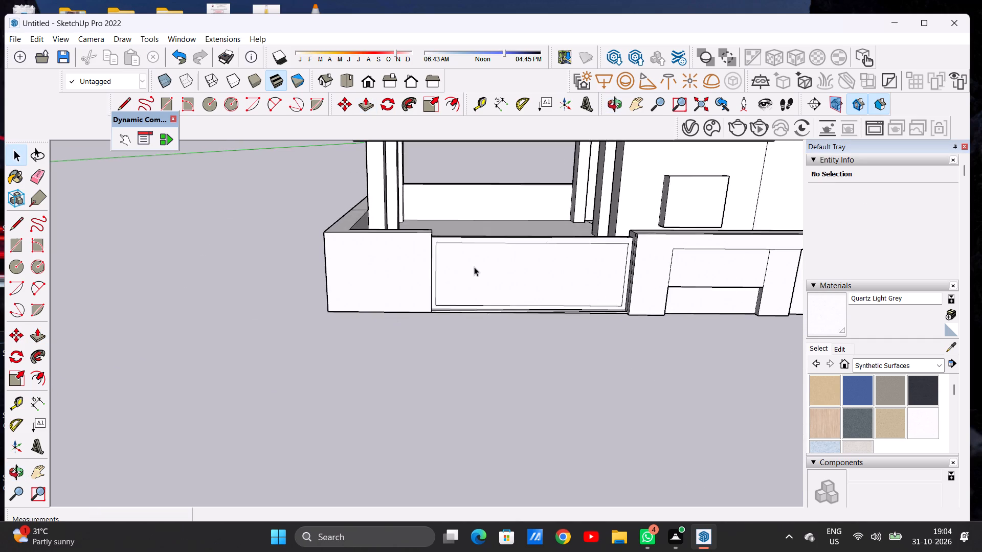
scroll(464, 280, "down", 13)
middle_click_drag(490, 289, 489, 269)
scroll(495, 277, "up", 6)
scroll(496, 280, "down", 1)
scroll(496, 280, "up", 5)
scroll(498, 280, "down", 1)
scroll(498, 280, "up", 4)
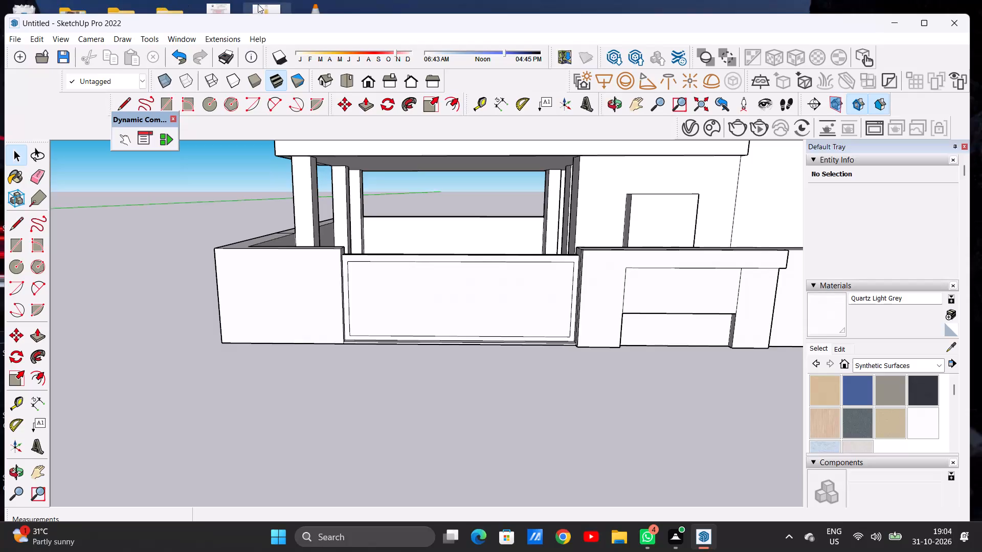
scroll(433, 295, "down", 6)
Draw two closely spaced vertical lines about 4' 2 3/16" long down the gate panel near its short-wall end, outlining a narrow strip.
scroll(413, 303, "up", 12)
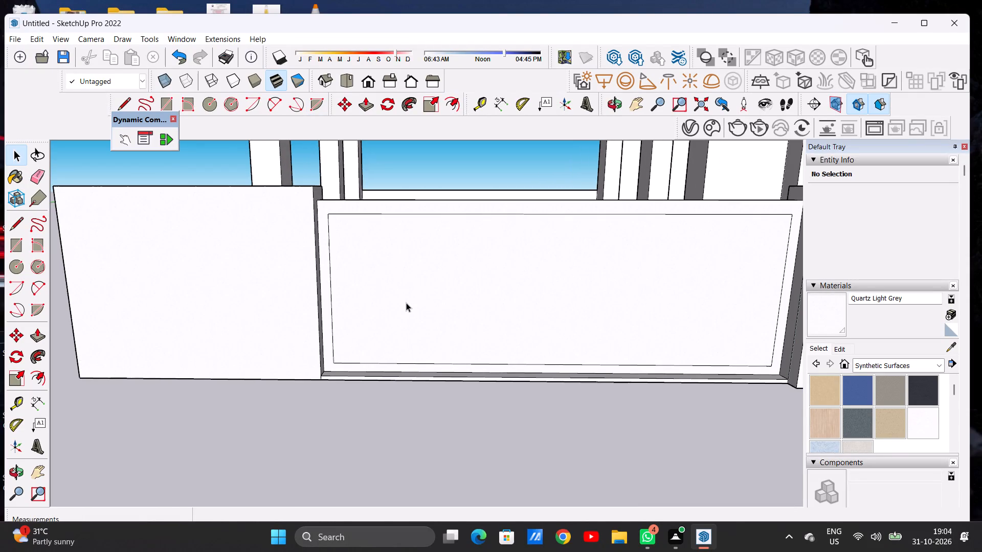
key("l")
middle_click_drag(387, 310, 382, 301)
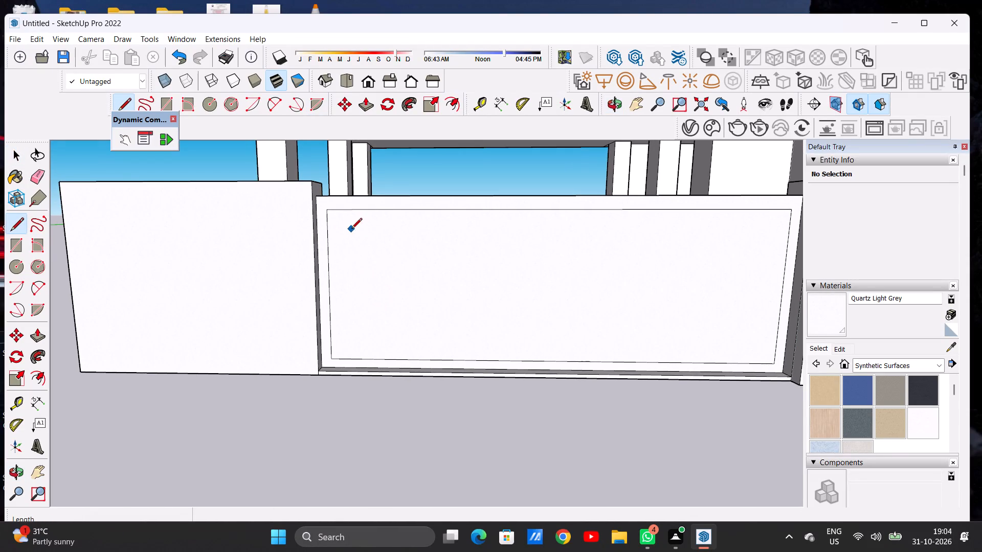
left_click(340, 210)
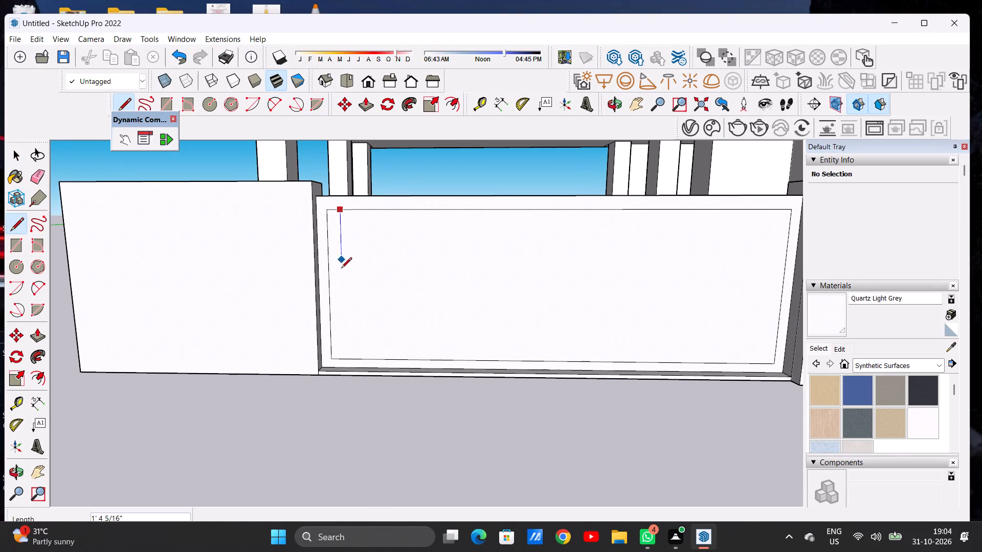
left_click(349, 360)
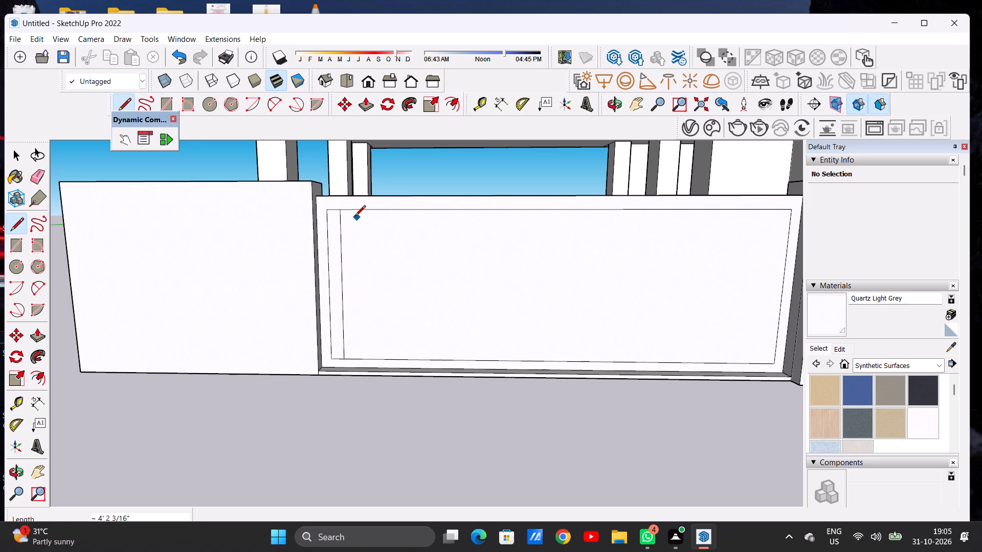
scroll(347, 215, "up", 7)
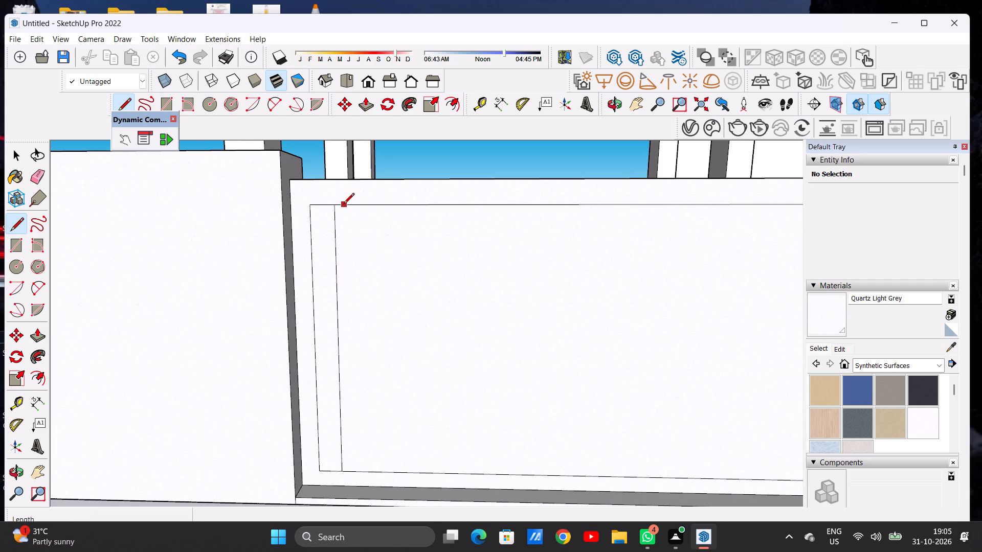
left_click(345, 204)
scroll(345, 305, "down", 6)
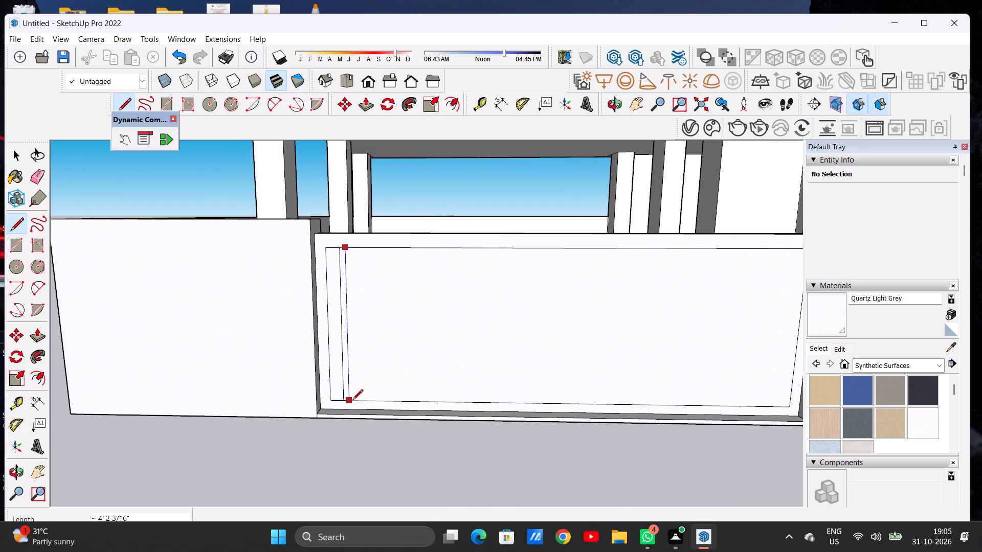
left_click(352, 398)
key("space")
Copy the narrow vertical strip along the gate panel at about 5 11/16" spacing, making an array of 10 copies.
scroll(368, 334, "down", 13)
scroll(360, 338, "up", 11)
scroll(353, 361, "down", 1)
scroll(353, 361, "up", 6)
scroll(360, 354, "down", 1)
scroll(360, 354, "up", 1)
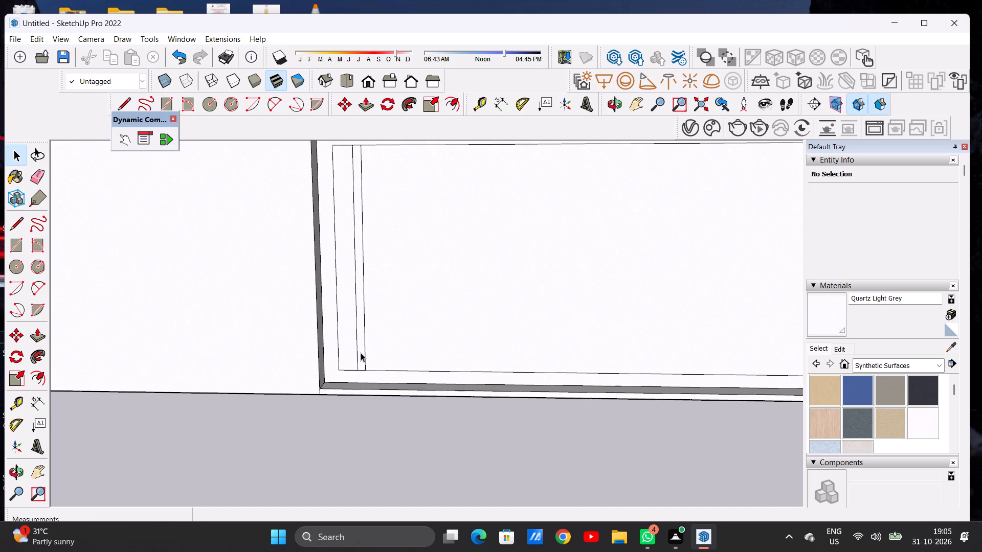
double_click(361, 353)
key("m")
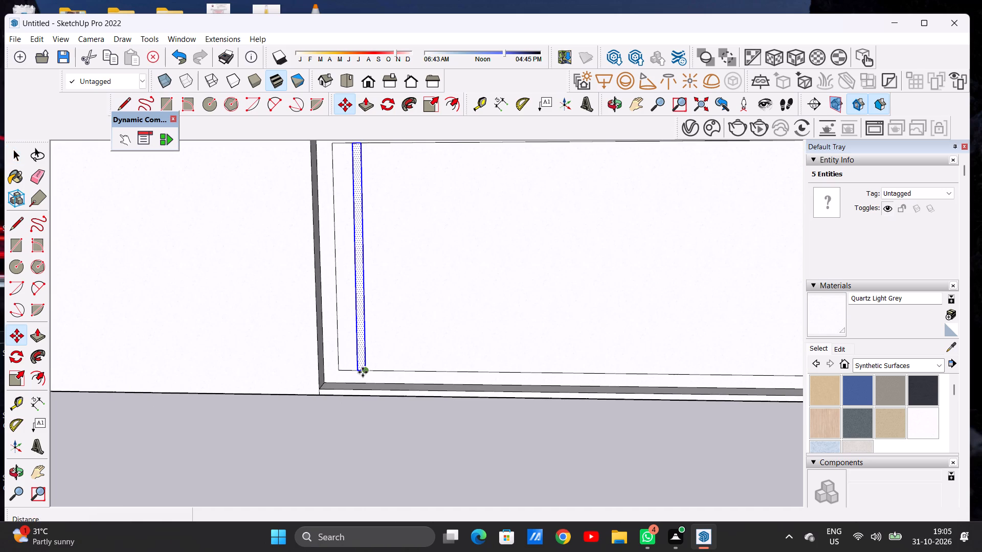
left_click(363, 372)
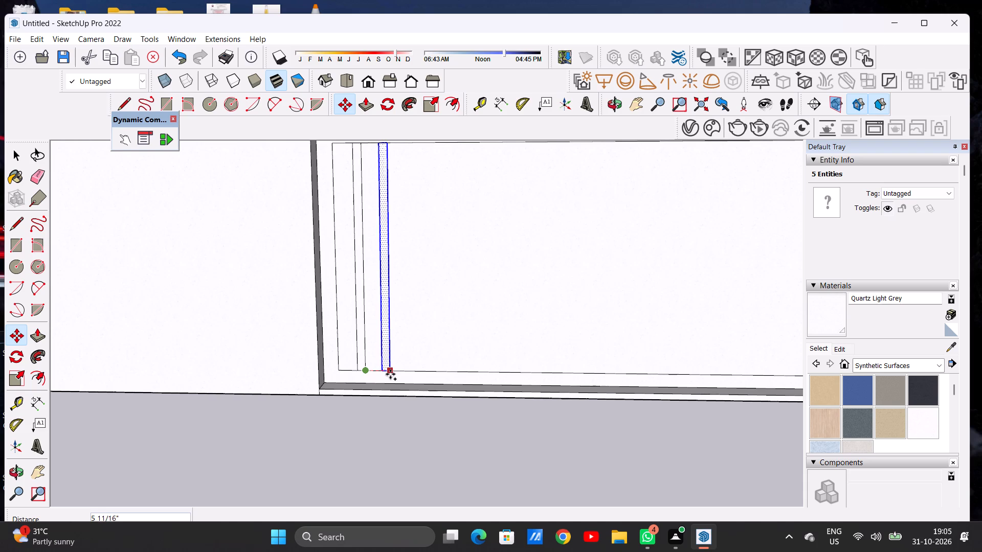
left_click(390, 374)
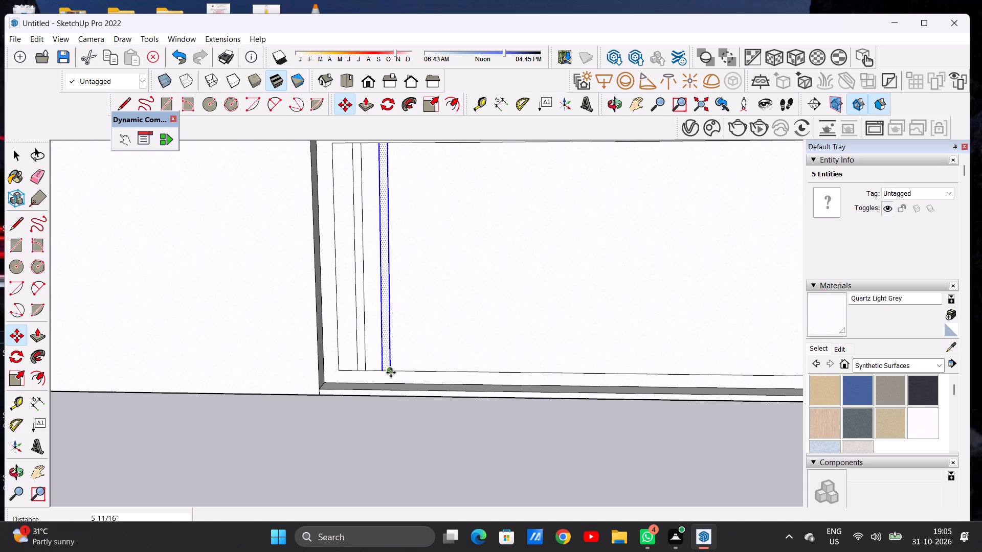
key("shift+asterisk")
type("10")
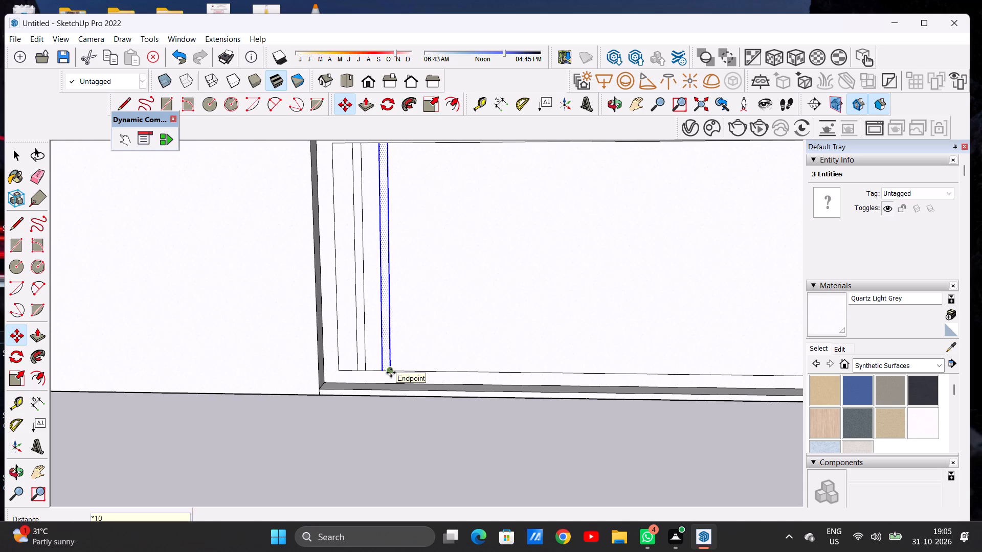
key("Return")
key("space")
Copy the last strip of the array about 6 1/16" further along the panel and repeat it for 8 copies.
scroll(360, 364, "down", 2)
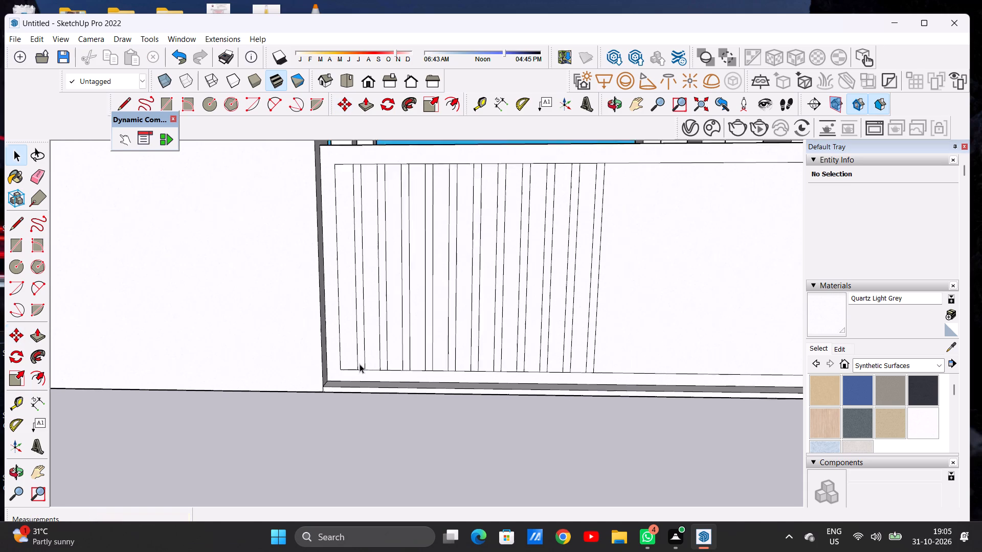
scroll(360, 364, "down", 8)
scroll(458, 360, "up", 3)
scroll(458, 360, "down", 1)
scroll(458, 360, "up", 15)
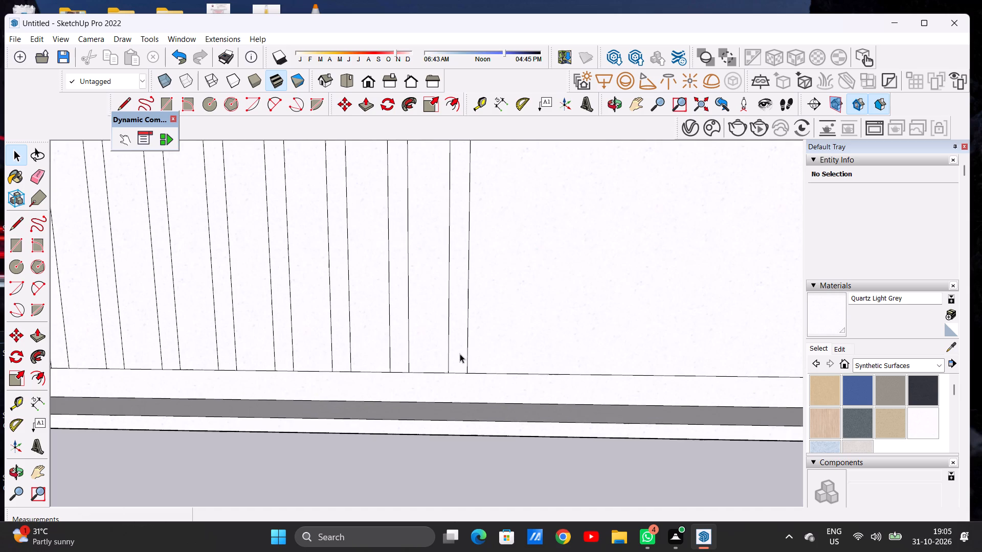
double_click(460, 354)
key("m")
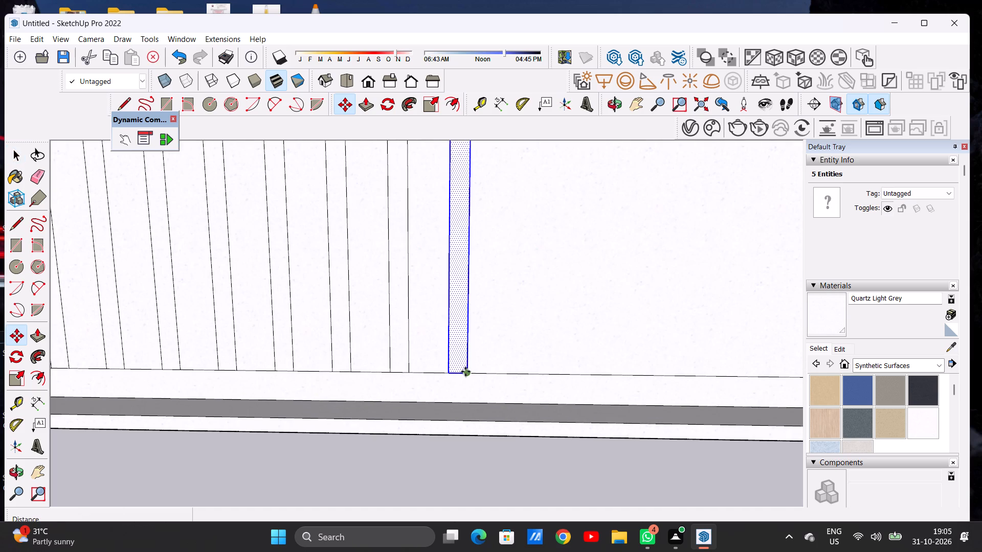
left_click(463, 372)
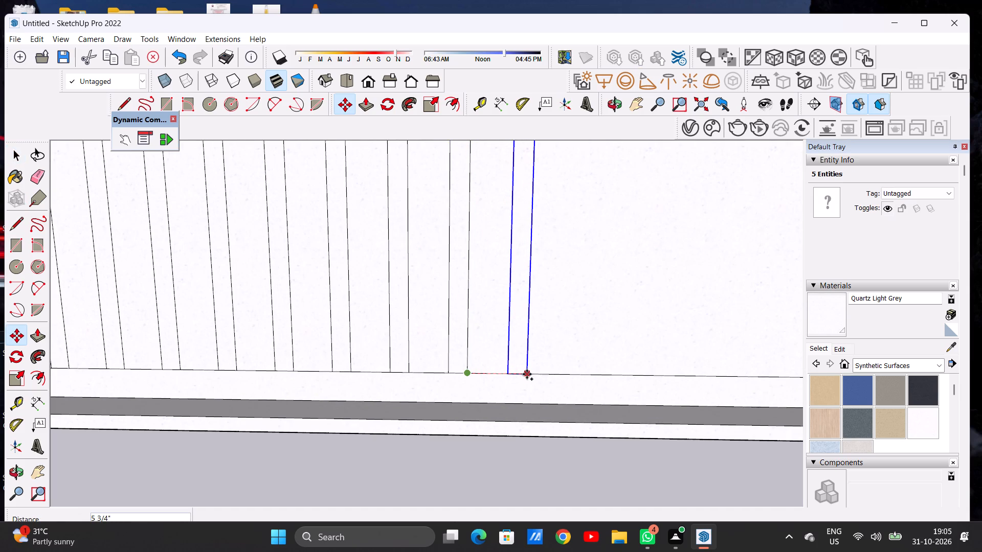
left_click(530, 374)
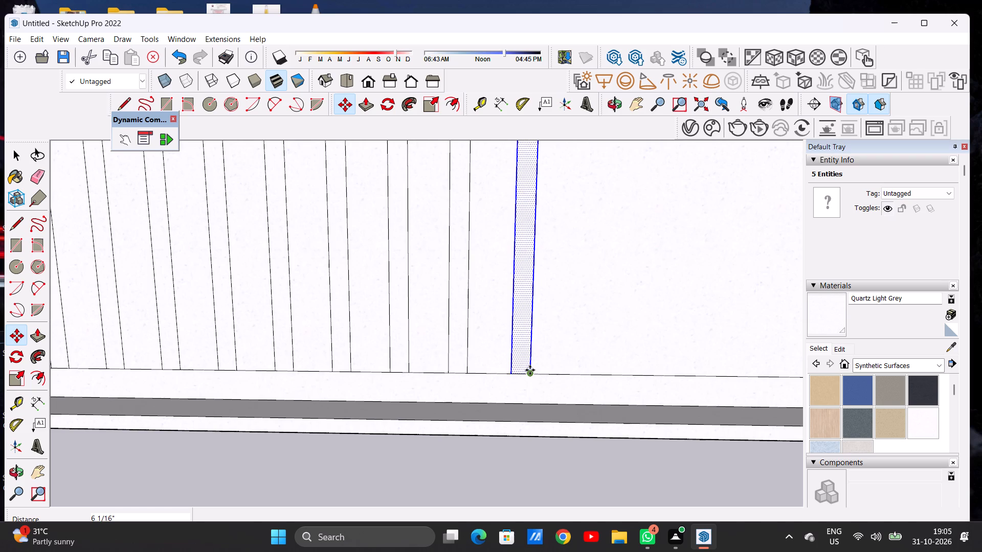
key("shift+asterisk")
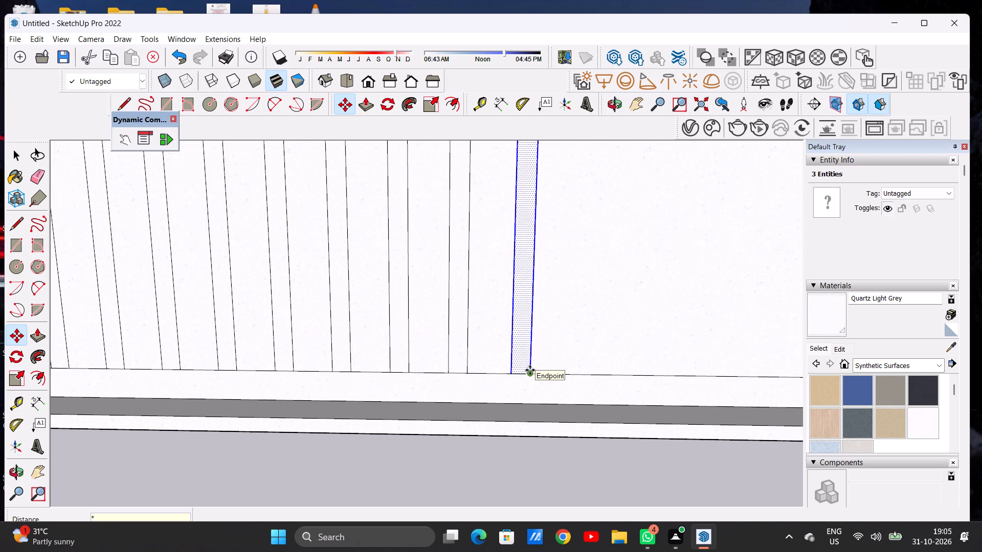
key("8")
key("Return")
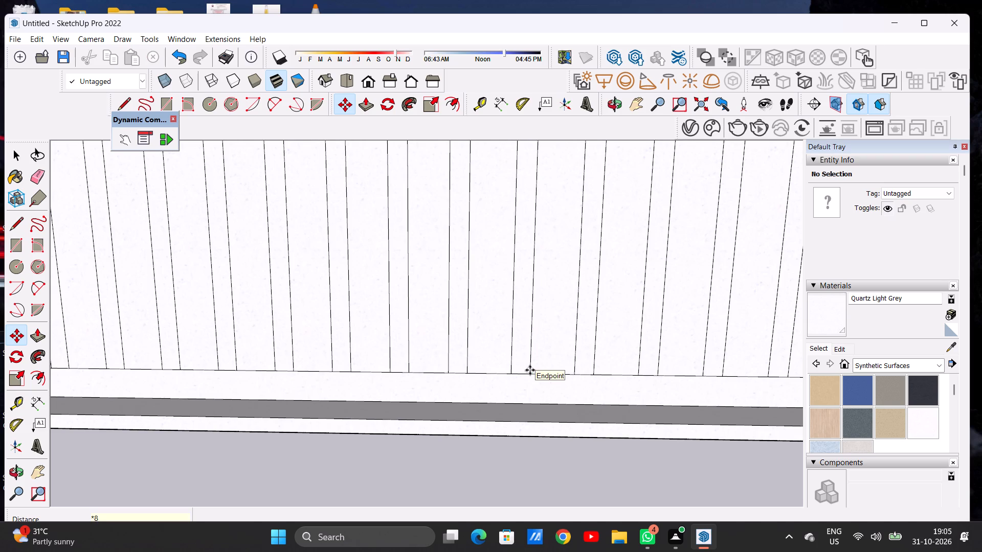
scroll(513, 356, "down", 9)
scroll(513, 357, "up", 1)
scroll(513, 357, "down", 6)
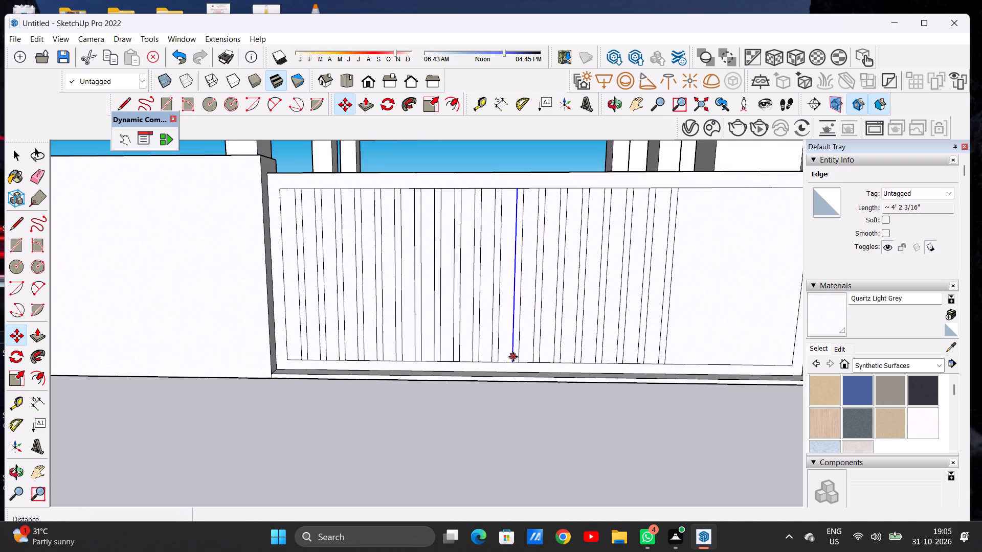
key("space")
Copy the last strip about 6 5/16" further along the gate panel, then copy that new strip another 6 7/16" onward.
scroll(483, 339, "down", 3)
scroll(632, 355, "up", 12)
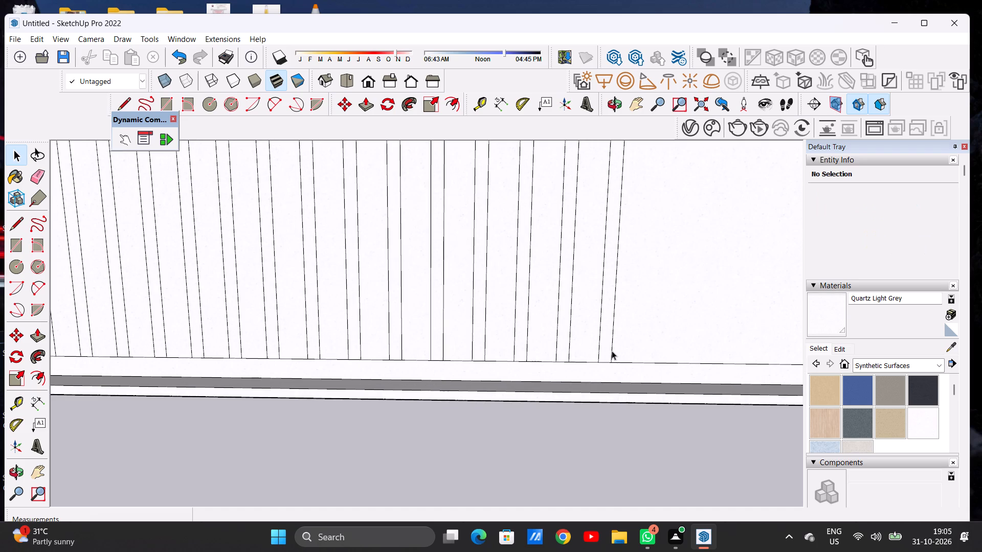
double_click(605, 352)
key("m")
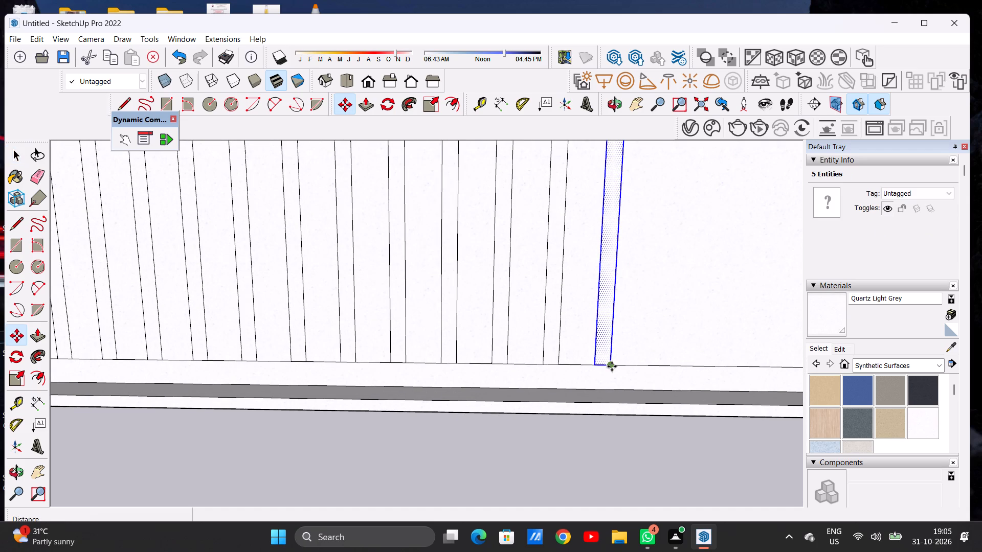
left_click(612, 366)
scroll(601, 363, "down", 9)
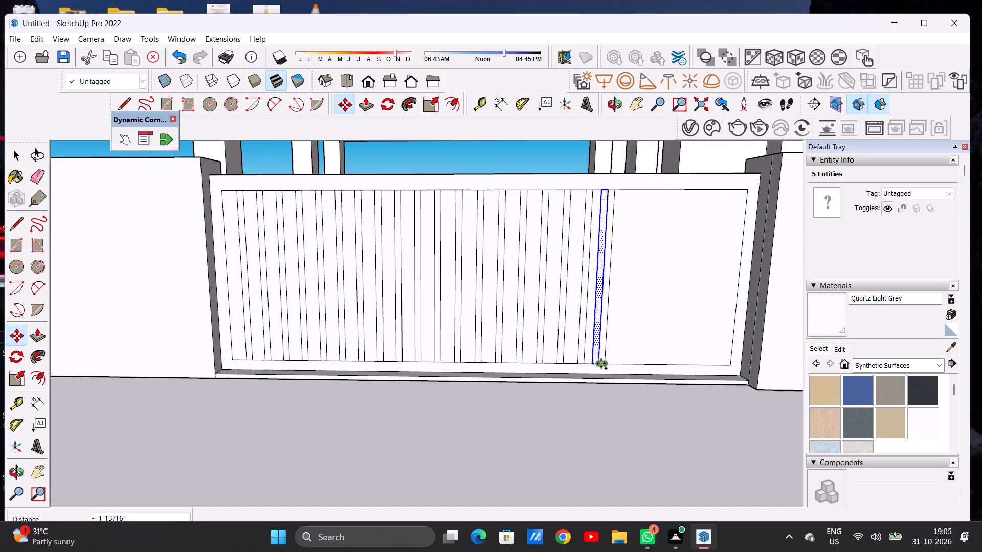
scroll(601, 363, "down", 3)
scroll(623, 362, "up", 6)
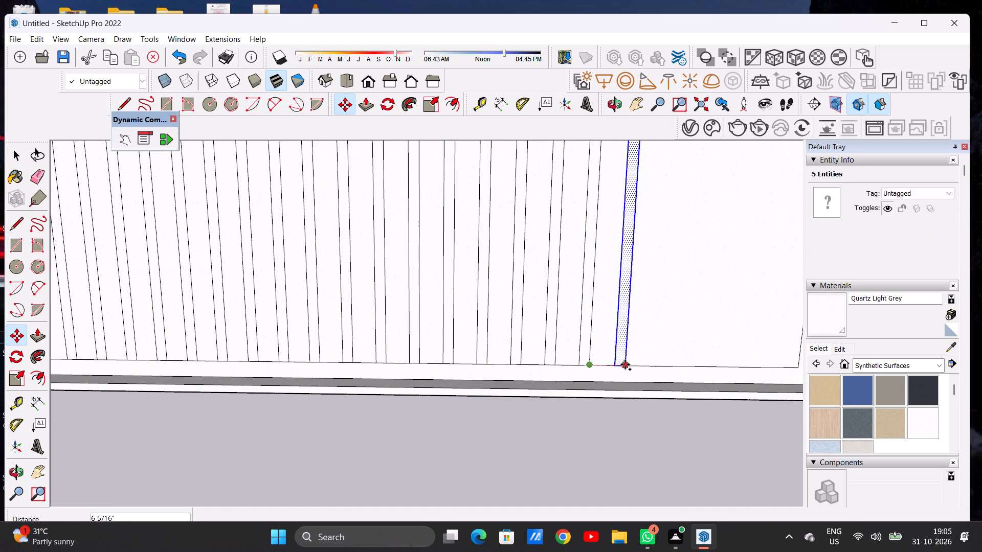
left_click(625, 364)
left_click(625, 364)
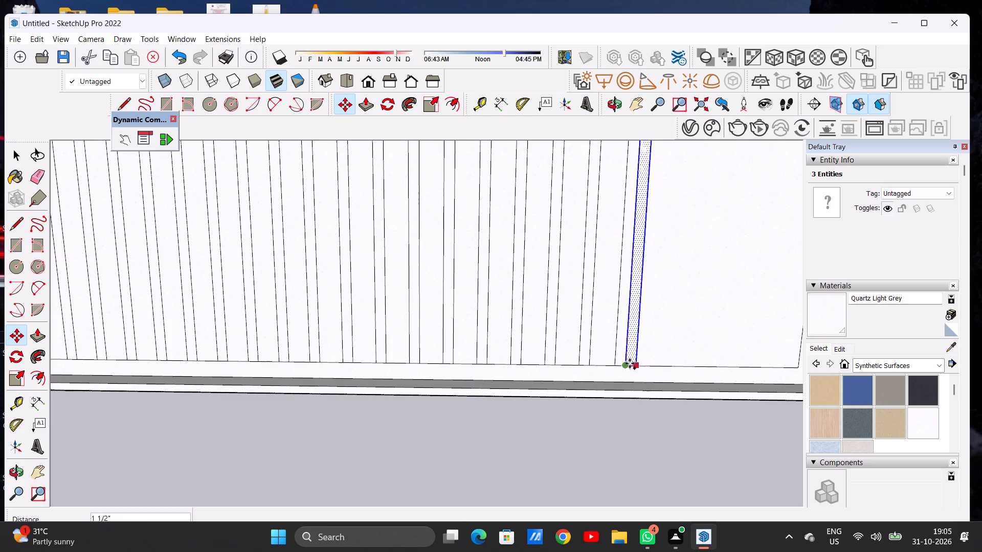
scroll(629, 363, "down", 6)
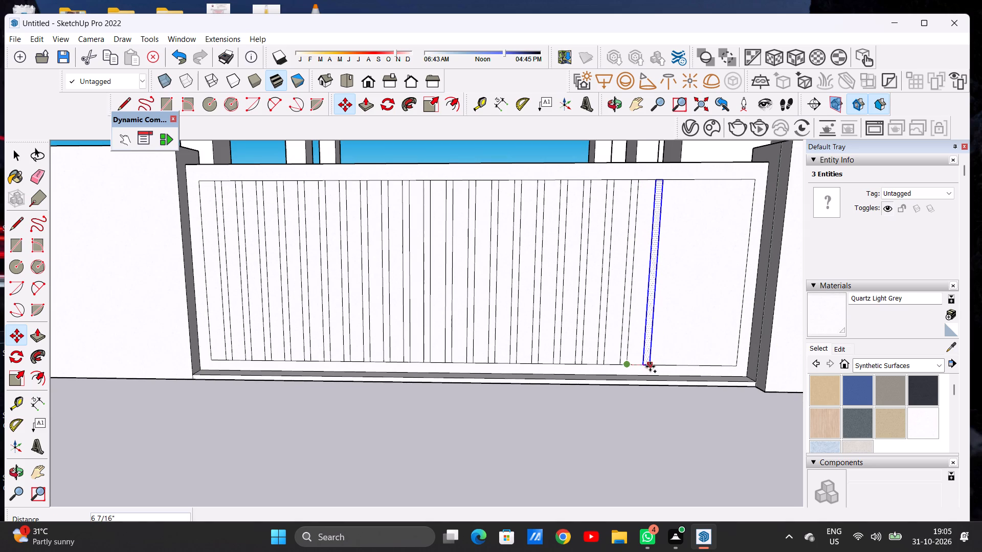
left_click(650, 366)
Add three more strip copies up to the gate panel's far end, spaced about 6 7/16", 6 1/4" and 5 3/8" apart.
left_click(650, 366)
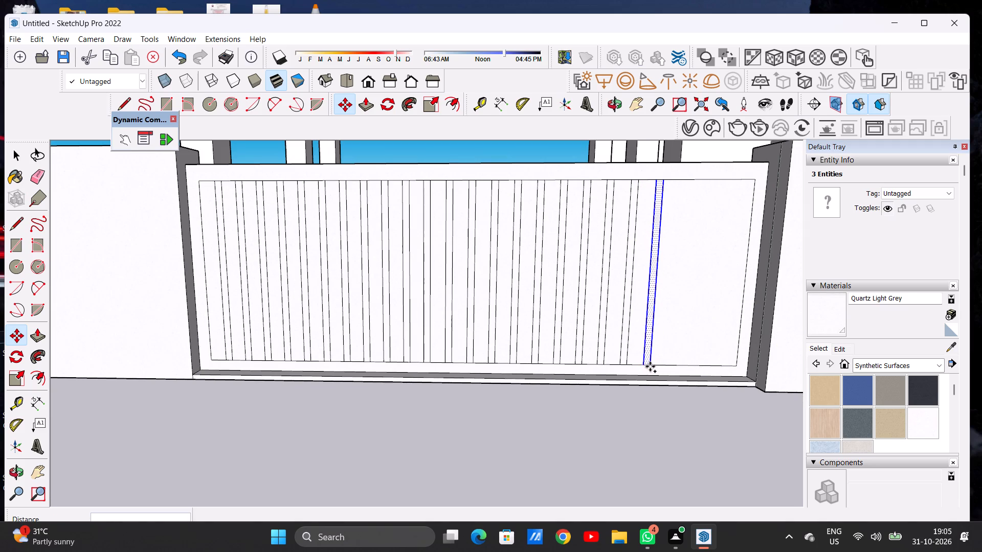
left_click(674, 366)
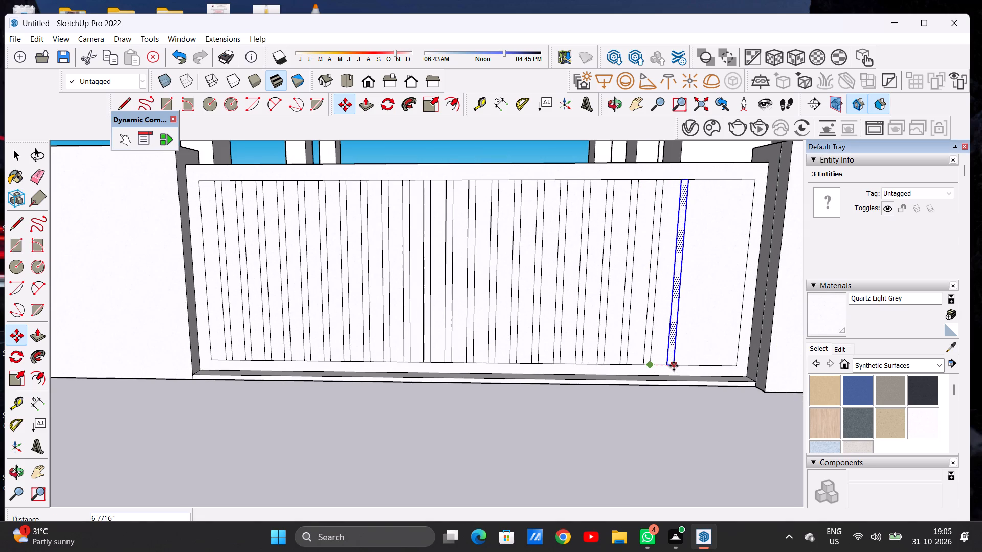
left_click(674, 366)
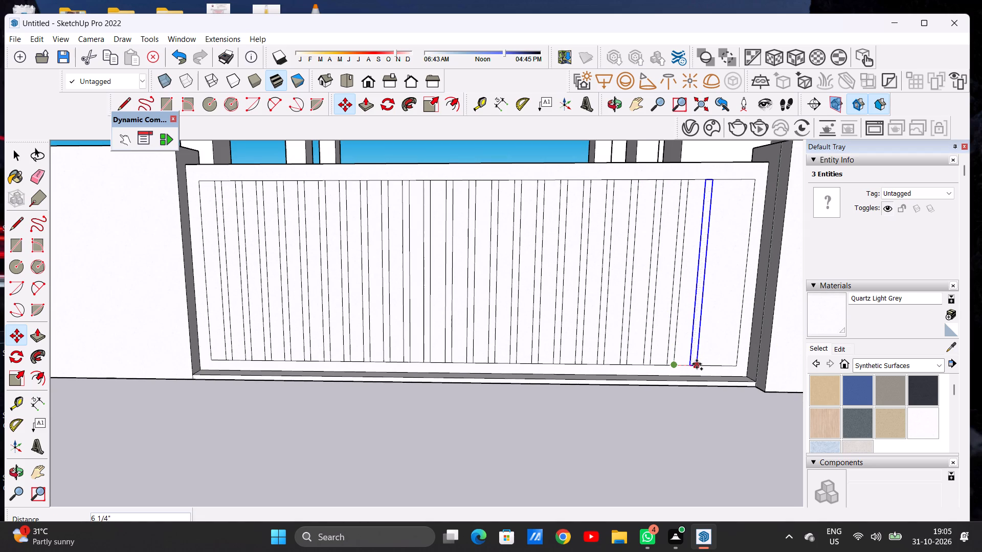
left_click(697, 364)
left_click(697, 364)
left_click(718, 364)
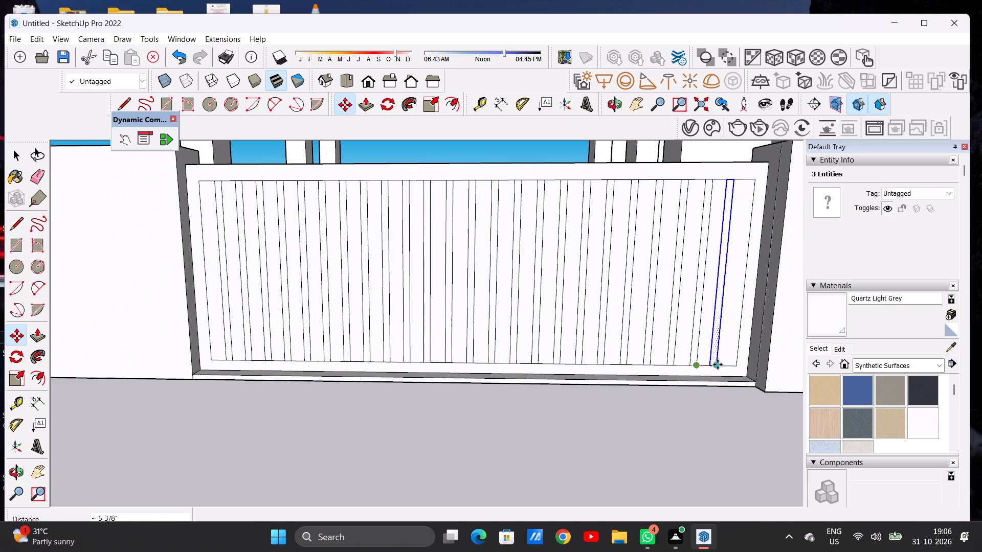
key("space")
scroll(618, 353, "down", 9)
scroll(552, 321, "up", 1)
scroll(552, 321, "down", 4)
left_click(576, 383)
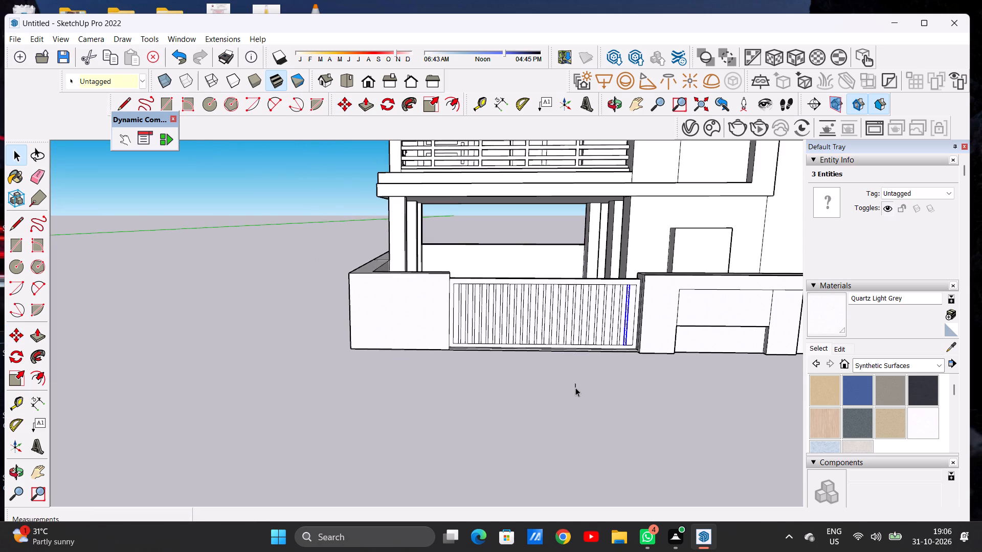
Examine the strip spacing across the gate panel from the front and from an oblique view near the short wall.
scroll(407, 367, "down", 6)
scroll(510, 319, "up", 3)
scroll(510, 319, "down", 1)
scroll(510, 319, "up", 11)
scroll(505, 325, "down", 1)
scroll(505, 325, "up", 4)
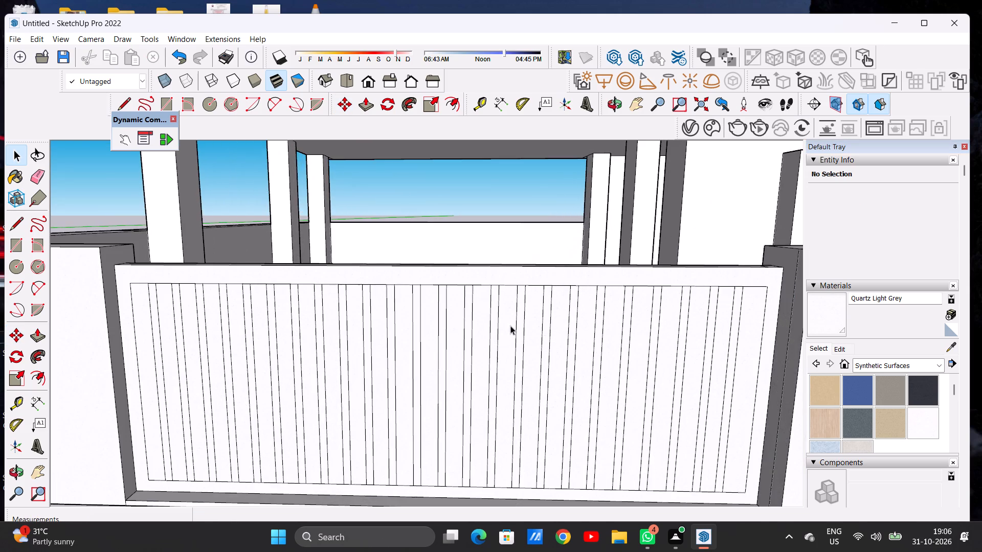
middle_click_drag(555, 326, 556, 316)
scroll(522, 327, "down", 18)
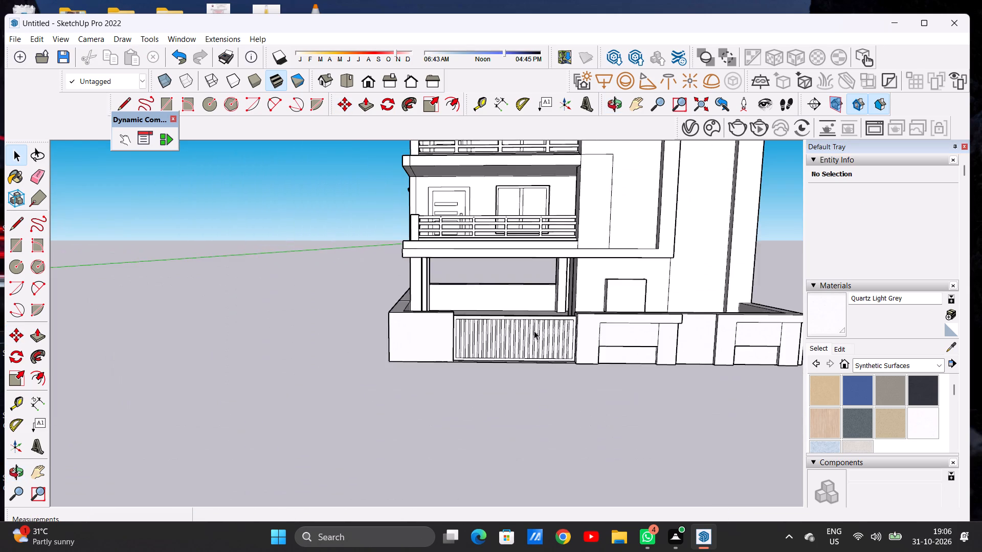
middle_click_drag(532, 331, 383, 370)
scroll(377, 357, "up", 18)
middle_click_drag(372, 329, 347, 351)
scroll(460, 331, "down", 6)
scroll(456, 336, "up", 1)
scroll(425, 321, "down", 9)
scroll(428, 319, "up", 1)
scroll(429, 319, "down", 1)
scroll(442, 333, "up", 11)
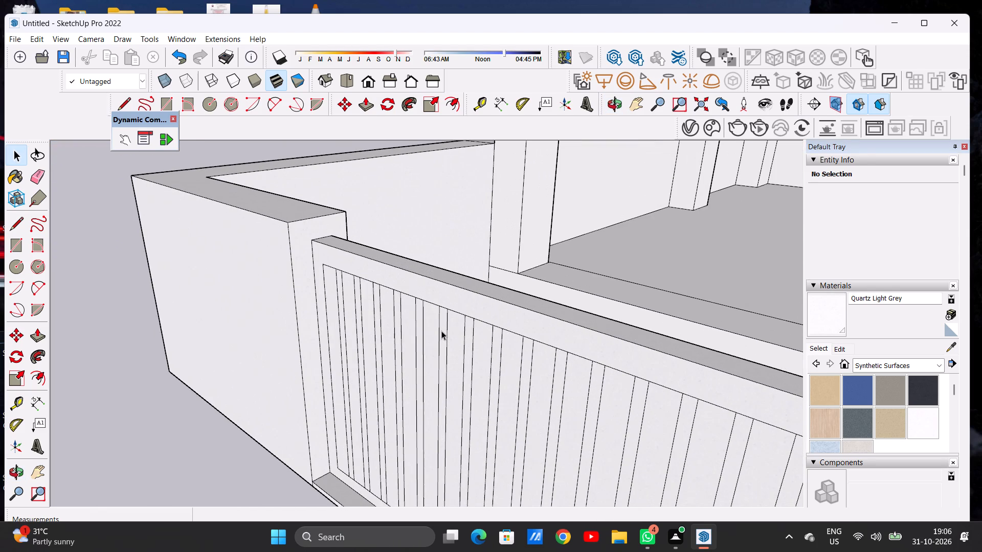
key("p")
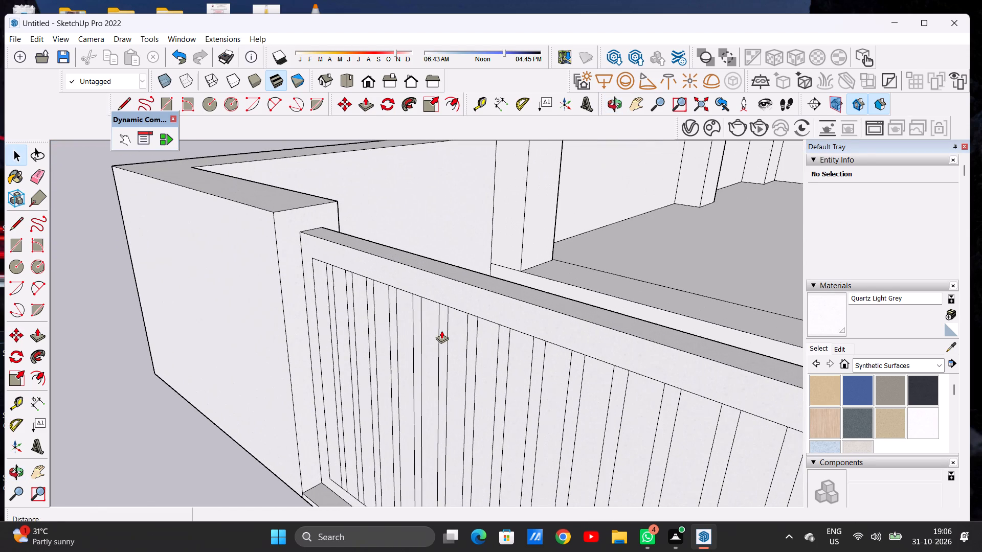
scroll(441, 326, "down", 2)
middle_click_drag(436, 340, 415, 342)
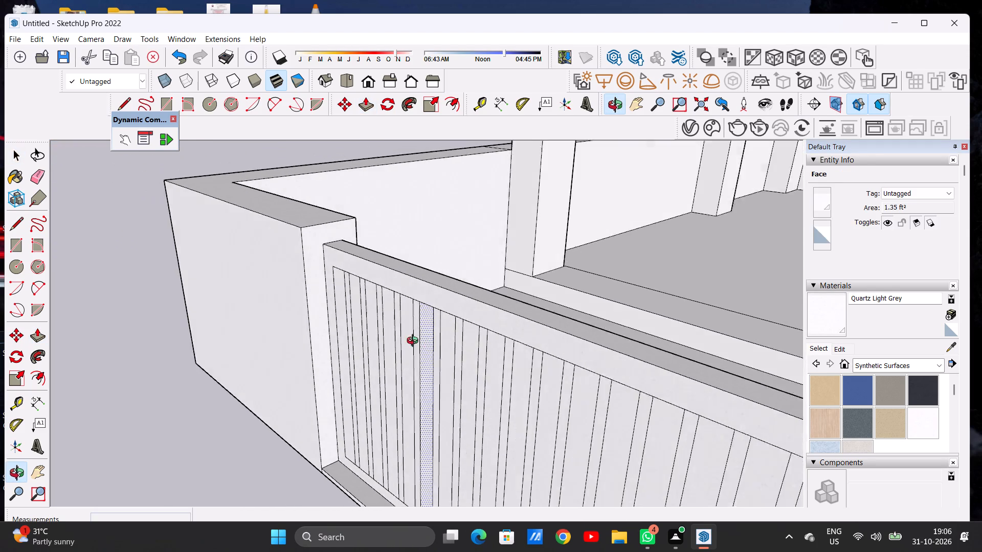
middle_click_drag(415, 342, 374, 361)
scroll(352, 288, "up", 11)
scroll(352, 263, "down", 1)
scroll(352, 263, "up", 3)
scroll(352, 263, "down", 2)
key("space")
Examine the striped gate panel, its bottom frame and the adjoining boundary wall from several angles and distances.
scroll(388, 276, "down", 17)
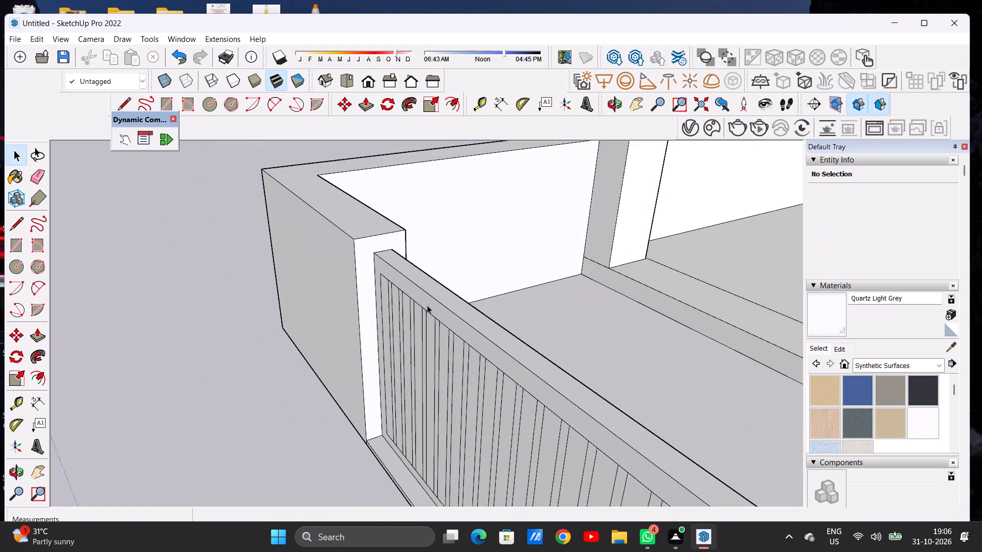
scroll(427, 305, "down", 14)
middle_click_drag(459, 319, 650, 271)
scroll(532, 322, "down", 4)
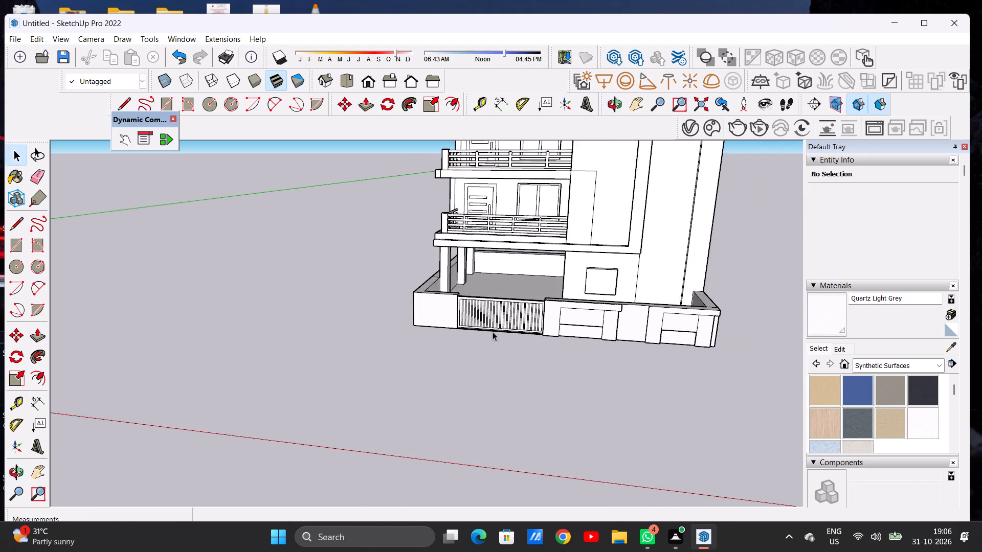
middle_click_drag(492, 331, 511, 280)
scroll(511, 312, "up", 6)
scroll(511, 312, "down", 1)
scroll(511, 312, "up", 6)
scroll(511, 315, "down", 1)
scroll(511, 315, "up", 2)
middle_click_drag(511, 314, 526, 402)
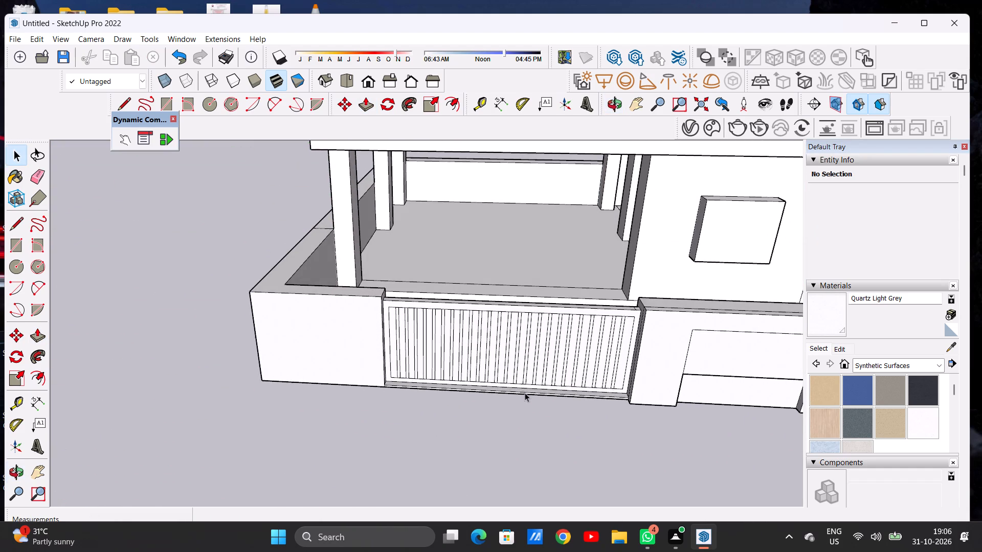
scroll(495, 323, "down", 7)
middle_click_drag(529, 353, 541, 423)
scroll(545, 401, "up", 5)
scroll(546, 398, "down", 1)
scroll(546, 398, "up", 3)
scroll(554, 362, "down", 1)
scroll(554, 361, "up", 14)
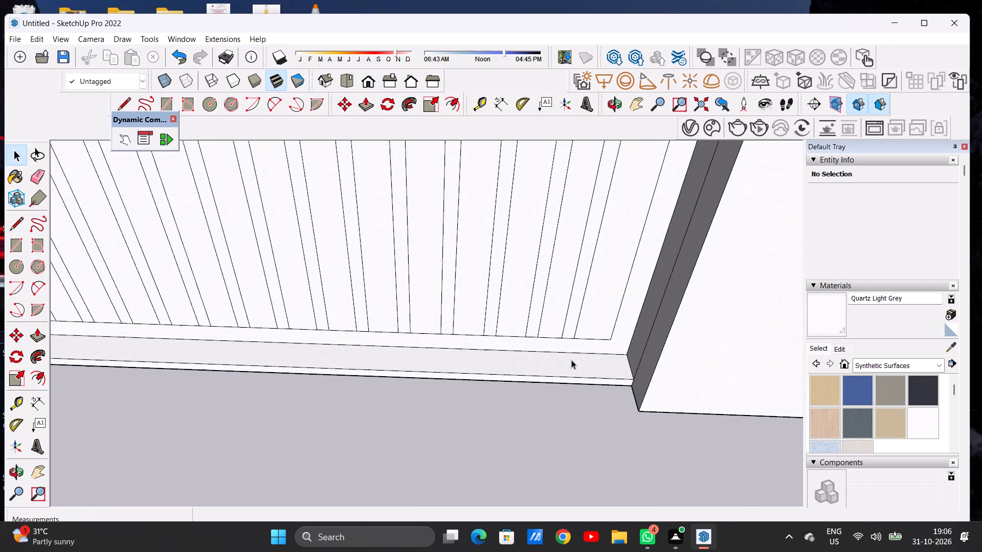
scroll(571, 360, "up", 2)
scroll(566, 365, "down", 20)
scroll(566, 365, "down", 10)
middle_click_drag(487, 361, 494, 271)
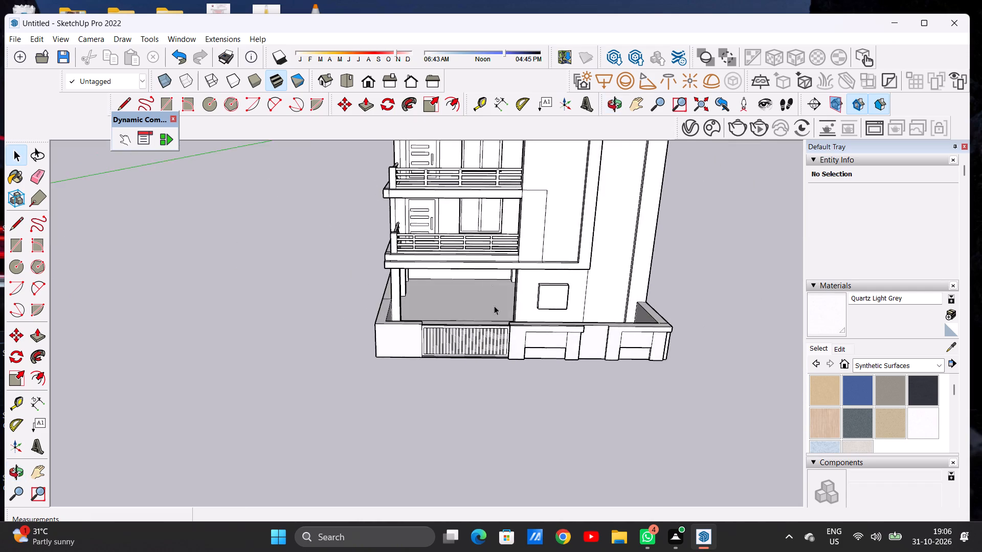
scroll(497, 319, "up", 5)
scroll(497, 319, "down", 1)
scroll(497, 319, "up", 1)
scroll(462, 340, "down", 1)
scroll(462, 340, "up", 1)
scroll(462, 340, "down", 1)
scroll(462, 340, "up", 2)
middle_click_drag(471, 359, 468, 319)
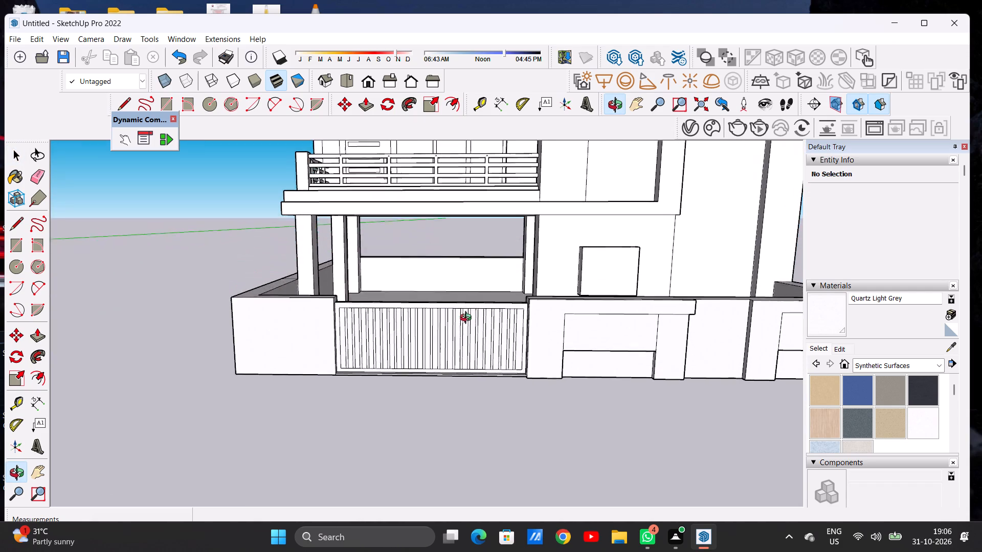
middle_click_drag(468, 319, 468, 324)
scroll(468, 330, "up", 14)
middle_click_drag(448, 332, 391, 329)
scroll(489, 326, "down", 8)
scroll(514, 325, "up", 1)
scroll(514, 325, "down", 20)
middle_click_drag(492, 324, 508, 360)
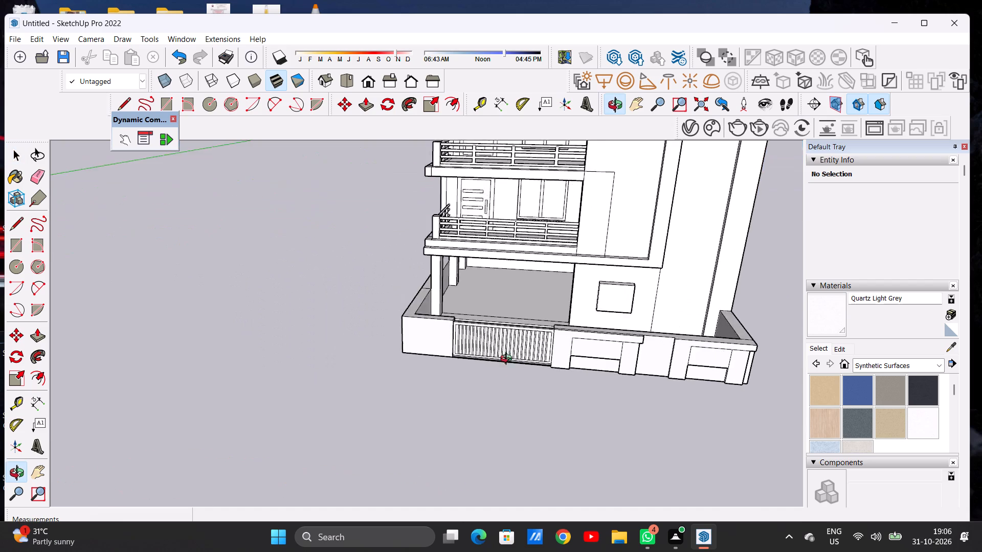
middle_click_drag(508, 360, 537, 336)
scroll(562, 307, "up", 10)
scroll(555, 300, "down", 2)
scroll(553, 297, "up", 3)
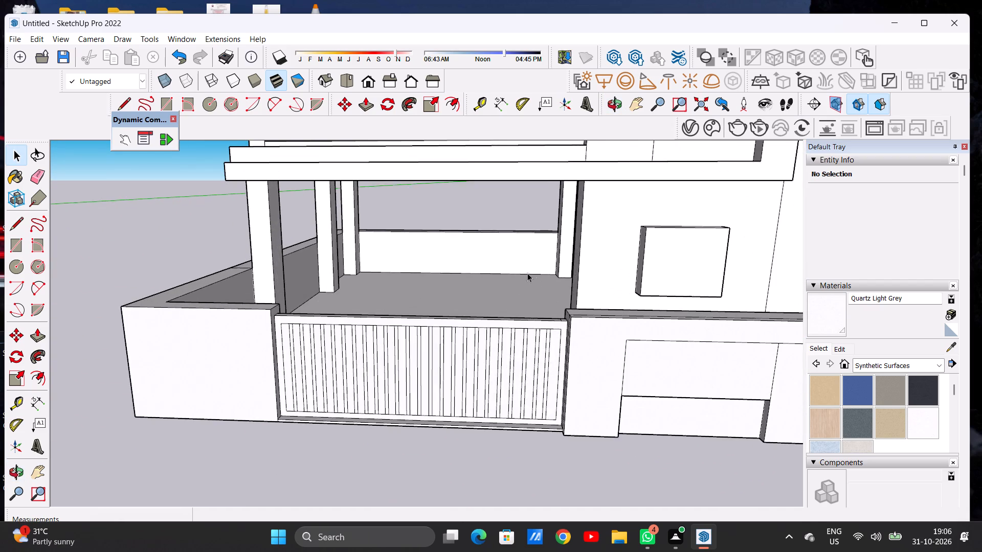
middle_click_drag(512, 282, 622, 322)
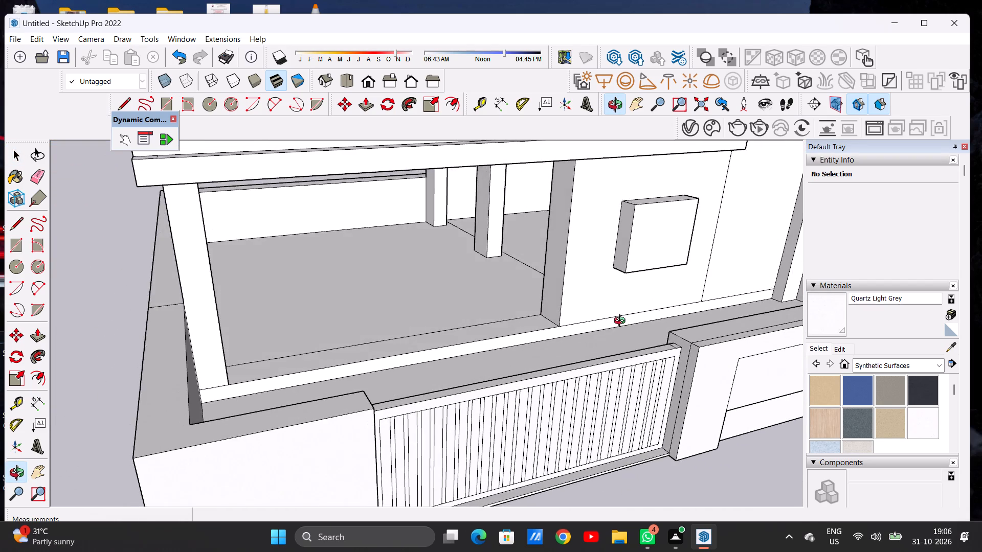
middle_click_drag(622, 322, 555, 320)
scroll(555, 320, "up", 1)
scroll(529, 321, "down", 18)
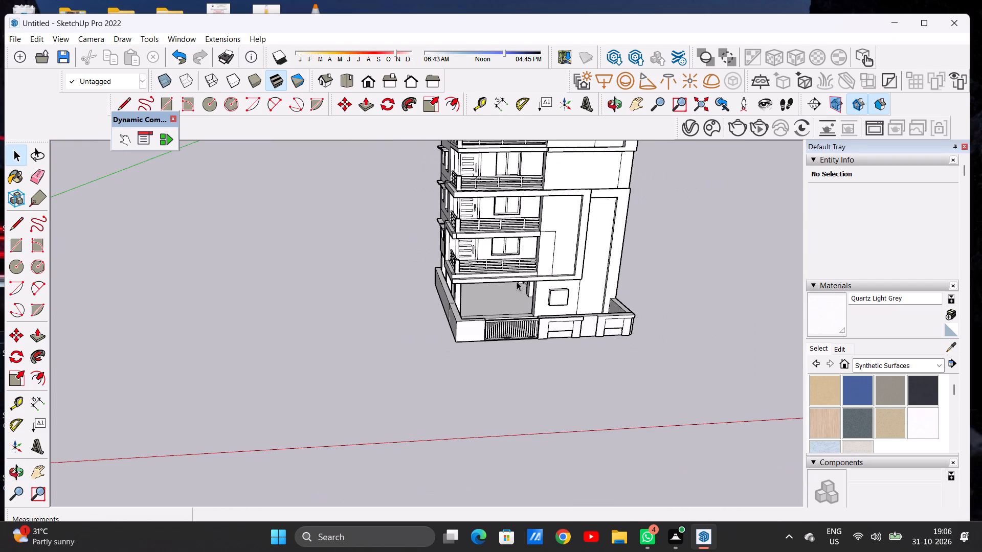
scroll(487, 279, "down", 5)
scroll(518, 298, "up", 4)
scroll(518, 301, "down", 1)
scroll(518, 303, "up", 5)
scroll(482, 315, "down", 1)
scroll(482, 315, "up", 5)
scroll(490, 323, "down", 1)
scroll(490, 323, "up", 2)
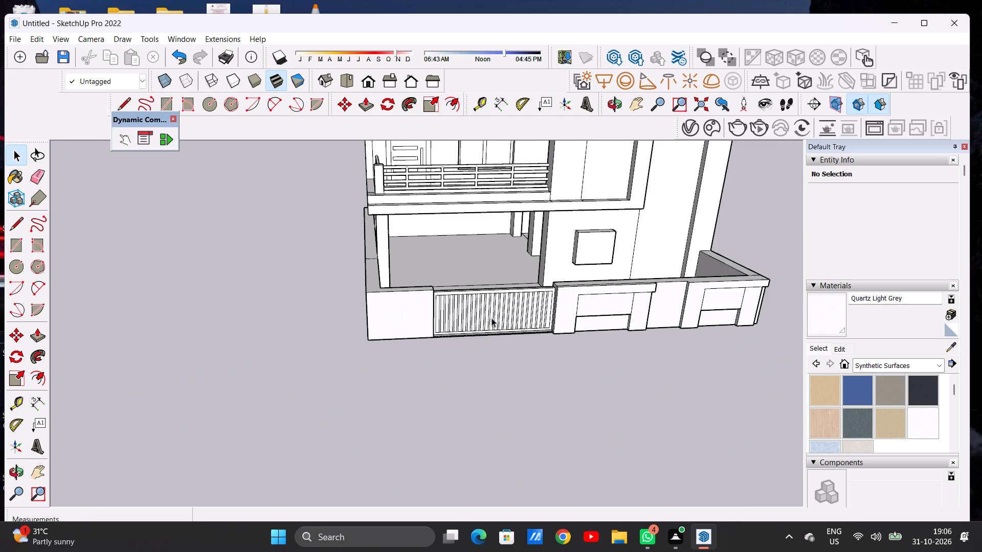
middle_click_drag(526, 322, 494, 284)
scroll(526, 322, "up", 1)
scroll(494, 284, "up", 13)
scroll(490, 281, "down", 1)
scroll(490, 281, "up", 1)
middle_click_drag(522, 285, 336, 297)
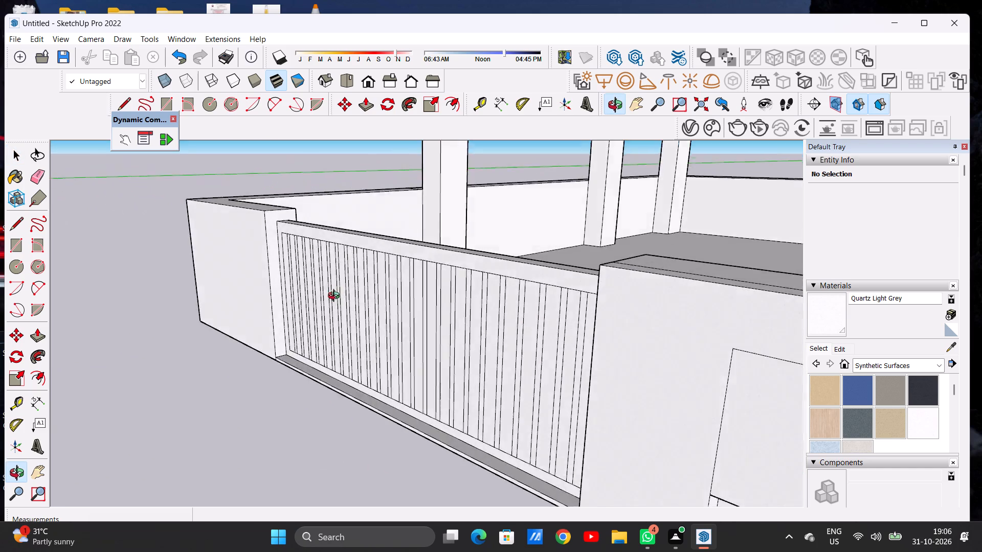
middle_click_drag(336, 297, 490, 311)
scroll(488, 321, "down", 16)
scroll(487, 355, "up", 1)
scroll(487, 355, "down", 6)
scroll(485, 350, "up", 2)
scroll(485, 350, "down", 4)
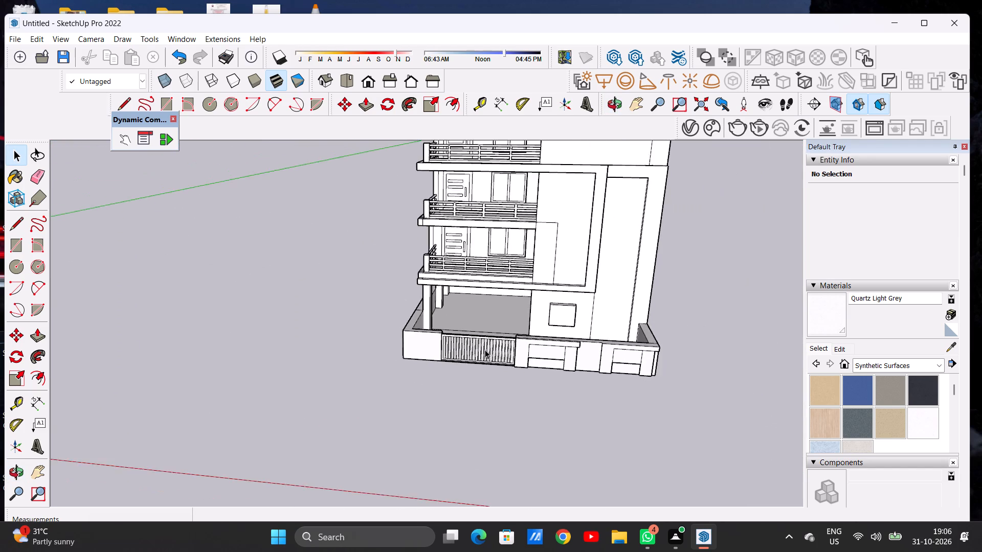
scroll(485, 350, "down", 9)
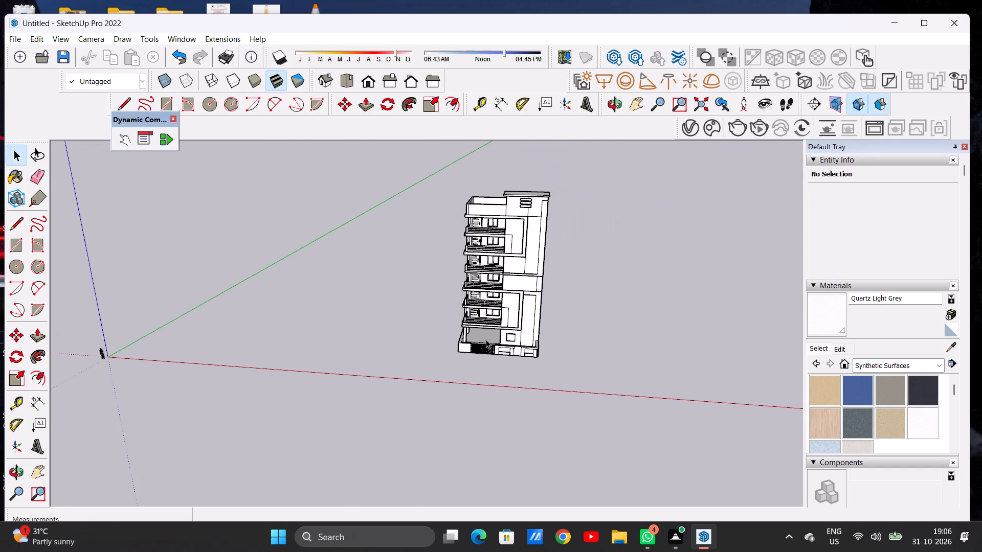
scroll(486, 341, "down", 4)
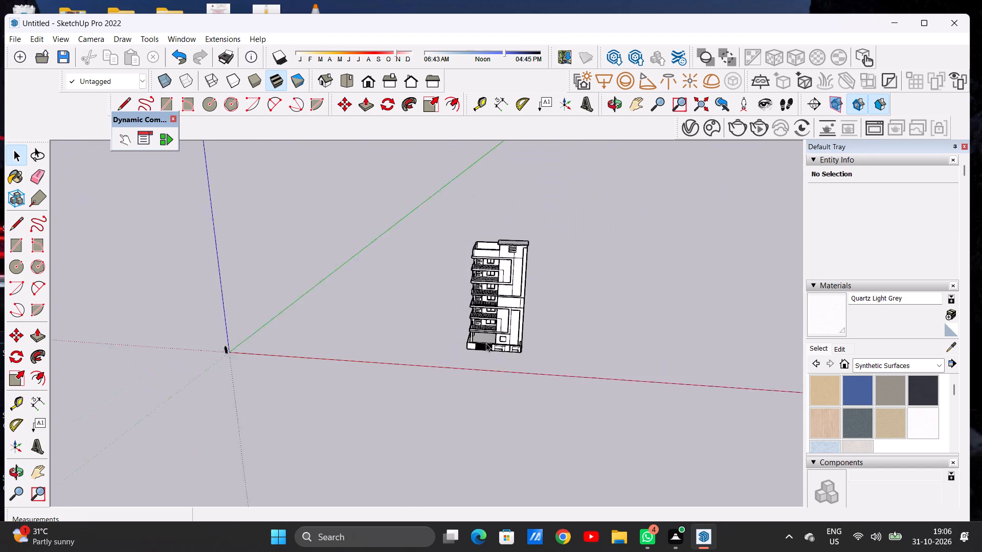
scroll(486, 343, "down", 1)
scroll(486, 352, "up", 20)
scroll(486, 352, "up", 4)
middle_click_drag(465, 342, 471, 282)
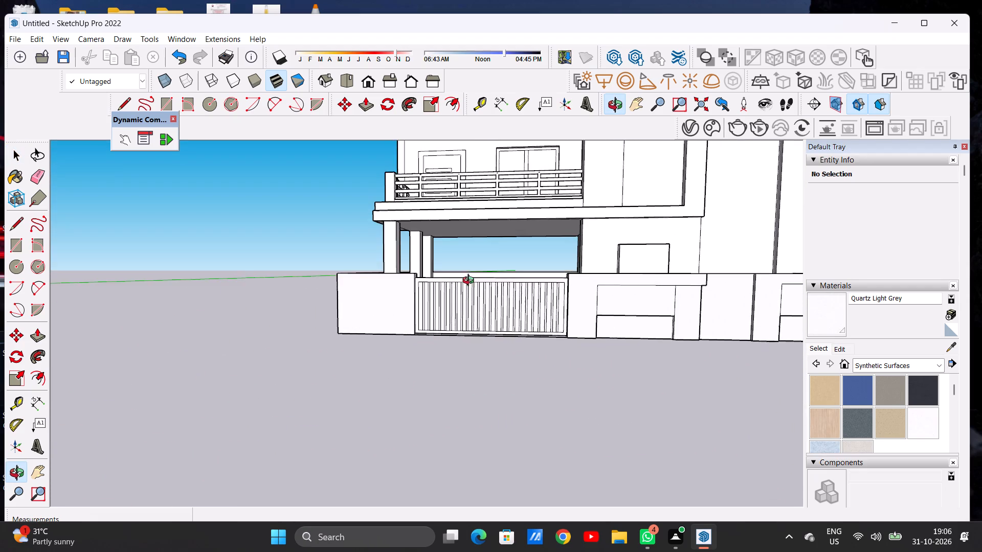
middle_click_drag(471, 282, 460, 302)
Examine the whole apartment building's side and front elevations, including the balconies, windows and striped gate.
scroll(460, 302, "down", 20)
scroll(460, 302, "down", 5)
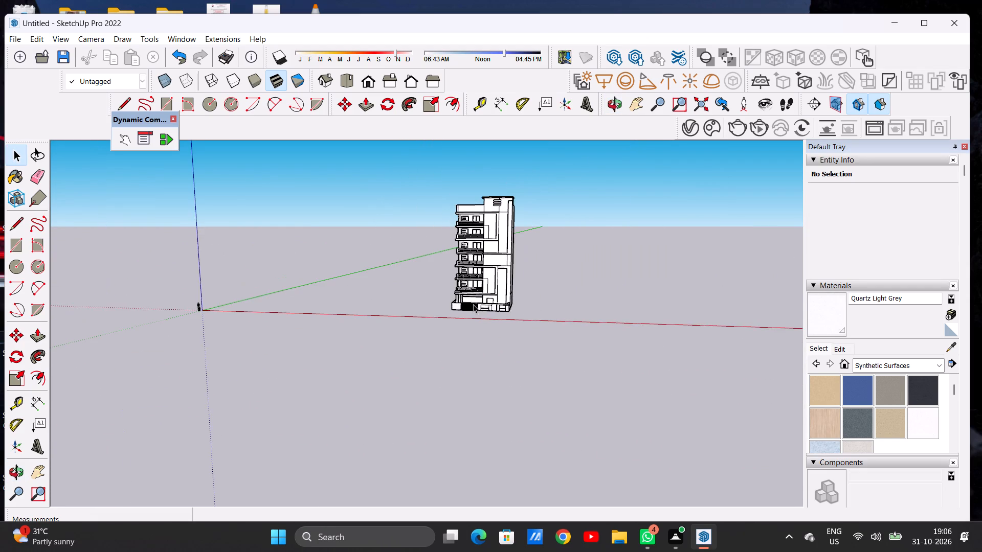
scroll(464, 230, "down", 1)
scroll(464, 228, "up", 8)
scroll(466, 224, "down", 1)
scroll(466, 224, "up", 4)
middle_click_drag(452, 237, 641, 263)
scroll(488, 265, "up", 7)
scroll(400, 252, "down", 1)
scroll(399, 250, "up", 3)
middle_click_drag(386, 248, 452, 243)
scroll(456, 251, "down", 3)
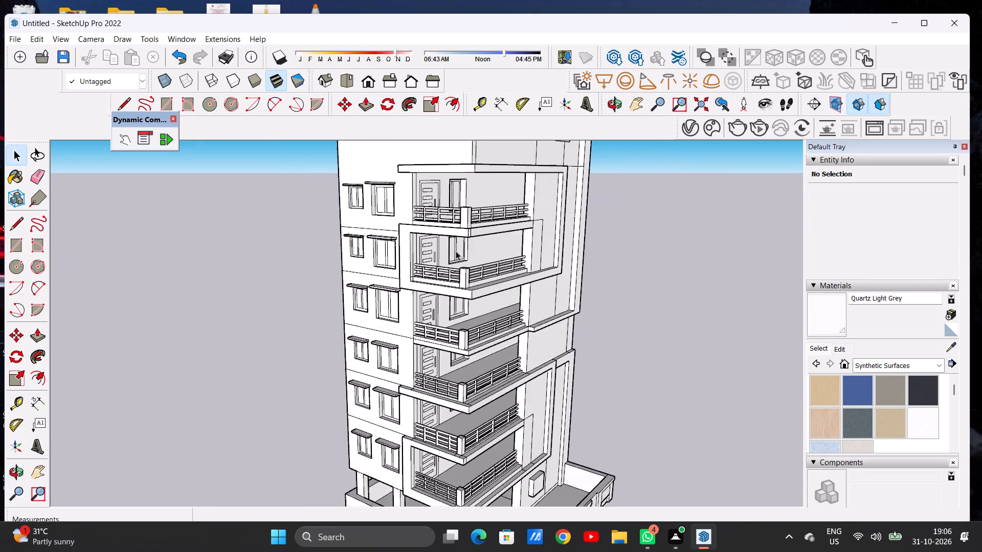
scroll(456, 251, "down", 7)
middle_click_drag(463, 231, 364, 228)
middle_click_drag(522, 269, 392, 262)
scroll(459, 282, "down", 5)
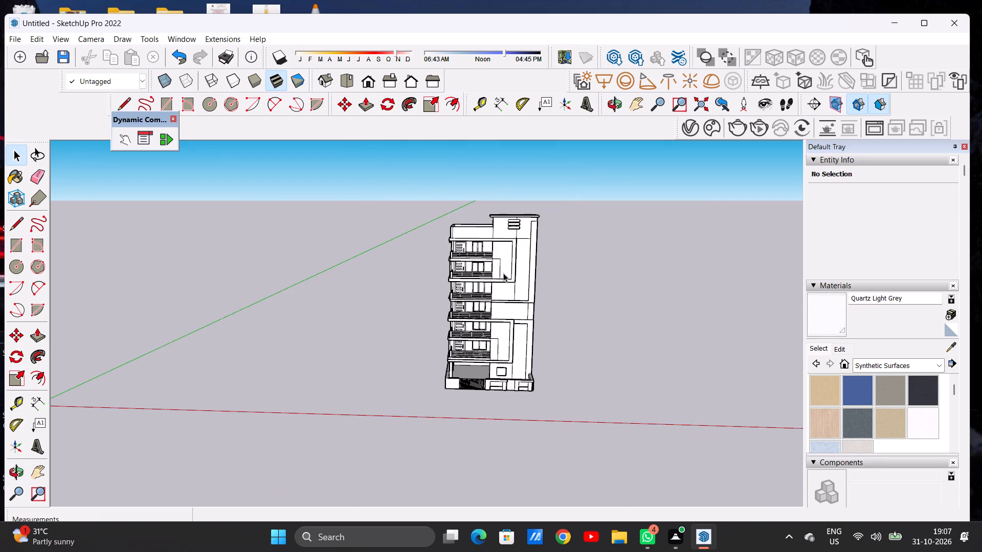
Examine the rooftop block with its three horizontal wall bars, the overhanging slab and the terrace parapet from several angles.
scroll(505, 239, "up", 18)
scroll(531, 205, "up", 2)
scroll(531, 205, "down", 1)
scroll(531, 205, "up", 4)
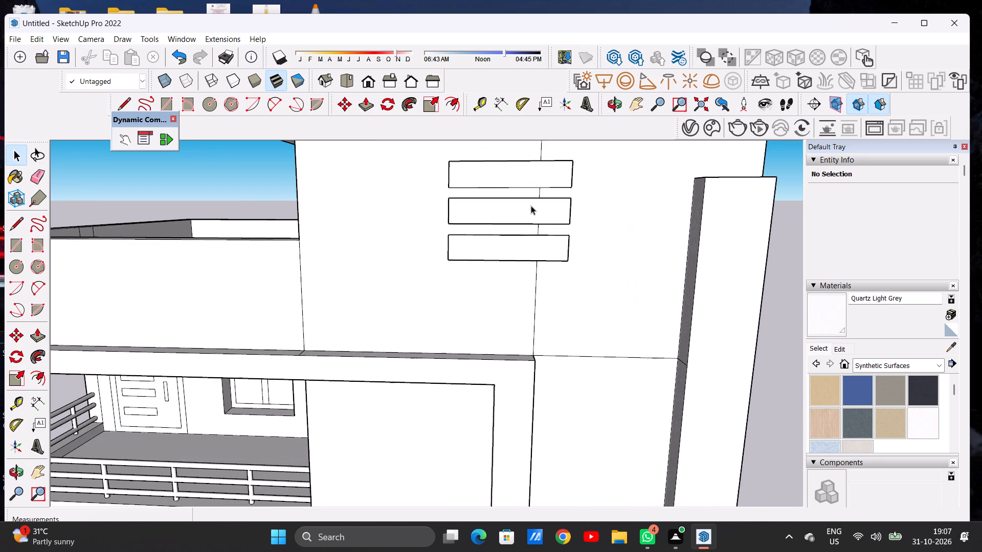
scroll(533, 223, "down", 5)
middle_click_drag(554, 218, 493, 259)
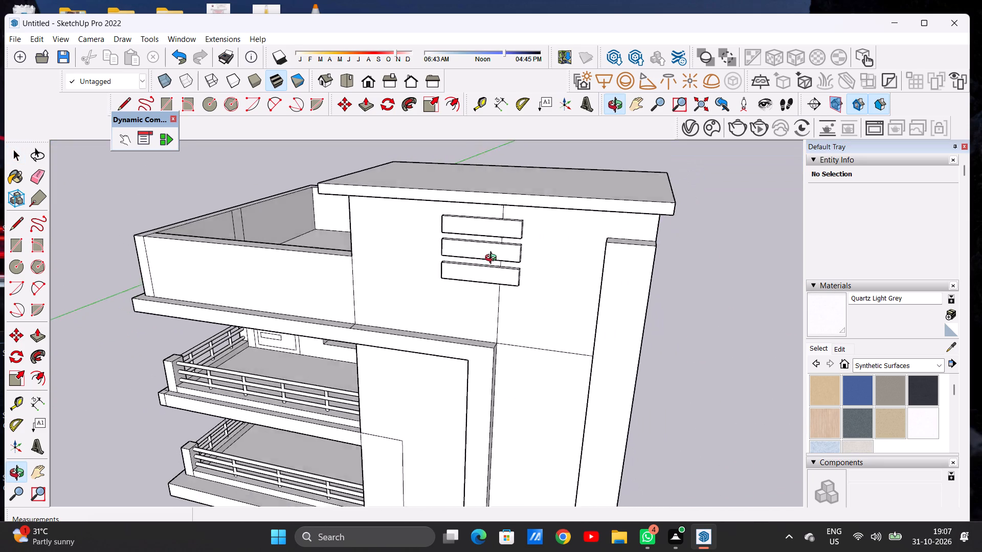
middle_click_drag(493, 259, 471, 272)
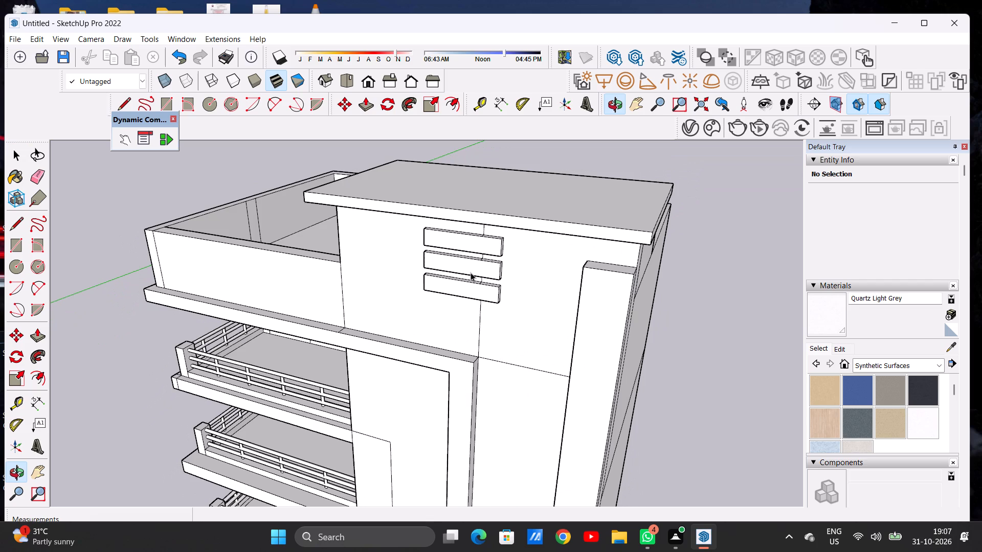
scroll(495, 276, "down", 6)
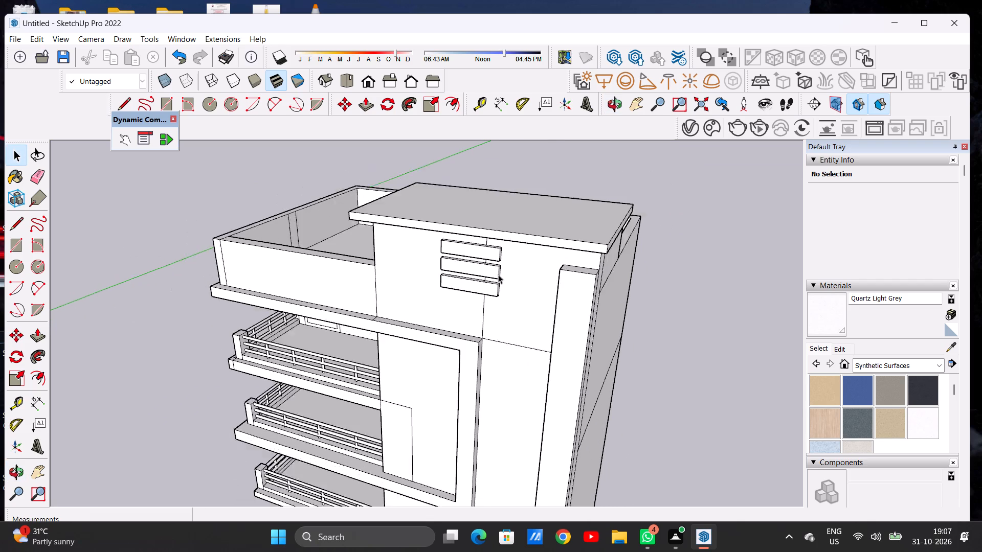
scroll(498, 274, "down", 2)
scroll(498, 269, "up", 10)
scroll(498, 261, "down", 2)
scroll(498, 261, "up", 4)
scroll(495, 255, "down", 12)
middle_click_drag(501, 257, 487, 253)
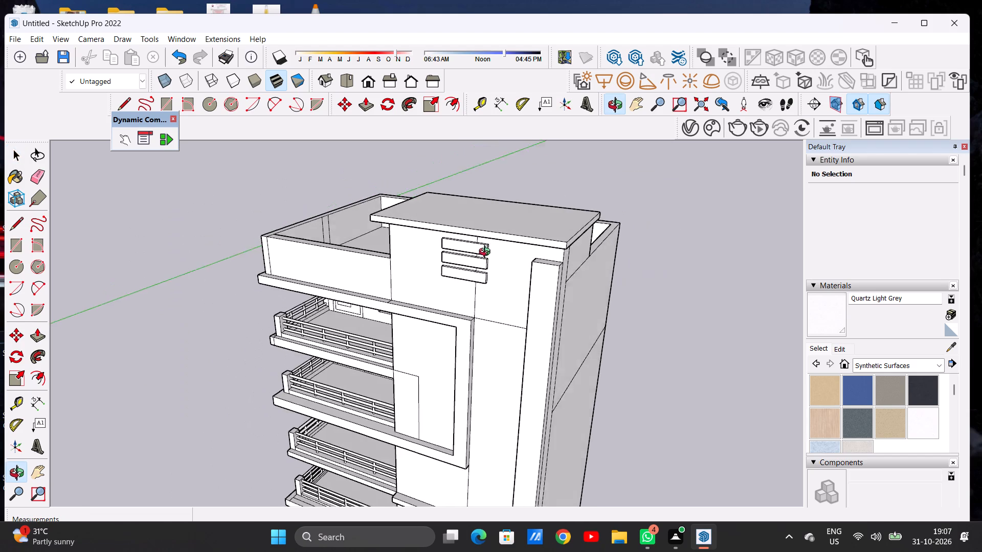
middle_click_drag(487, 253, 981, 410)
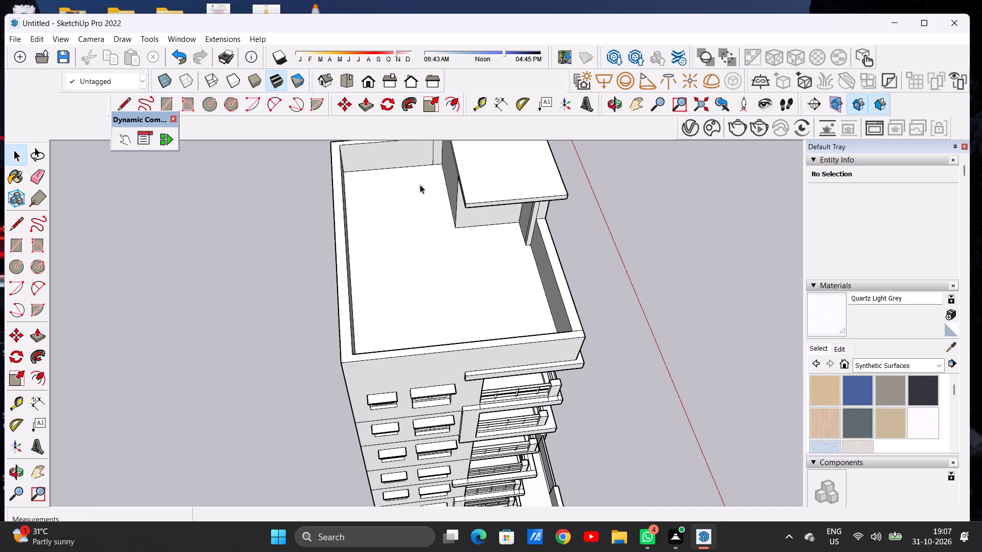
Examine the front elevation from the rooftop block down through the balconies to the boundary wall and gate.
left_click(366, 80)
scroll(384, 227, "down", 12)
middle_click_drag(411, 255, 412, 347)
scroll(426, 179, "up", 2)
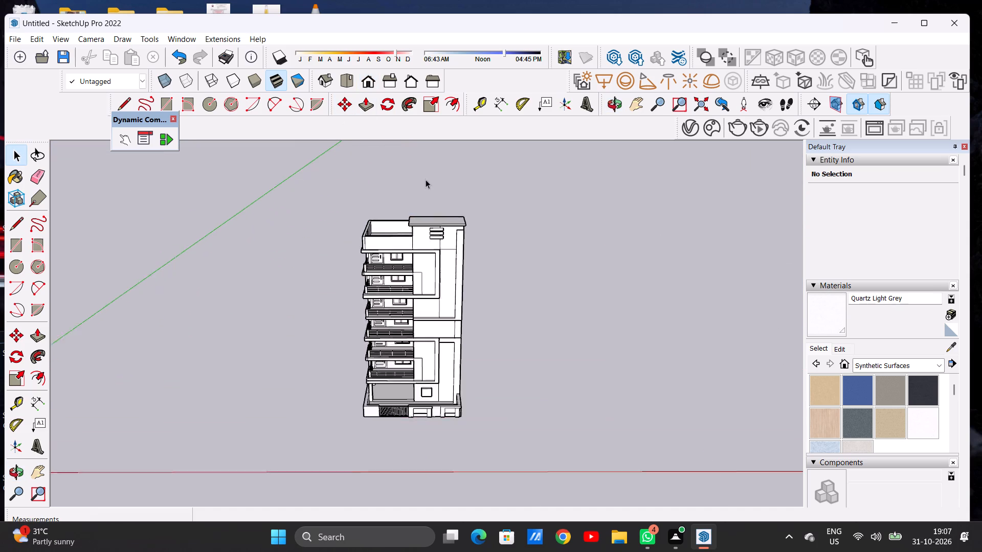
scroll(426, 179, "up", 11)
middle_click_drag(391, 252, 406, 221)
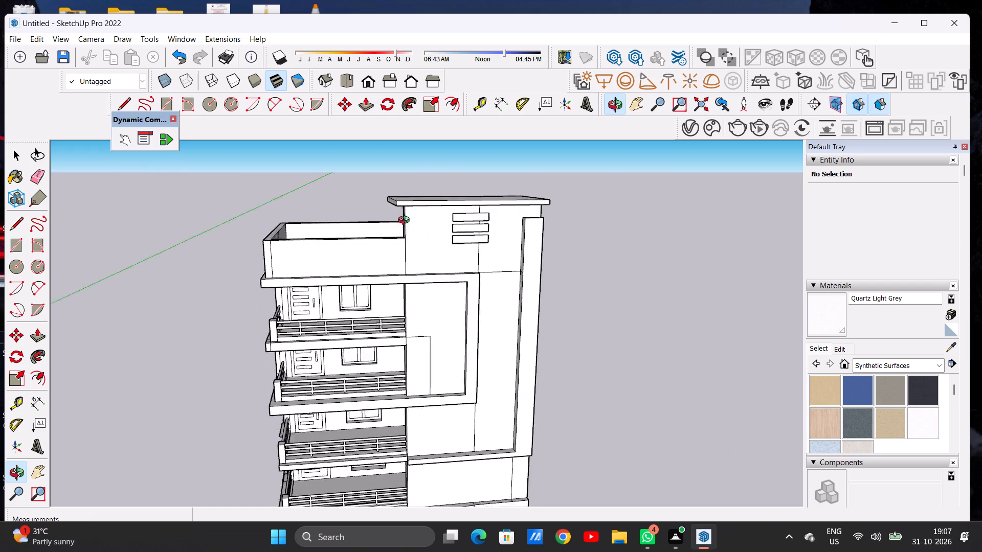
middle_click_drag(406, 221, 396, 225)
scroll(409, 274, "down", 13)
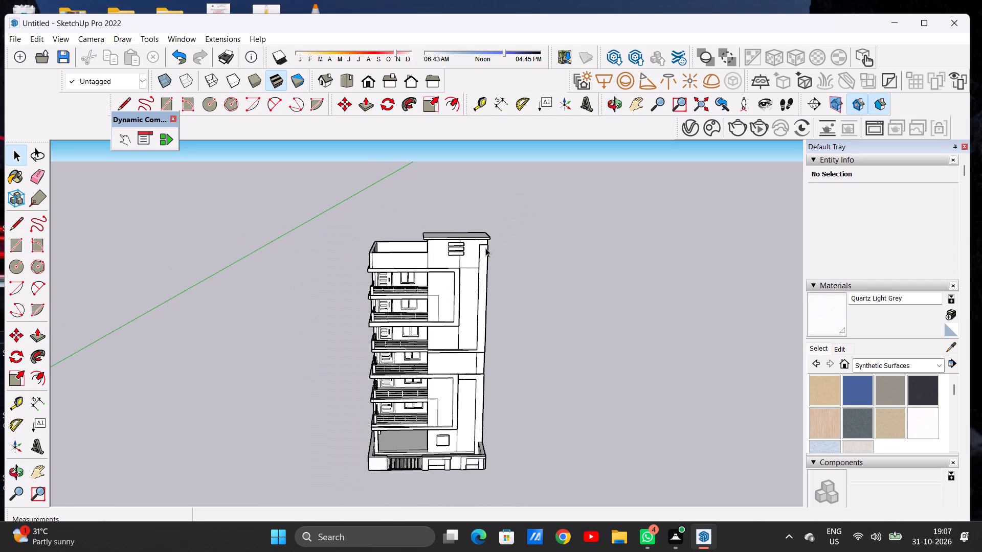
scroll(467, 237, "up", 14)
middle_click_drag(501, 280, 493, 274)
scroll(479, 266, "down", 4)
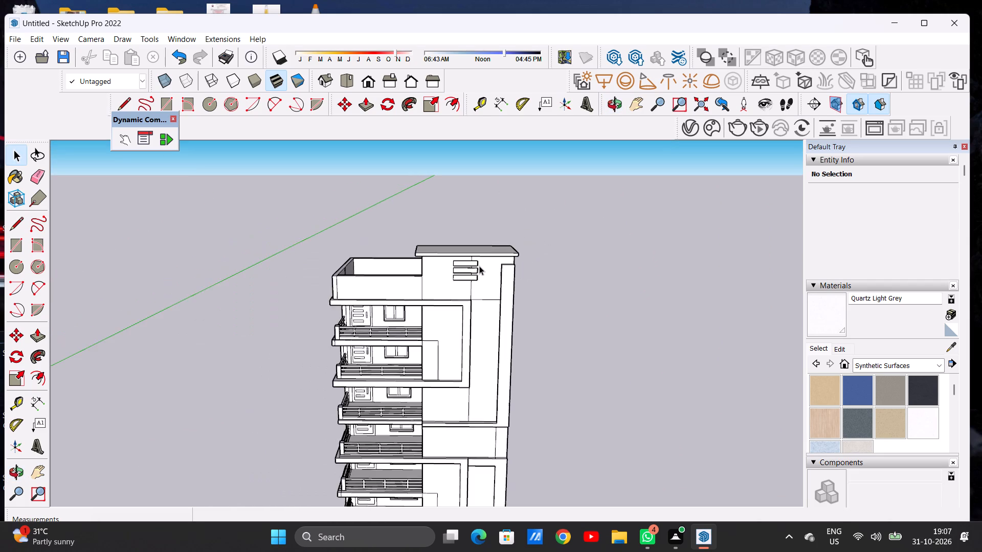
scroll(479, 266, "down", 10)
scroll(479, 266, "up", 1)
scroll(479, 266, "down", 5)
scroll(467, 375, "up", 11)
scroll(499, 287, "down", 1)
scroll(499, 287, "up", 1)
scroll(499, 287, "down", 1)
scroll(499, 287, "up", 1)
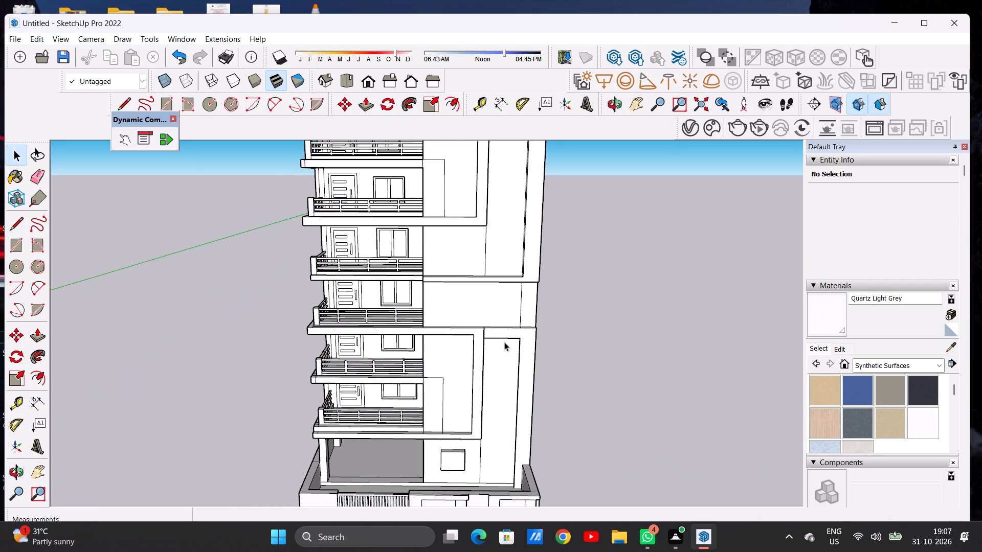
middle_click_drag(504, 342, 488, 337)
scroll(488, 337, "down", 8)
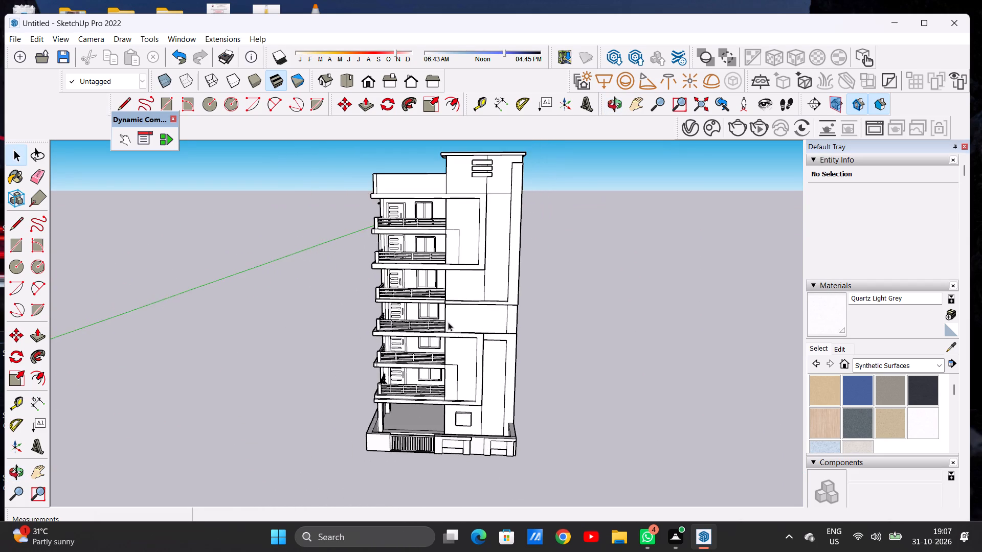
Examine the projecting frames and balconies at mid-height, and the whole building from low and raised viewpoints.
middle_click_drag(443, 322, 566, 325)
scroll(461, 298, "up", 15)
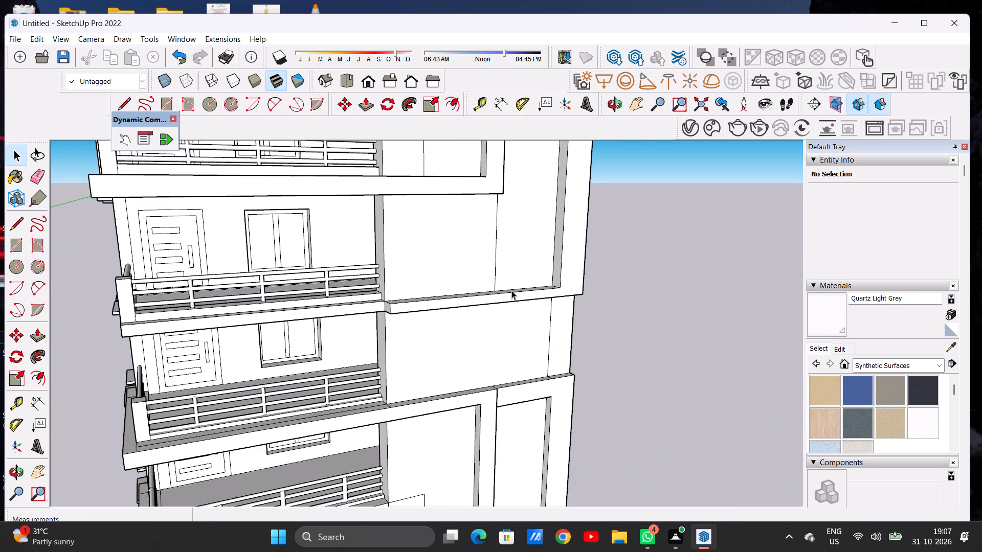
middle_click_drag(511, 290, 514, 334)
scroll(510, 336, "down", 16)
middle_click_drag(487, 342, 393, 290)
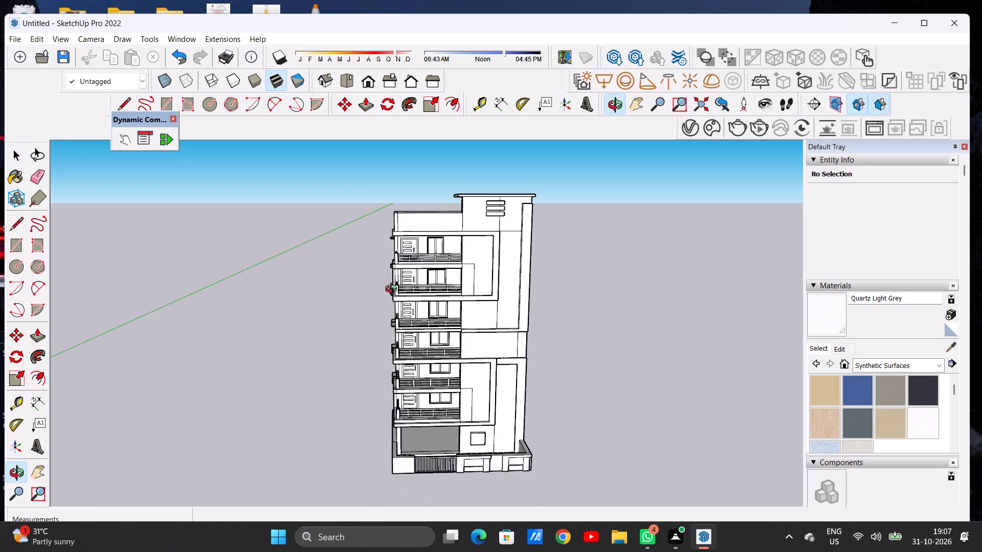
middle_click_drag(393, 290, 391, 289)
scroll(432, 300, "down", 6)
middle_click_drag(407, 324, 408, 291)
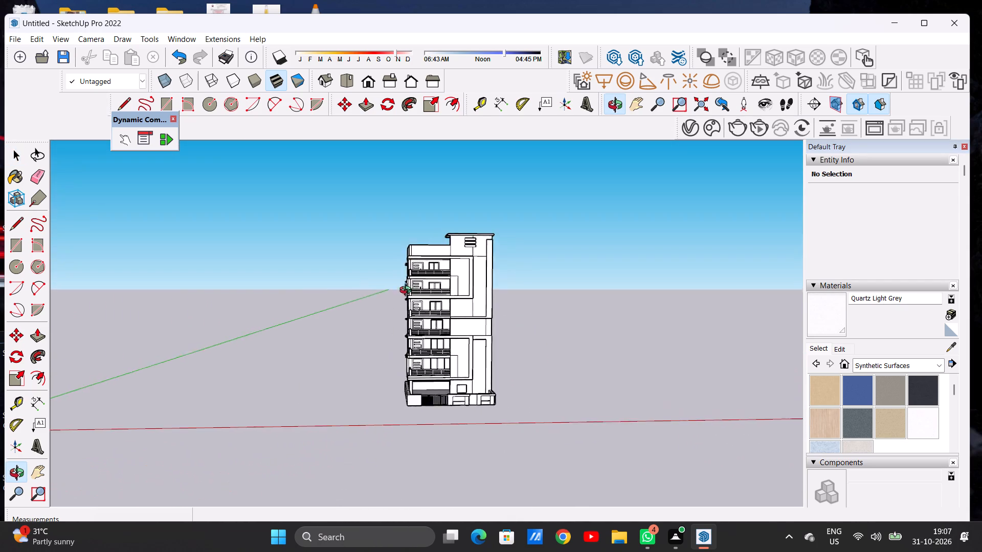
middle_click_drag(408, 291, 385, 316)
scroll(428, 249, "up", 1)
scroll(430, 244, "down", 1)
scroll(430, 244, "up", 2)
scroll(430, 245, "down", 1)
scroll(430, 246, "up", 8)
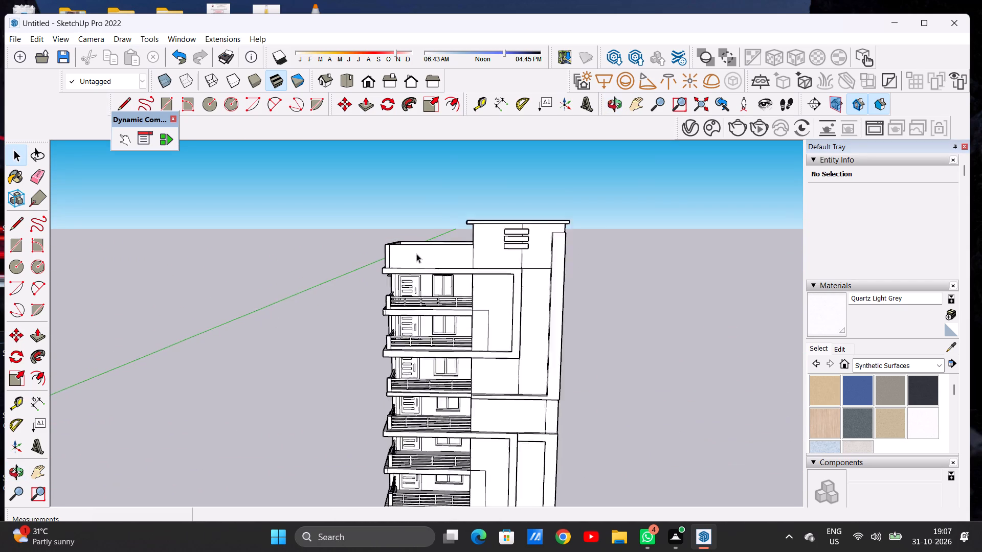
Erase the two stray vertical lines on the inner face of the roof terrace's side parapet.
scroll(416, 254, "up", 9)
middle_click_drag(398, 241, 406, 355)
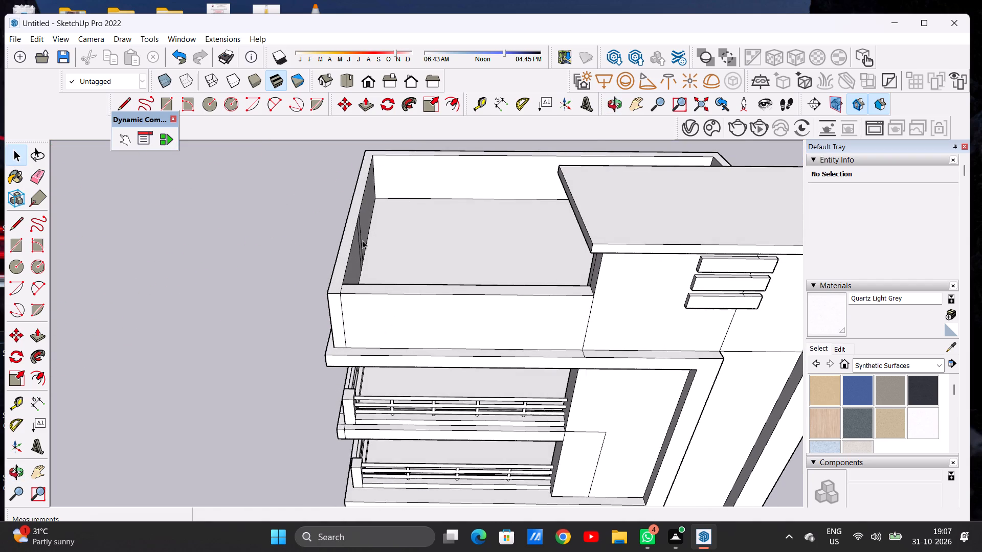
scroll(362, 240, "up", 1)
middle_click_drag(362, 240, 315, 242)
scroll(343, 234, "up", 9)
key("e")
scroll(362, 226, "up", 5)
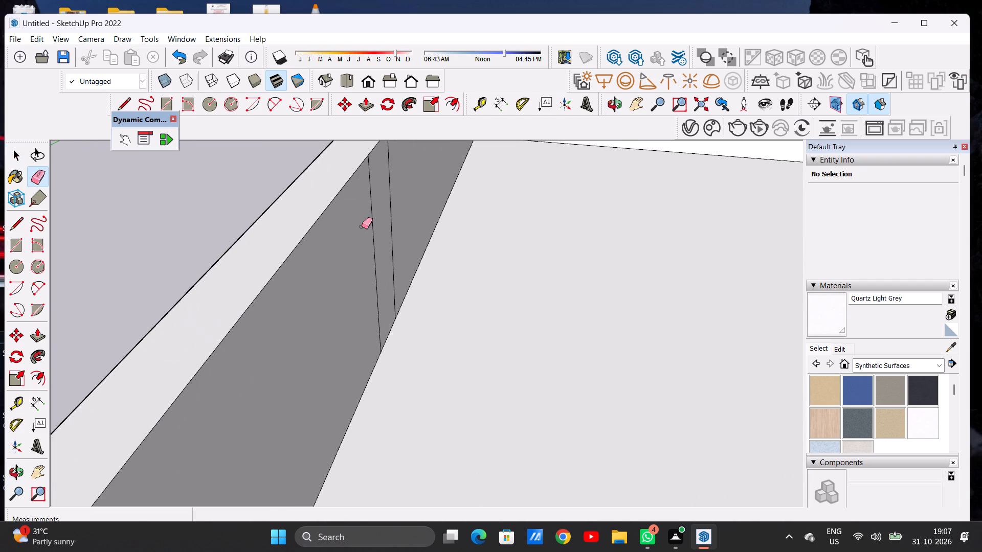
left_click_drag(389, 194, 380, 200)
left_click_drag(378, 205, 372, 214)
scroll(377, 260, "down", 4)
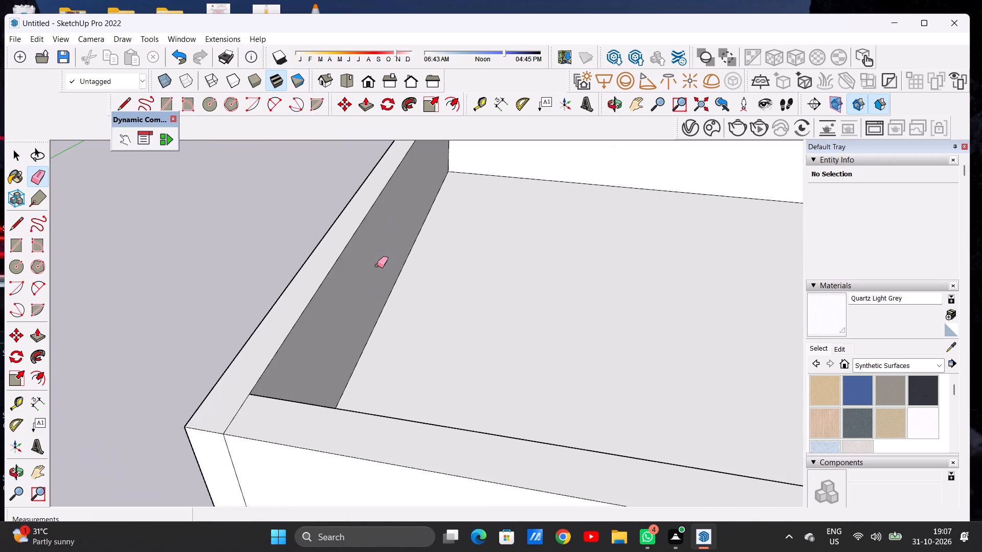
Erase the stray vertical line on the terrace parapet's inner face beside the rooftop block.
scroll(377, 265, "down", 17)
middle_click_drag(389, 256, 621, 201)
middle_click_drag(452, 217, 516, 215)
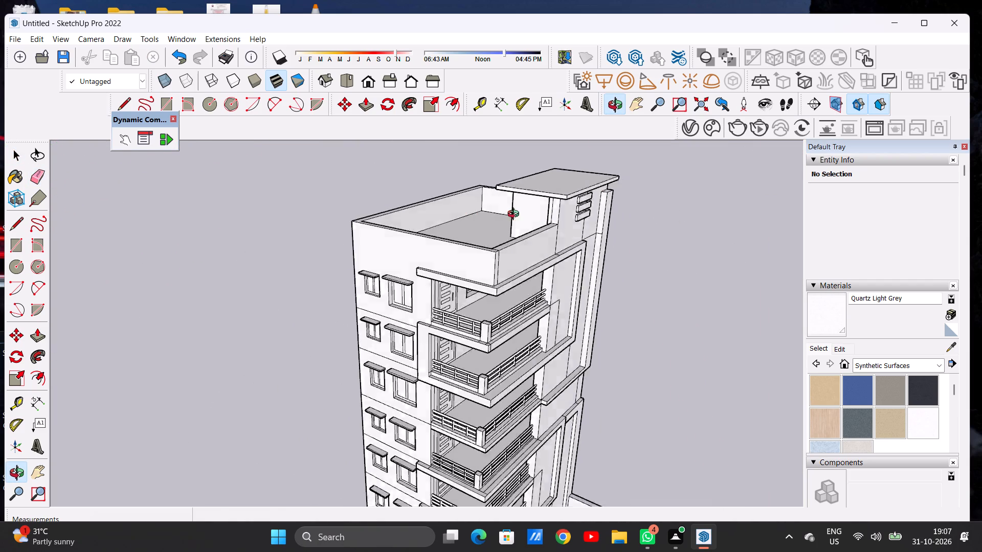
middle_click_drag(516, 215, 629, 219)
scroll(450, 210, "up", 18)
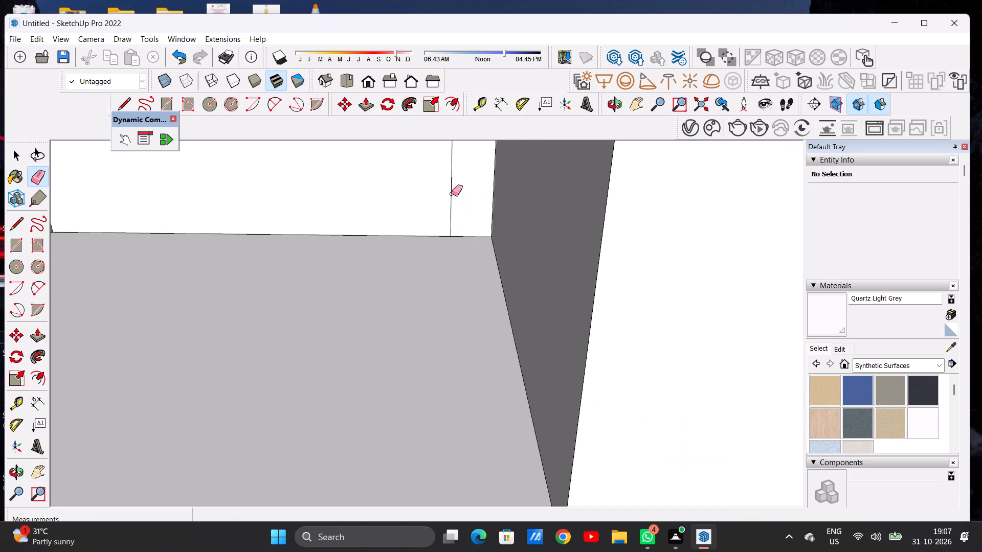
left_click(452, 194)
Examine the roof terrace, the upper floors and the whole front elevation for leftover lines.
scroll(433, 258, "down", 20)
middle_click_drag(454, 279, 442, 272)
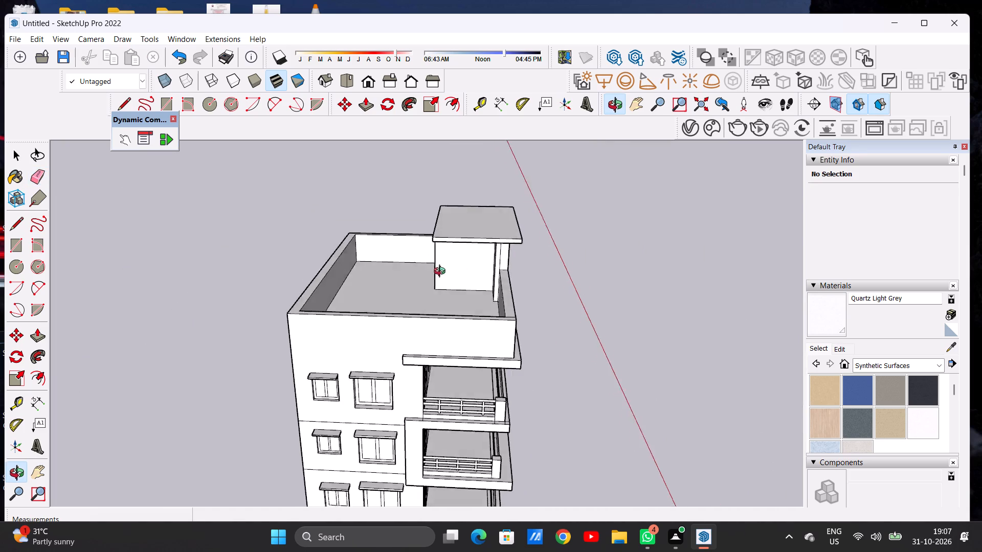
middle_click_drag(442, 272, 311, 242)
middle_click_drag(465, 289, 233, 263)
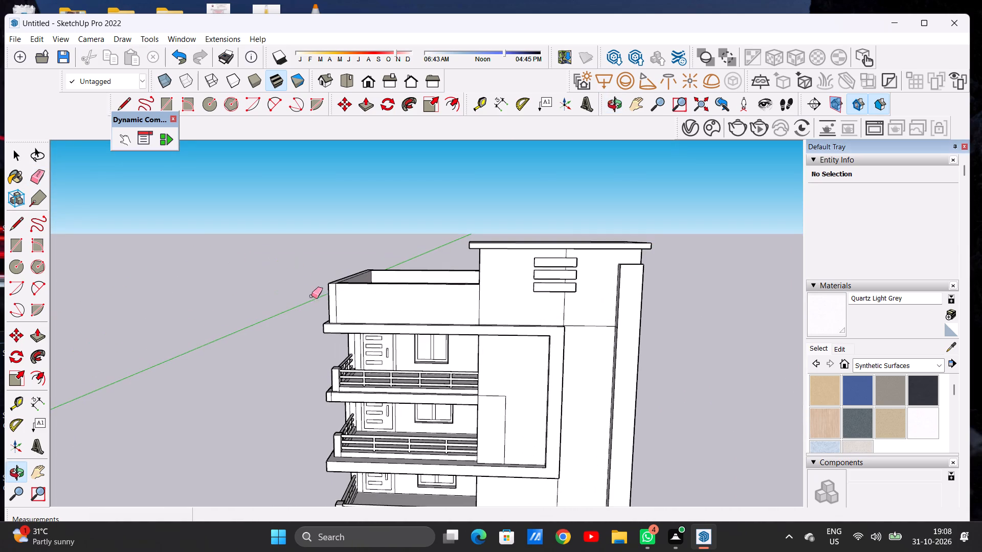
scroll(448, 278, "down", 6)
middle_click_drag(426, 329, 425, 316)
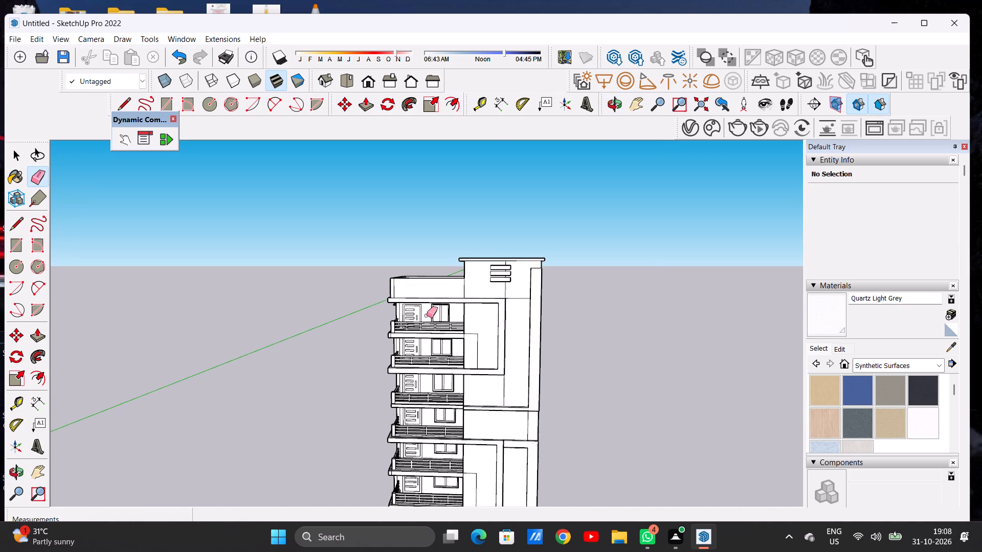
key("space")
scroll(473, 303, "down", 4)
scroll(473, 303, "up", 1)
scroll(473, 303, "down", 13)
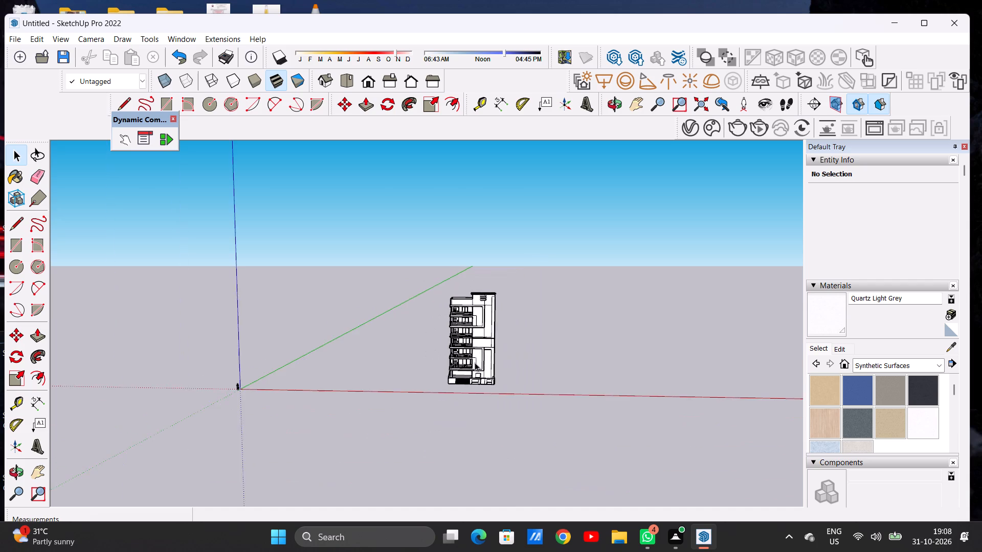
scroll(475, 362, "up", 4)
scroll(475, 362, "down", 1)
scroll(475, 362, "up", 3)
scroll(470, 357, "down", 1)
scroll(470, 357, "up", 15)
Erase the seam lines on the outer face and top of the side boundary wall.
middle_click_drag(390, 350, 571, 332)
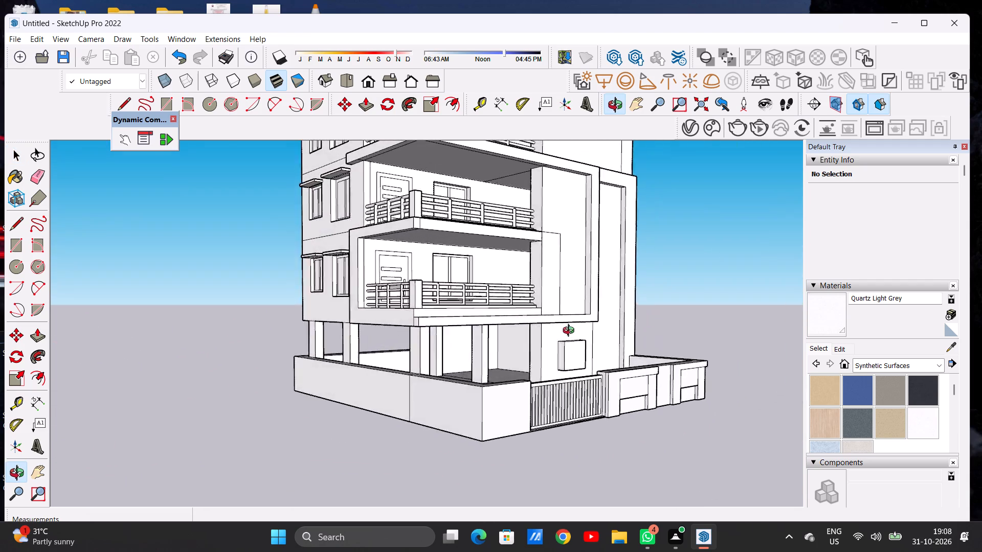
middle_click_drag(571, 332, 634, 329)
scroll(386, 405, "up", 6)
scroll(432, 396, "down", 1)
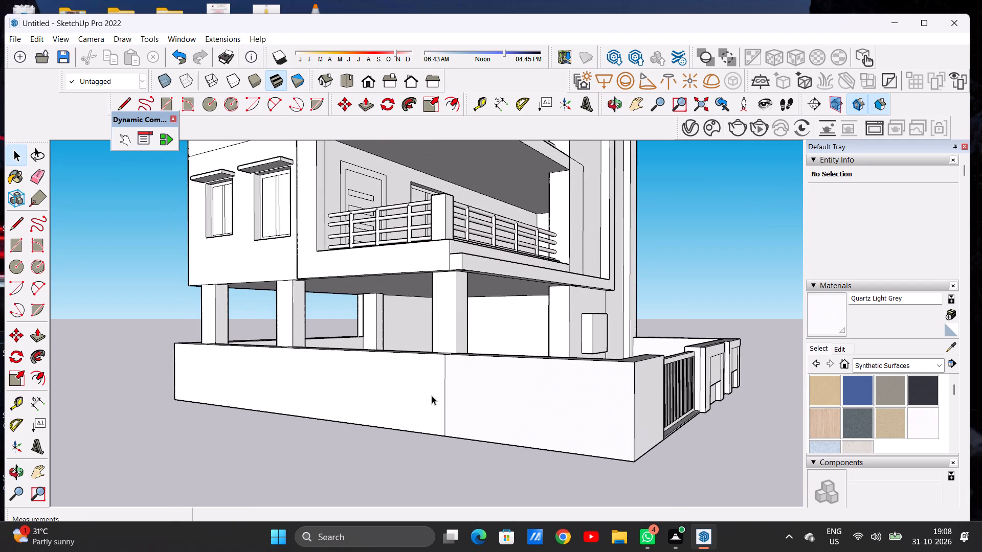
key("e")
left_click_drag(451, 386, 431, 396)
scroll(433, 359, "down", 9)
middle_click_drag(457, 365, 375, 456)
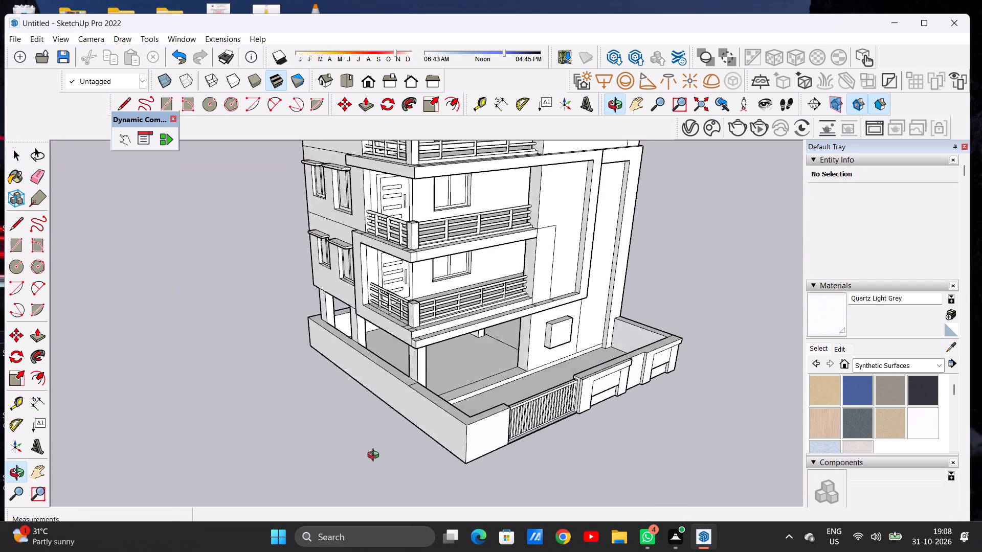
middle_click_drag(375, 456, 371, 461)
scroll(415, 379, "up", 13)
left_click_drag(401, 387, 402, 397)
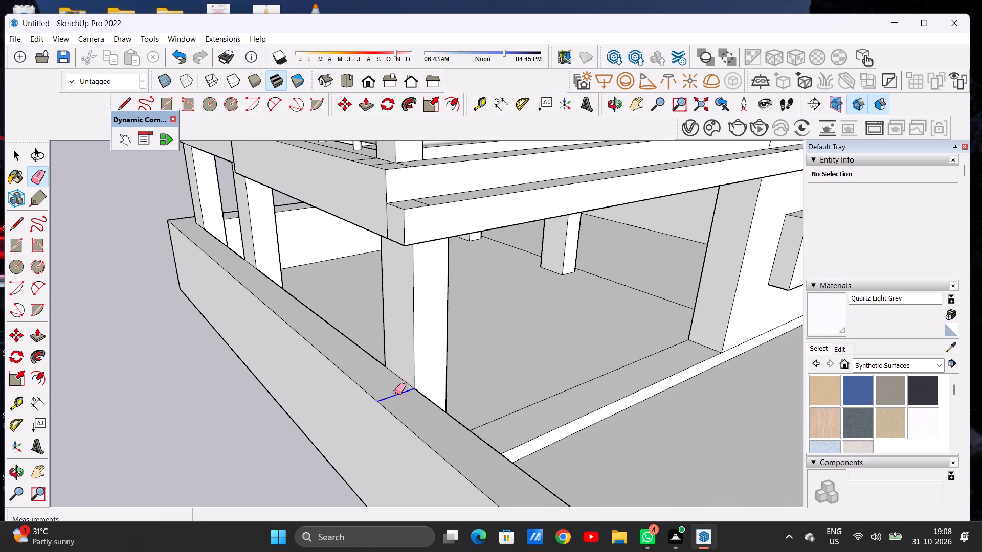
Examine the gate front, the side boundary wall and the blank side wall with its ground-level openings.
scroll(392, 395, "down", 12)
scroll(407, 397, "up", 1)
scroll(412, 397, "down", 4)
middle_click_drag(499, 384, 298, 356)
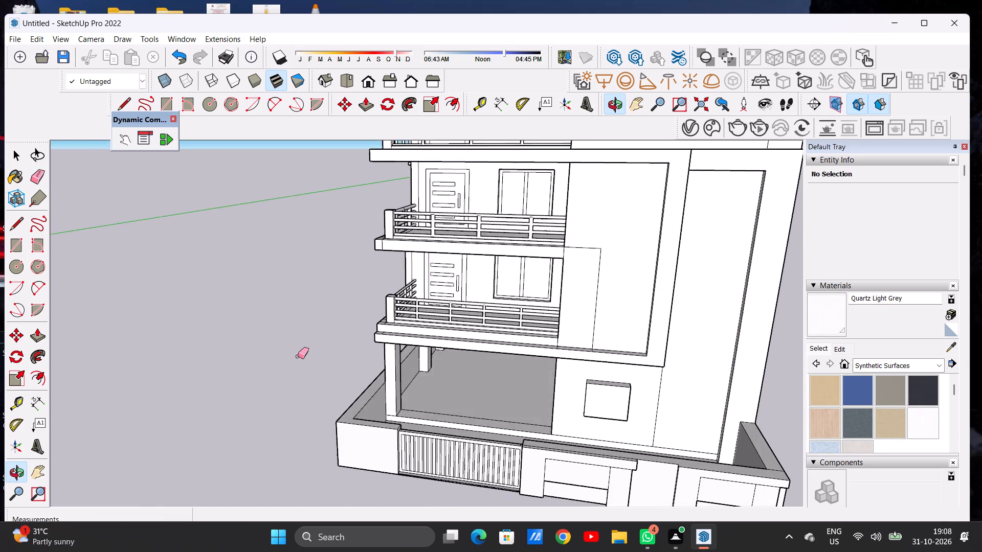
scroll(298, 356, "down", 9)
middle_click_drag(540, 373, 598, 349)
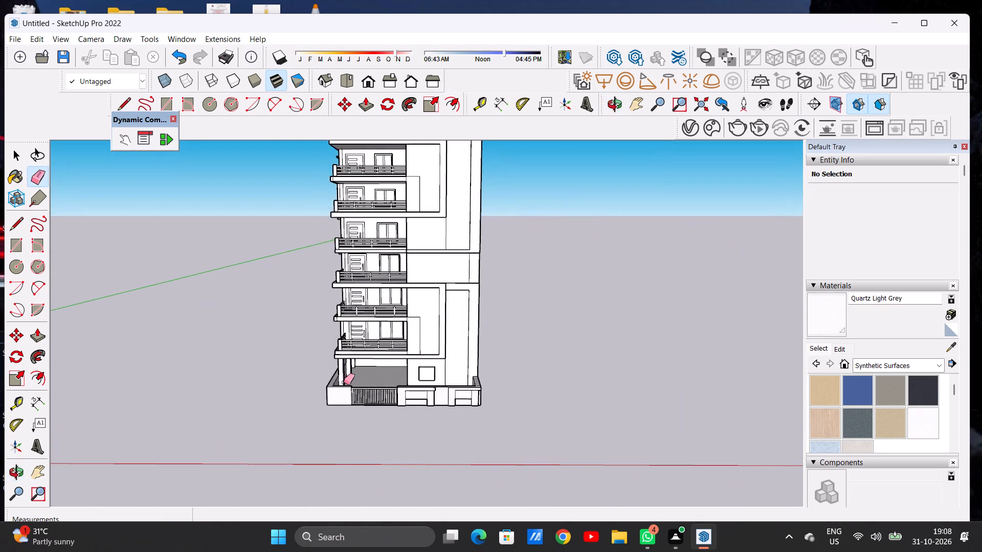
middle_click_drag(345, 382, 632, 334)
scroll(344, 396, "up", 6)
middle_click_drag(327, 384, 472, 420)
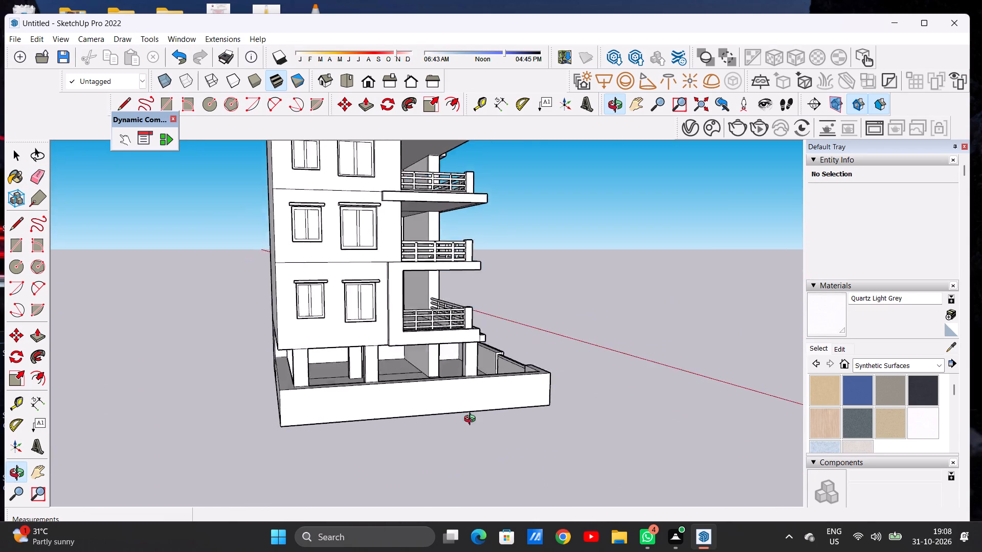
middle_click_drag(472, 420, 626, 392)
scroll(447, 378, "down", 3)
middle_click_drag(320, 393, 326, 417)
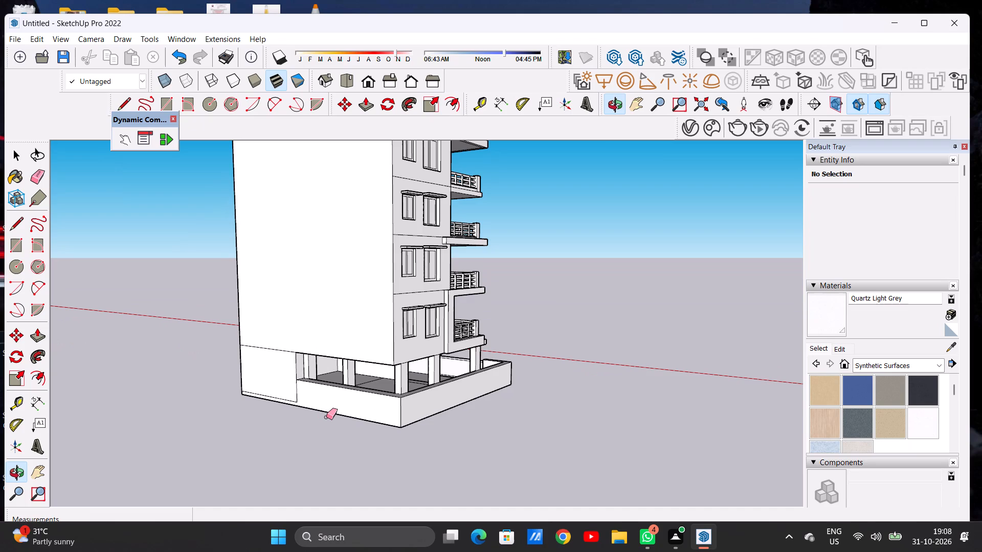
key("space")
scroll(185, 390, "up", 5)
scroll(220, 391, "down", 1)
scroll(337, 405, "up", 7)
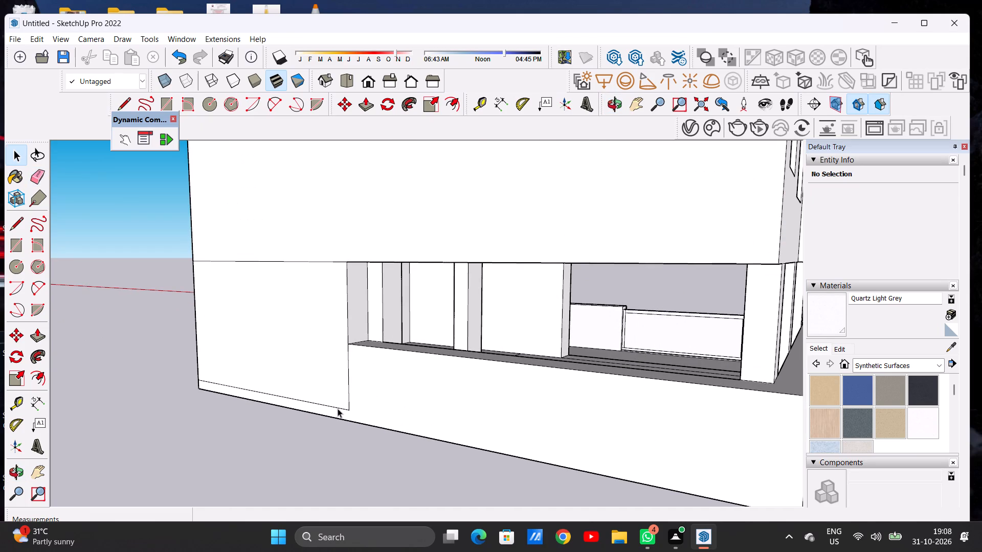
scroll(338, 410, "down", 20)
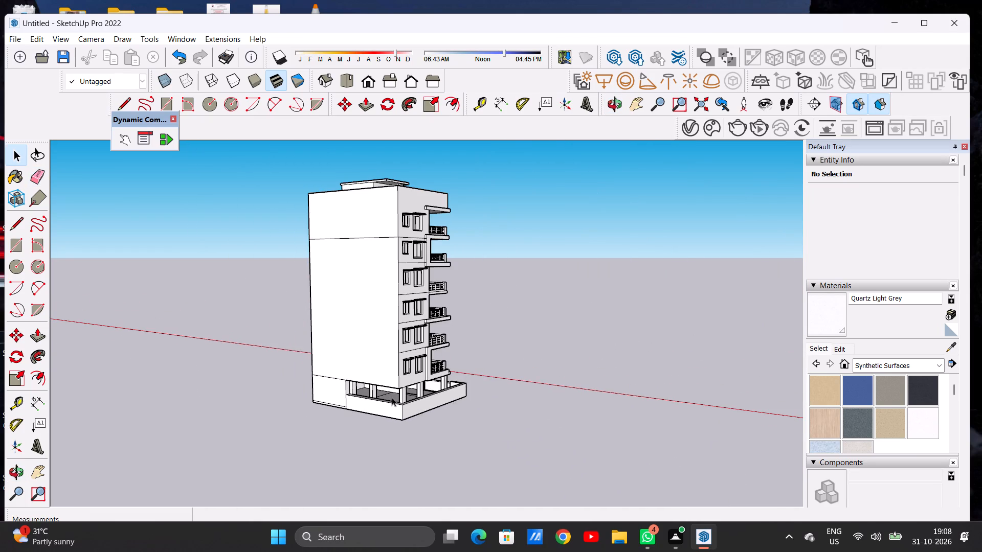
Draw a horizontal line about 15'4" long across the windowed side wall, from the top balcony slab's upper corner to the building's rear edge.
middle_click_drag(392, 397, 331, 388)
middle_click_drag(449, 378, 325, 381)
middle_click_drag(474, 378, 357, 375)
scroll(385, 264, "up", 8)
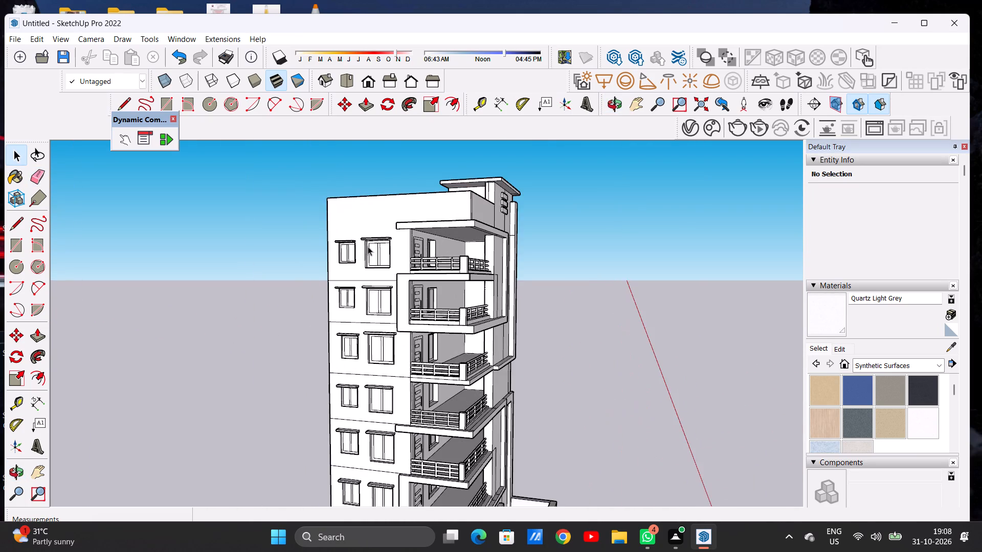
middle_click_drag(354, 232, 586, 264)
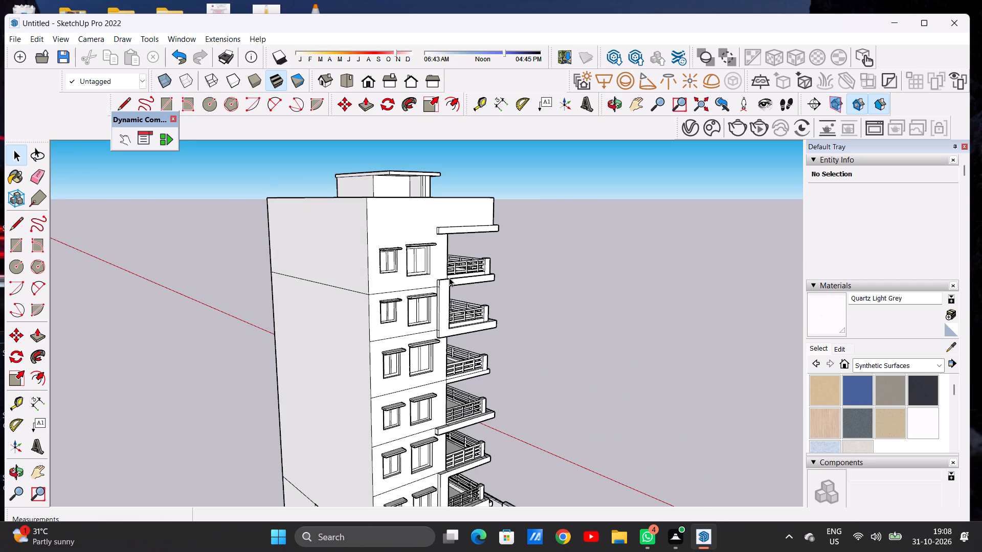
scroll(437, 271, "down", 5)
scroll(432, 246, "up", 8)
scroll(436, 240, "down", 1)
scroll(436, 240, "up", 2)
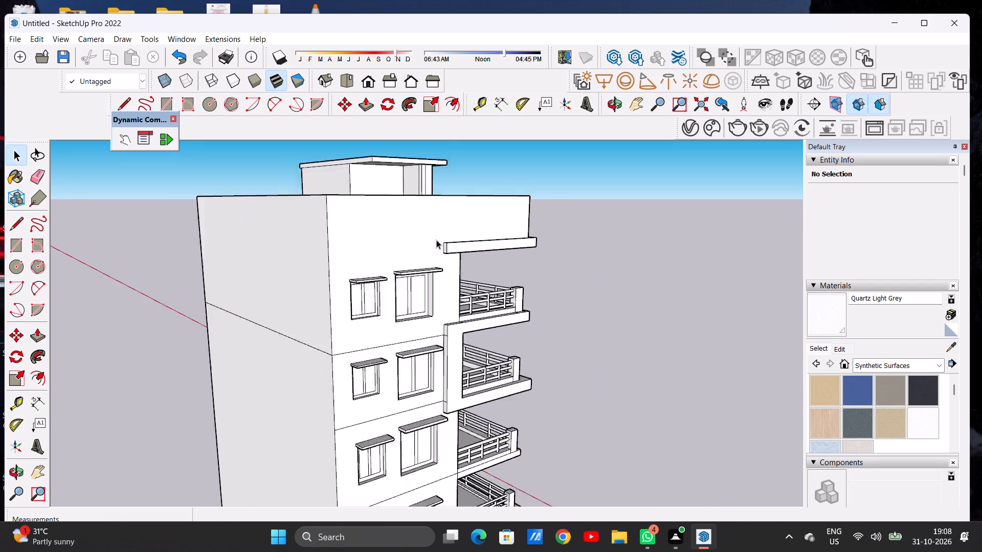
scroll(436, 240, "up", 13)
key("l")
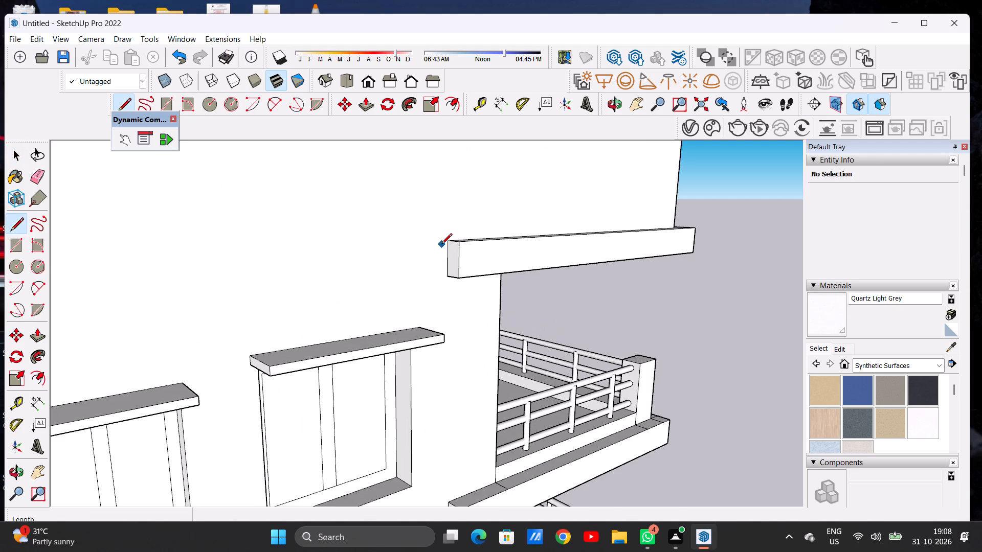
scroll(441, 244, "up", 5)
left_click(453, 240)
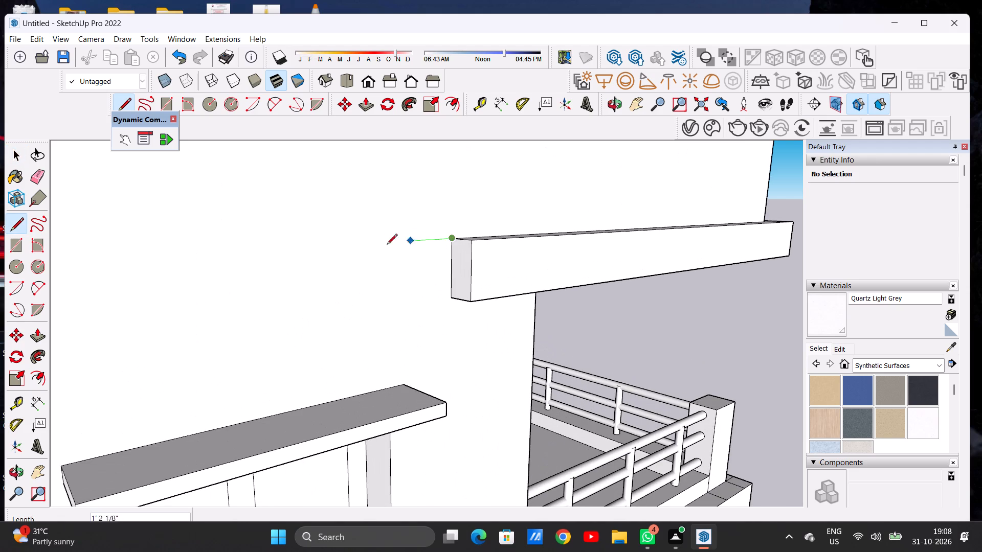
scroll(483, 242, "down", 15)
scroll(484, 237, "up", 1)
scroll(484, 237, "down", 1)
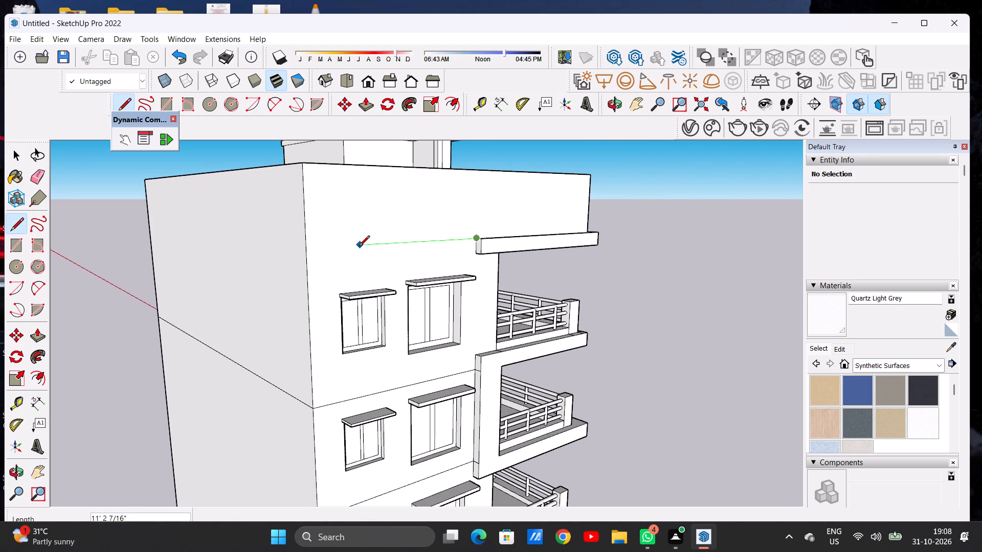
left_click(305, 251)
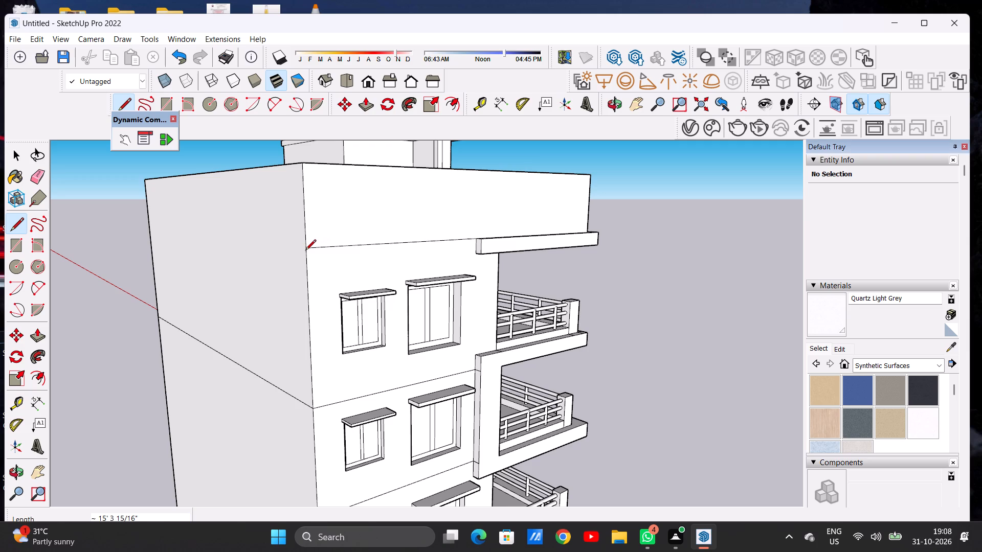
key("space")
Examine the windowed side wall, the corner balconies and the whole building's proportions from several angles.
scroll(425, 279, "down", 13)
middle_click_drag(496, 280, 286, 264)
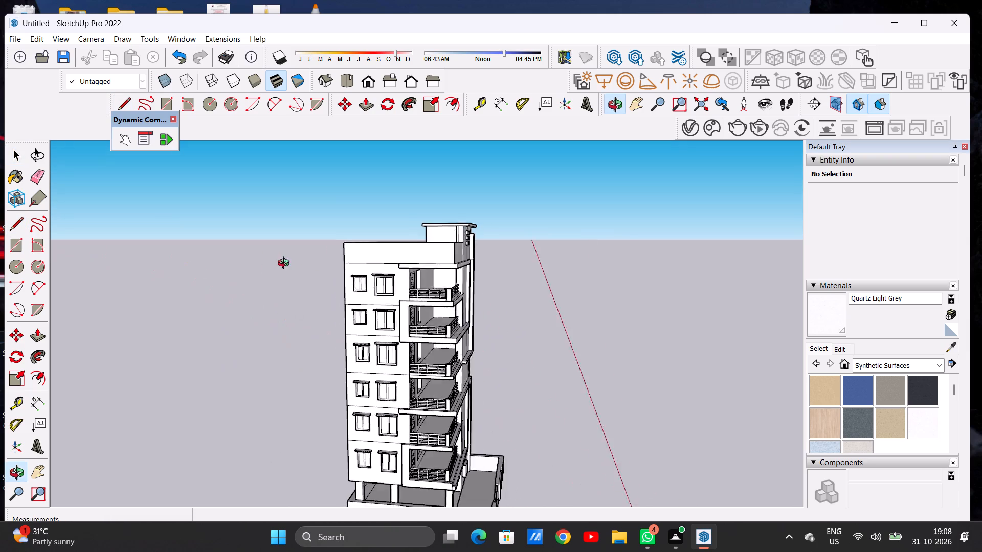
middle_click_drag(286, 264, 255, 264)
middle_click_drag(422, 288, 228, 259)
scroll(427, 294, "down", 5)
middle_click_drag(500, 296, 405, 316)
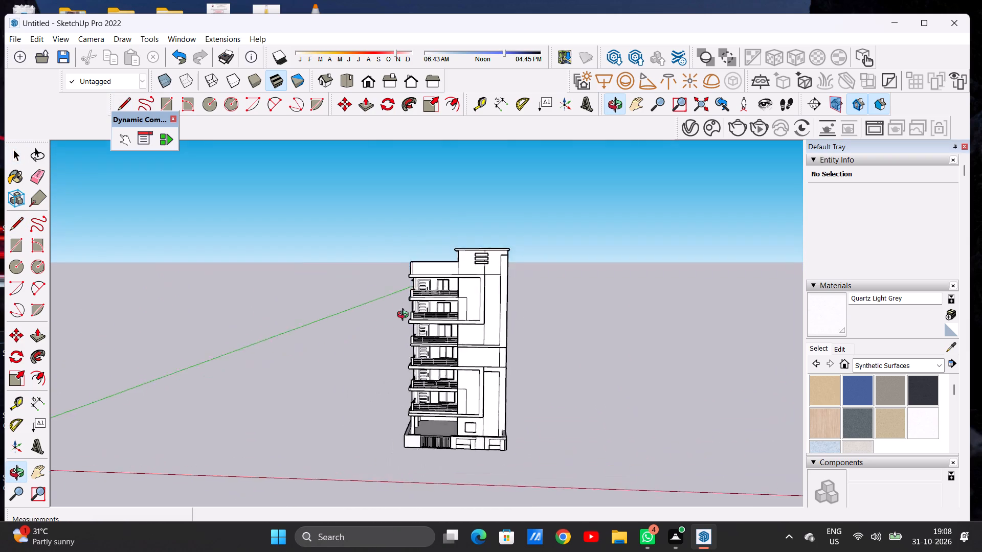
middle_click_drag(405, 316, 537, 319)
scroll(418, 321, "up", 8)
middle_click_drag(389, 319, 495, 323)
scroll(386, 309, "up", 8)
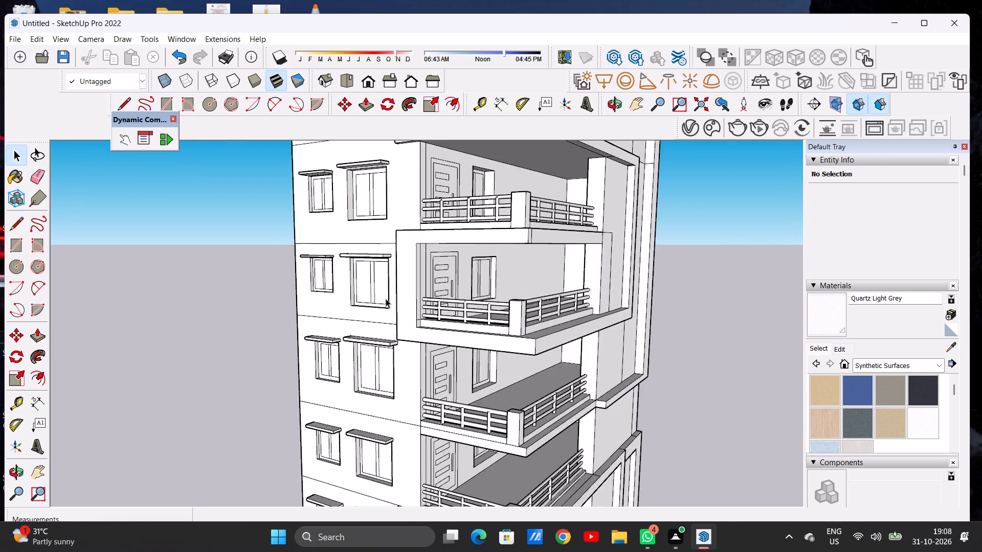
scroll(384, 296, "down", 1)
scroll(384, 295, "up", 12)
middle_click_drag(369, 283, 376, 294)
scroll(378, 278, "down", 20)
scroll(378, 278, "down", 6)
scroll(410, 333, "up", 6)
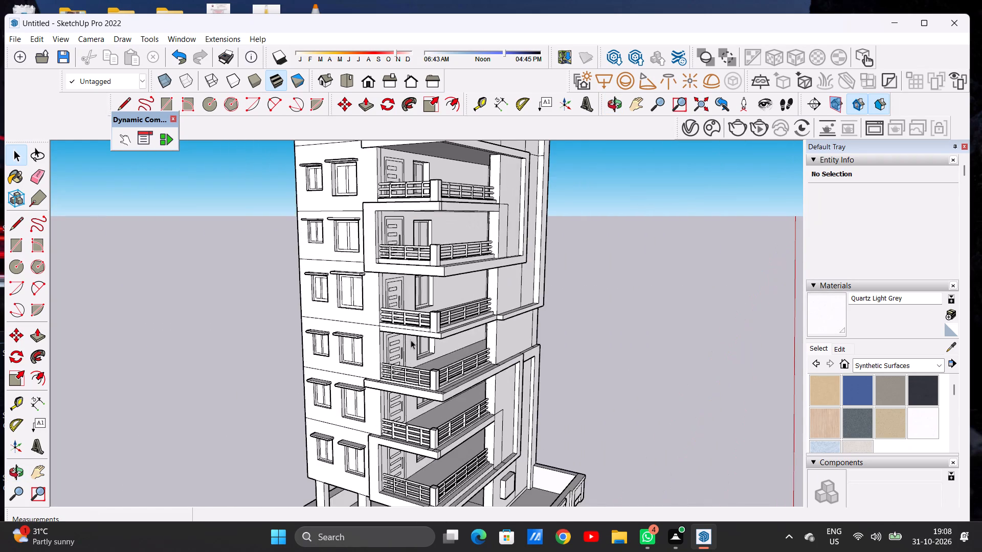
scroll(415, 251, "down", 7)
scroll(413, 276, "up", 6)
scroll(413, 278, "down", 6)
scroll(414, 208, "up", 6)
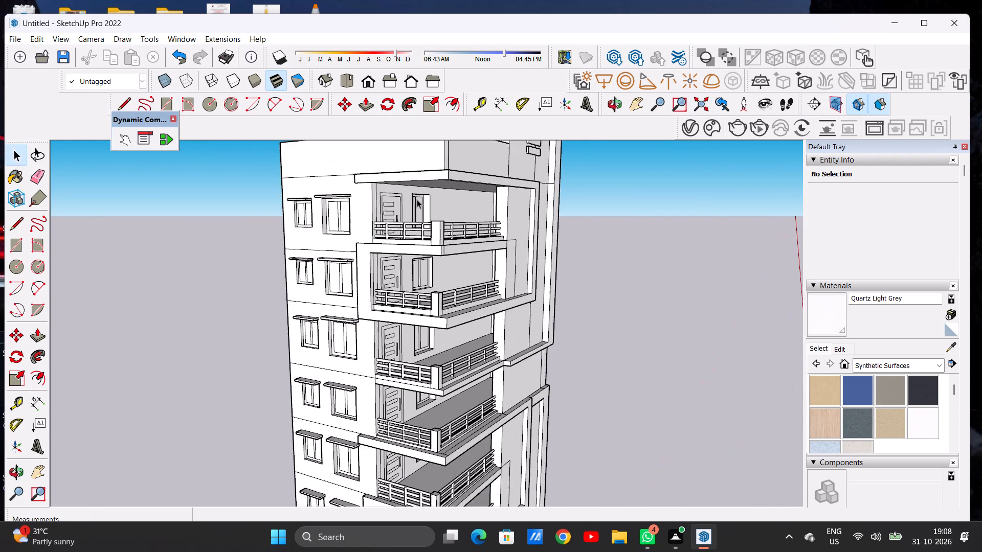
scroll(422, 224, "down", 4)
scroll(423, 186, "up", 3)
scroll(425, 261, "down", 8)
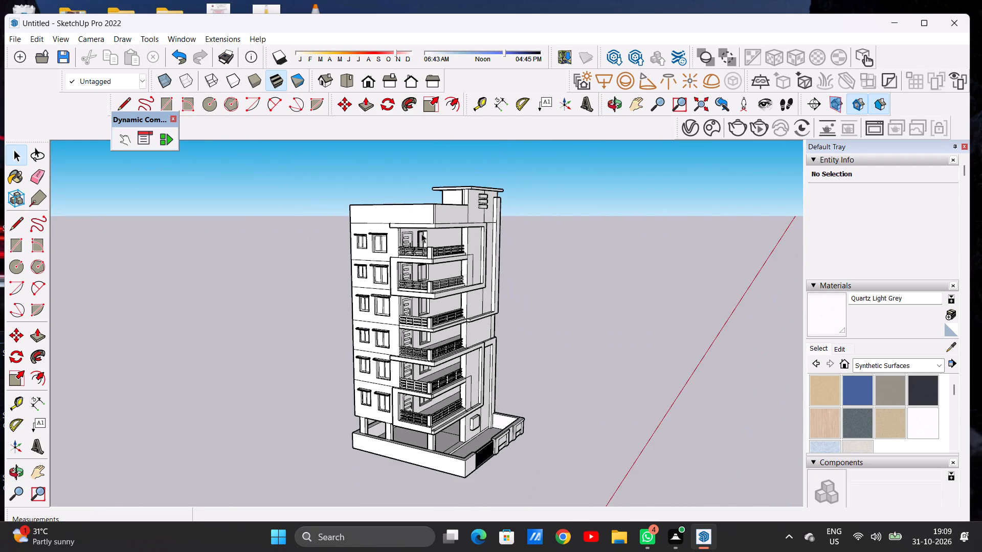
scroll(421, 234, "up", 4)
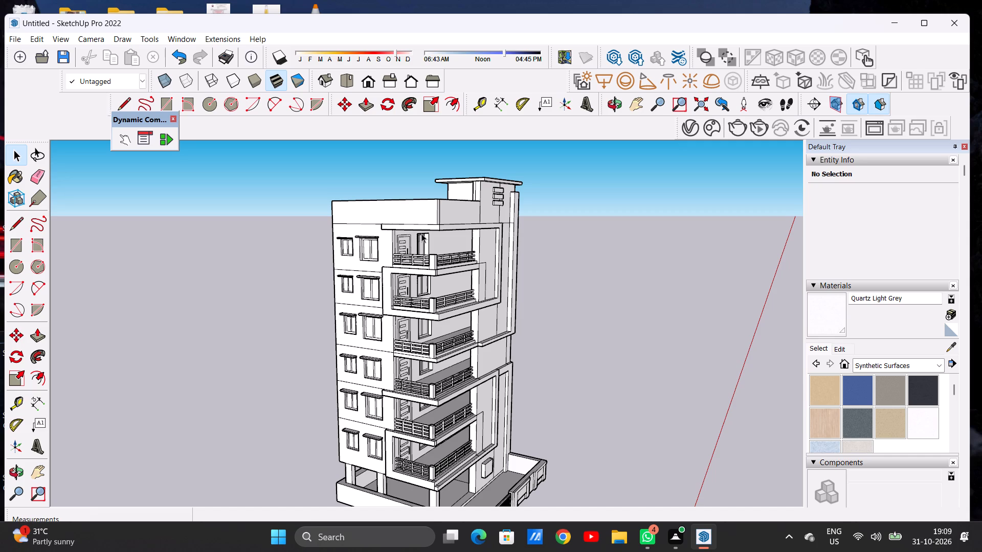
scroll(408, 271, "down", 13)
scroll(397, 284, "up", 1)
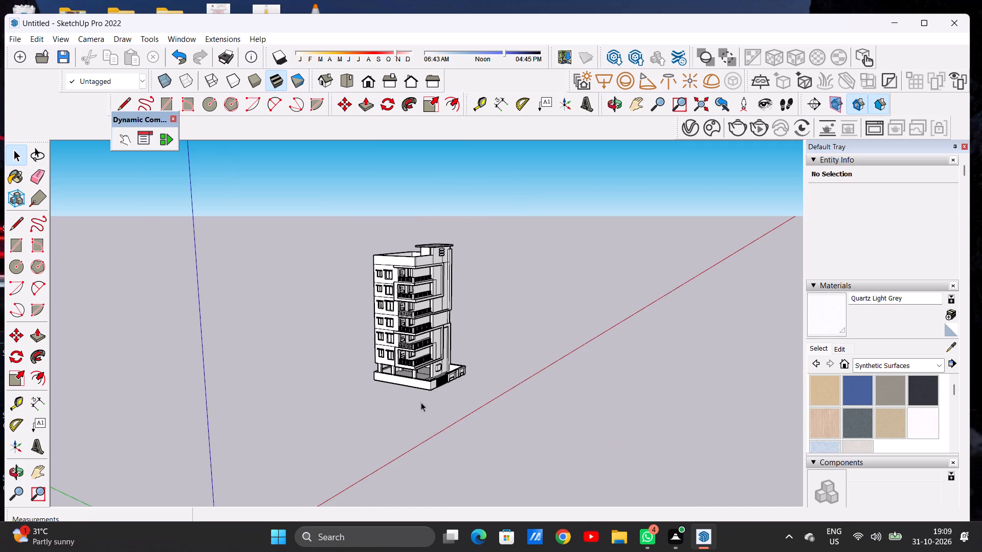
Examine the ground-floor parking, the striped gate, the boundary wall and the lower balconies.
scroll(438, 434, "up", 14)
middle_click_drag(464, 374, 224, 402)
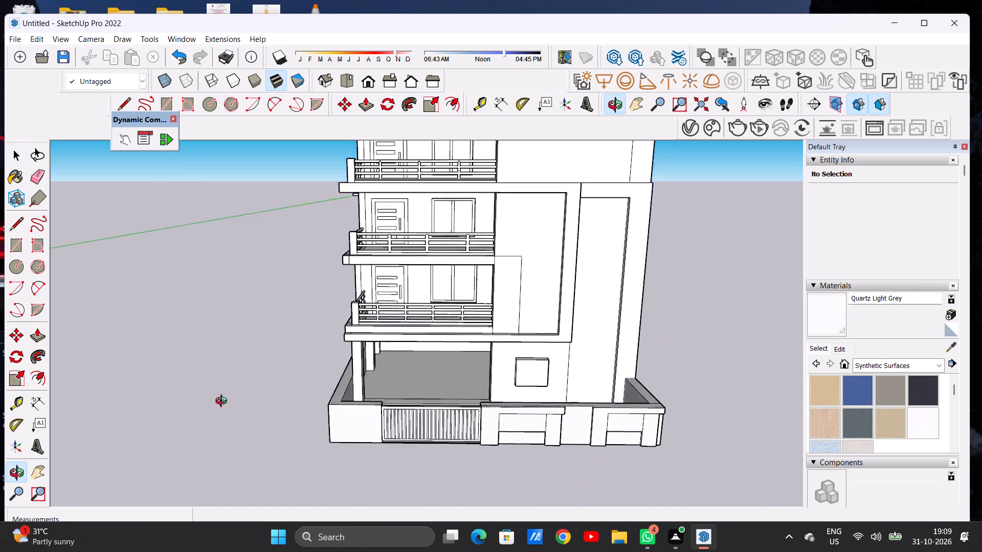
middle_click_drag(224, 402, 396, 400)
scroll(416, 334, "down", 6)
scroll(413, 372, "up", 5)
scroll(413, 372, "down", 1)
scroll(413, 372, "up", 2)
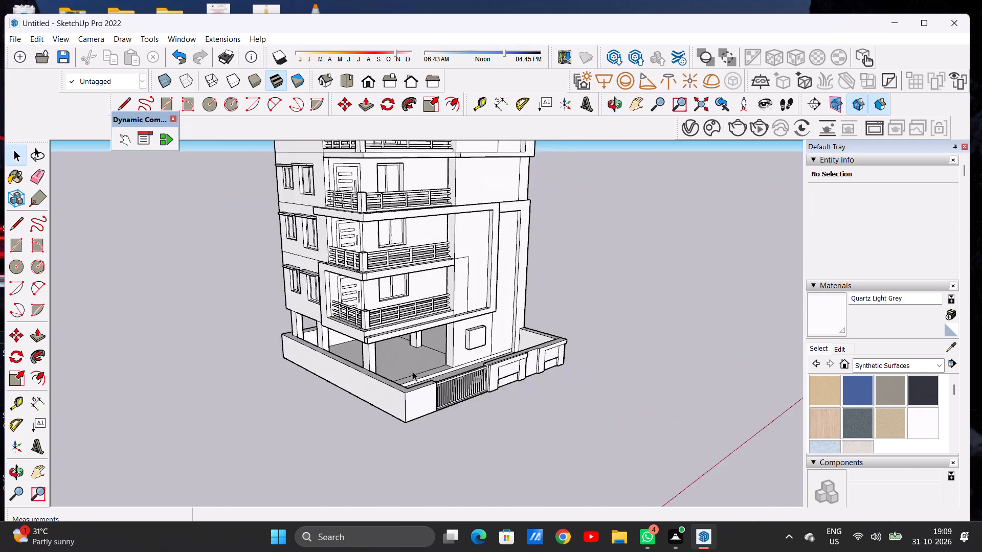
scroll(413, 372, "up", 1)
scroll(413, 373, "down", 15)
middle_click_drag(427, 386, 420, 333)
scroll(436, 381, "up", 5)
scroll(436, 381, "down", 1)
scroll(433, 380, "up", 12)
scroll(404, 371, "down", 1)
scroll(404, 371, "up", 4)
middle_click_drag(453, 377, 288, 385)
scroll(449, 394, "down", 12)
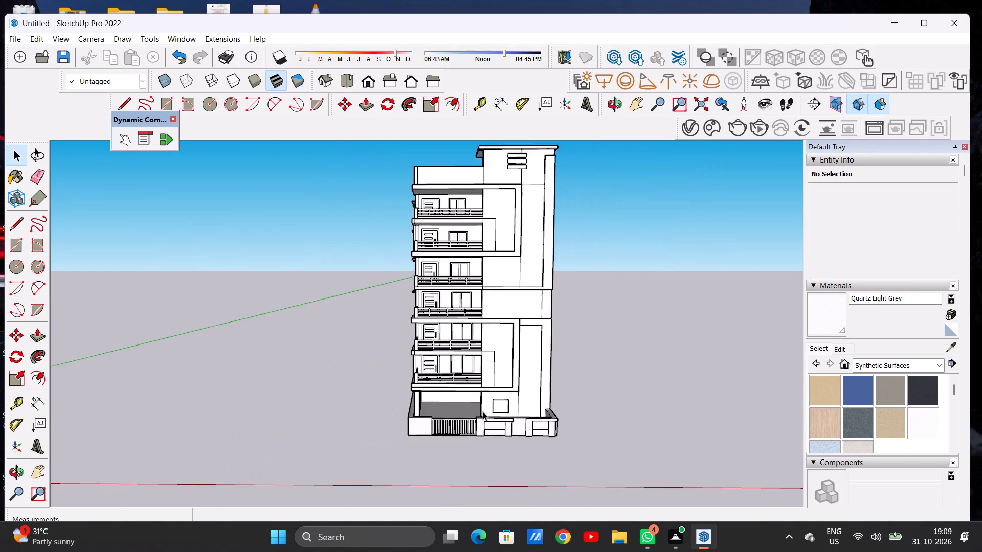
Examine the rooftop block with its three horizontal slats and the adjoining terrace parapet.
scroll(483, 411, "down", 10)
scroll(468, 283, "up", 18)
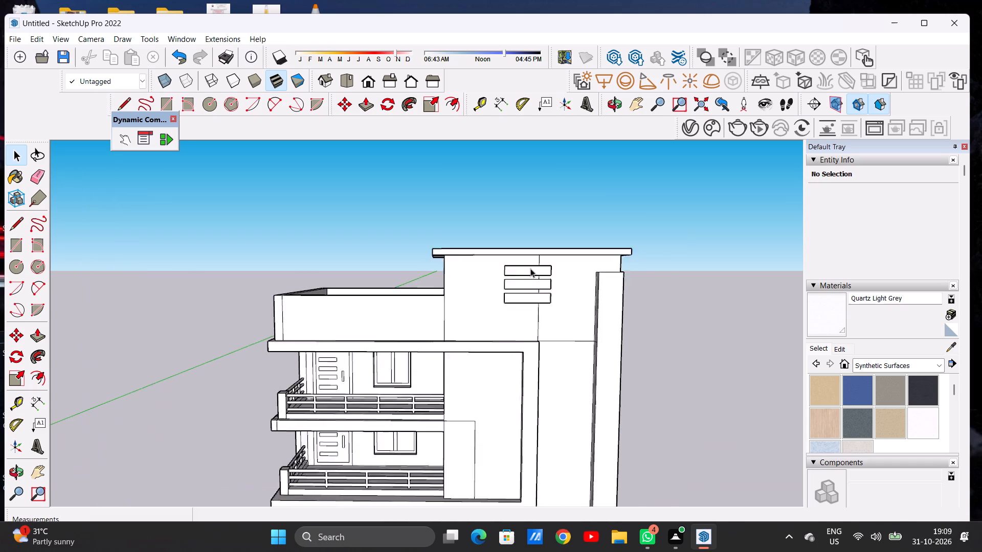
scroll(530, 268, "up", 3)
middle_click_drag(498, 298, 655, 328)
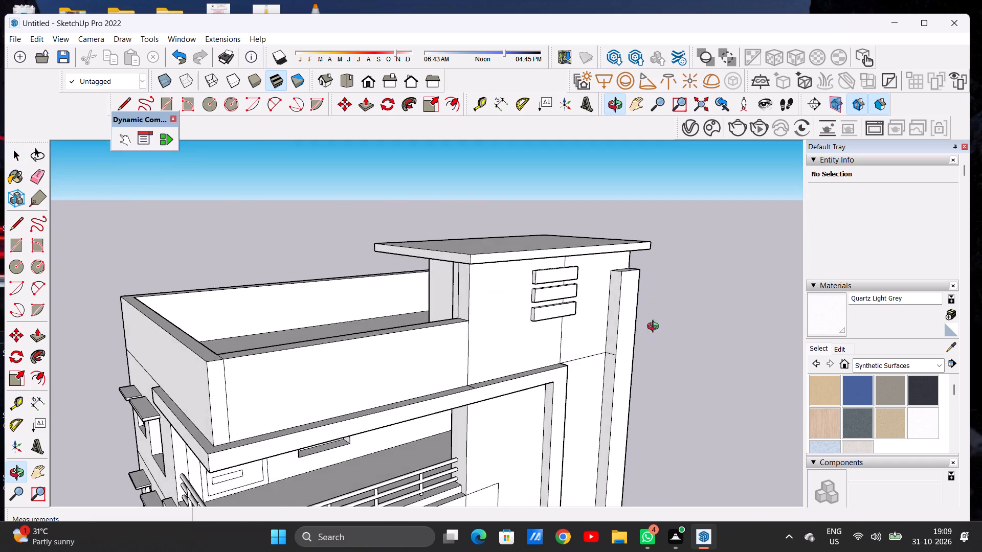
middle_click_drag(655, 328, 487, 322)
scroll(518, 334, "down", 10)
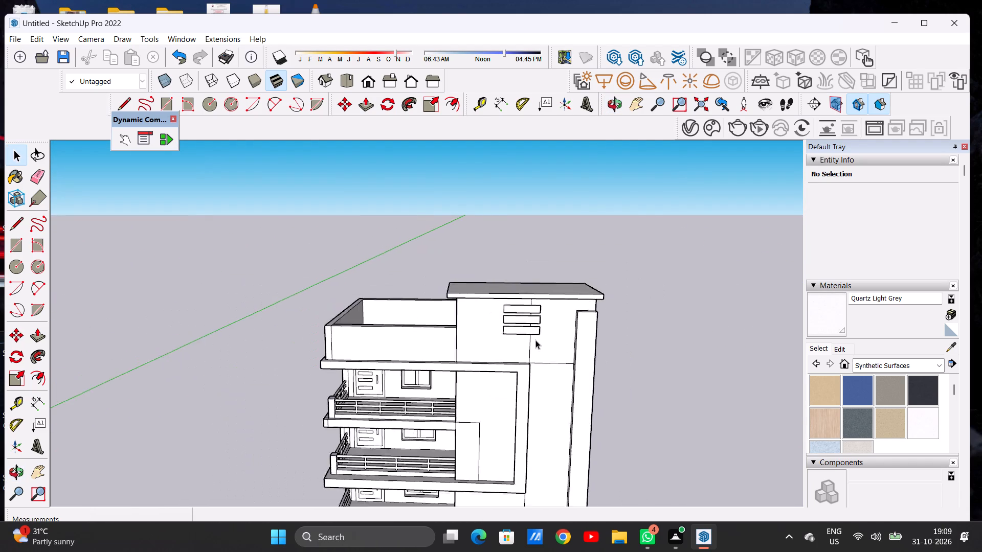
scroll(535, 340, "down", 11)
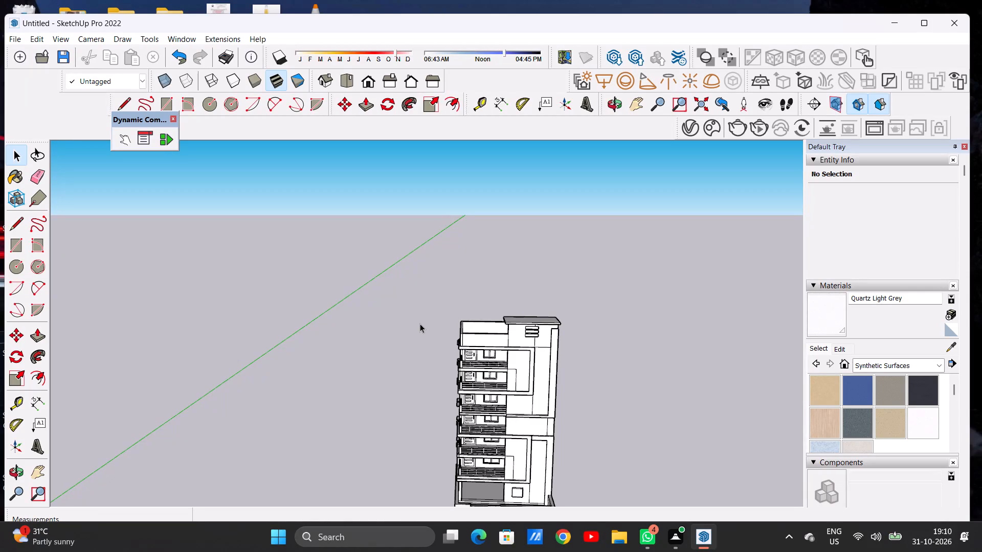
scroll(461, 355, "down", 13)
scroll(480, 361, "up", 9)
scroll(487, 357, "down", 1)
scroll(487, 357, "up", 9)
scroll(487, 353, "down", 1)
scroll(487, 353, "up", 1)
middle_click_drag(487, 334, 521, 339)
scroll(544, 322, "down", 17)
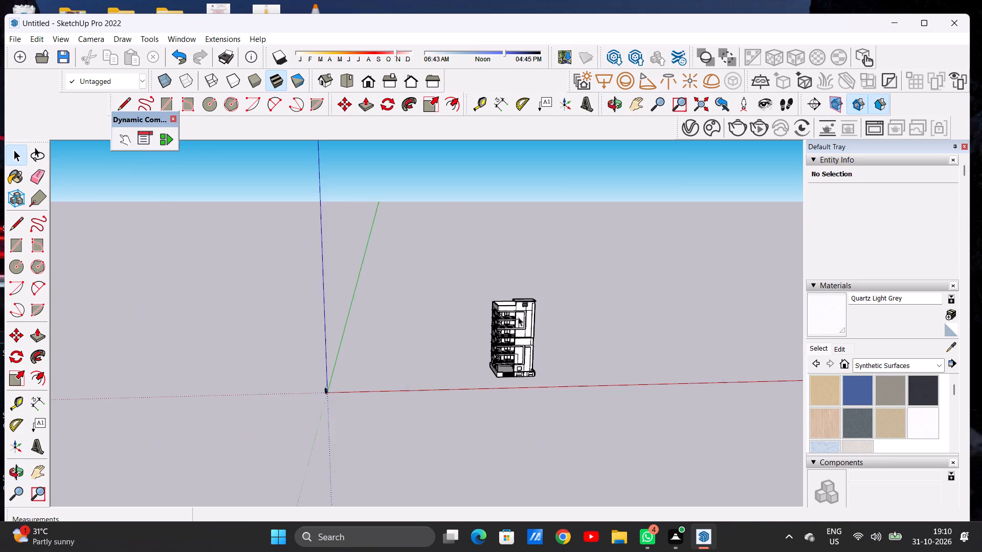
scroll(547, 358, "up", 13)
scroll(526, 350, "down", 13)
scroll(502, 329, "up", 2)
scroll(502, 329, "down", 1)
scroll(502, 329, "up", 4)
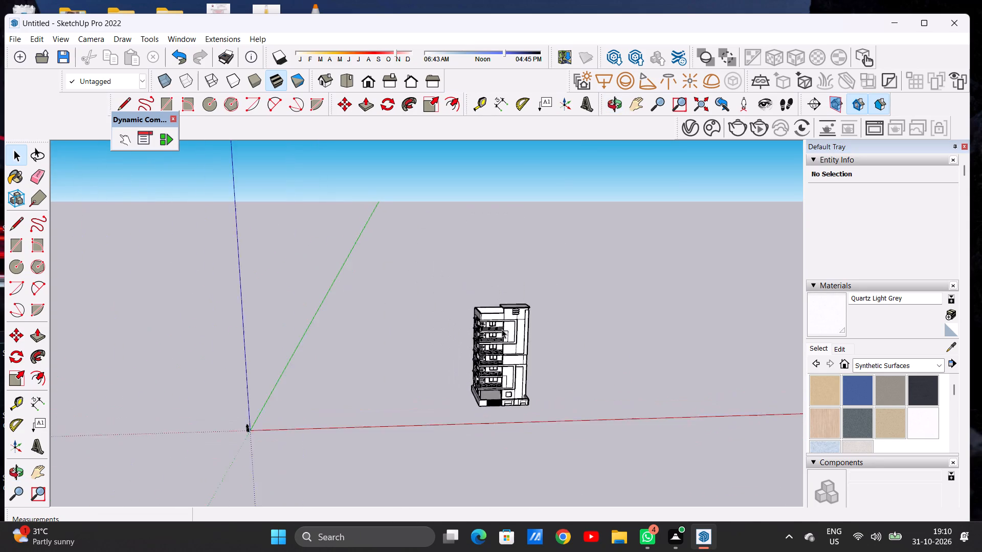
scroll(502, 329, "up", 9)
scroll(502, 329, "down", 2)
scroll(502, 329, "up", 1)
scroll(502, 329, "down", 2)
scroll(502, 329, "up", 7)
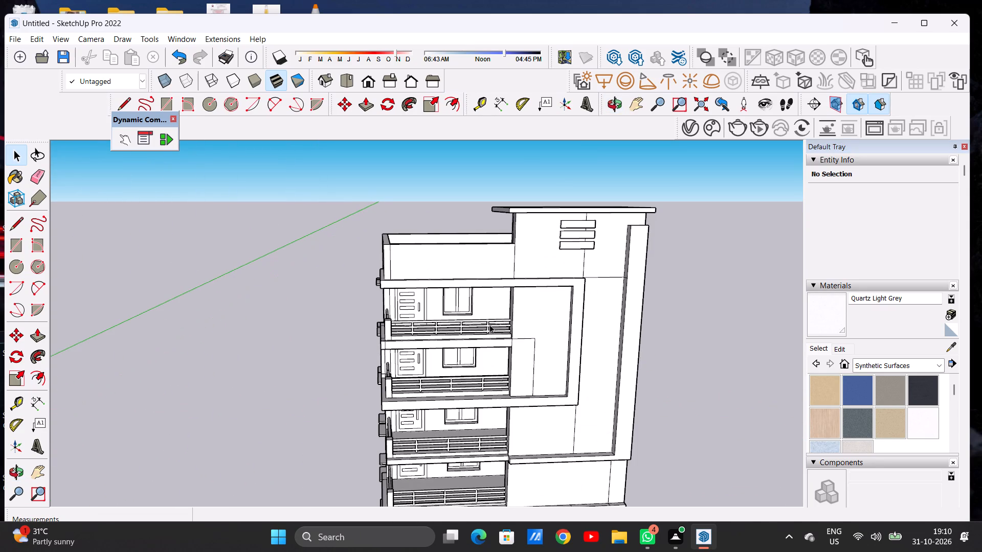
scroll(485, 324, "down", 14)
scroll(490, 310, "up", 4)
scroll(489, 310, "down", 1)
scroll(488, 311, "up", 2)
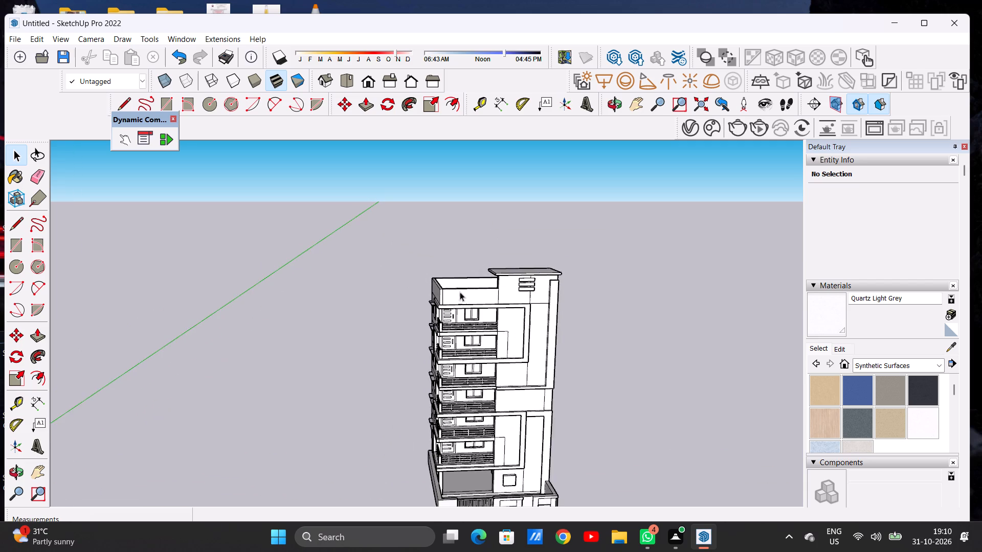
Examine the terrace parapet and the top balcony slab on the front elevation.
scroll(460, 292, "up", 15)
scroll(475, 318, "down", 1)
scroll(475, 318, "up", 2)
middle_click_drag(471, 305, 454, 324)
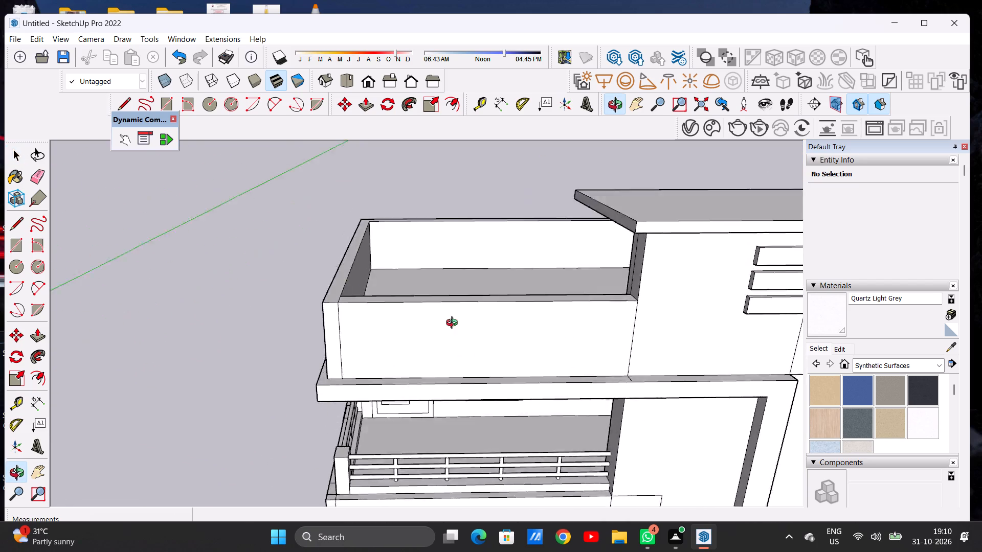
middle_click_drag(454, 324, 453, 307)
scroll(453, 307, "up", 1)
scroll(452, 307, "down", 20)
scroll(452, 307, "down", 2)
scroll(448, 298, "up", 1)
scroll(448, 298, "down", 3)
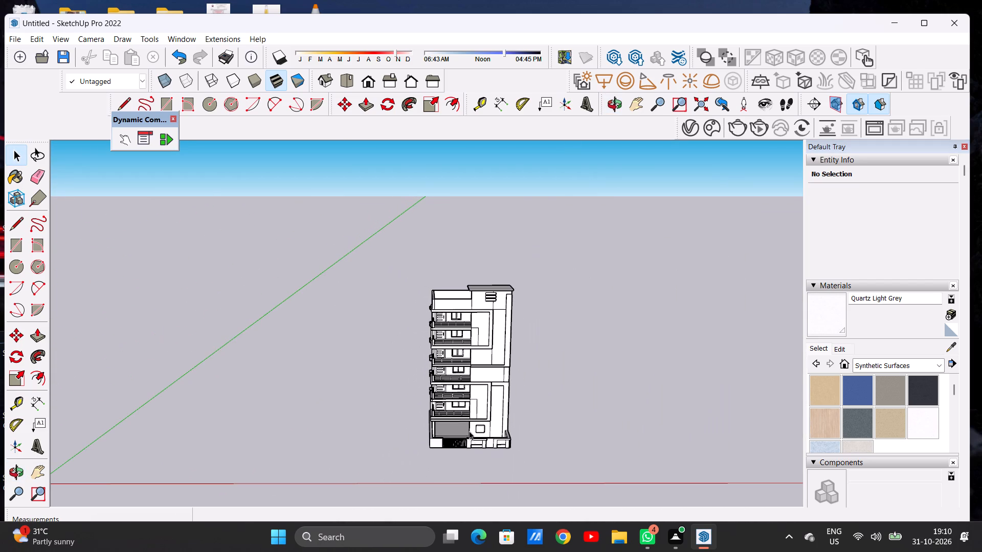
Examine the striped gate, the boundary wall bays and the ground-floor front wall from the corner, side and front.
scroll(472, 441, "up", 20)
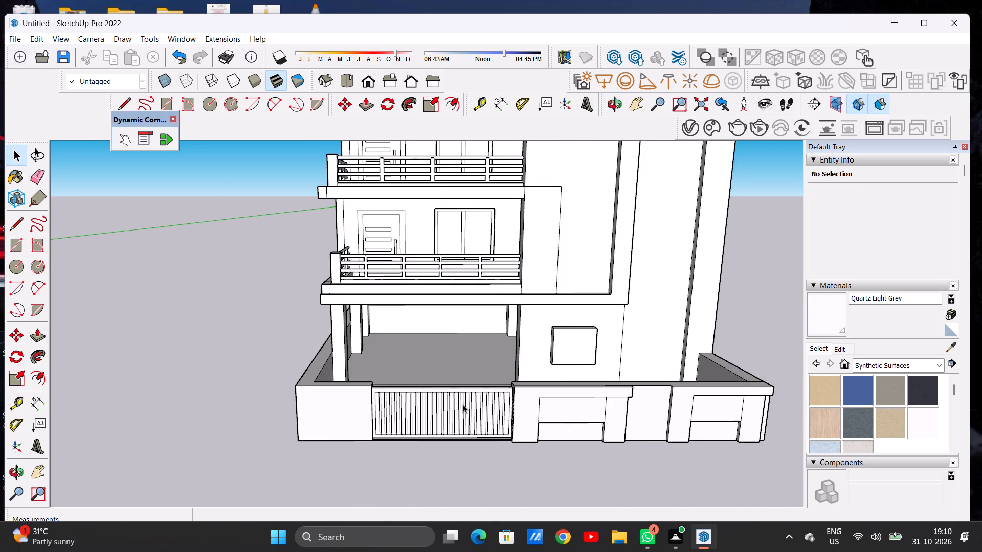
middle_click_drag(460, 404, 628, 425)
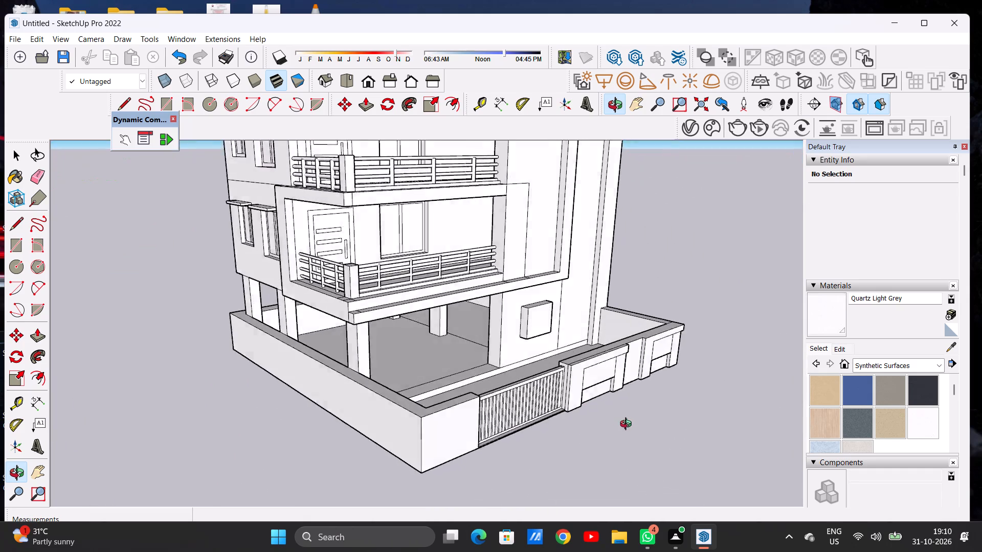
middle_click_drag(628, 425, 654, 439)
scroll(517, 348, "up", 4)
middle_click_drag(490, 375, 416, 296)
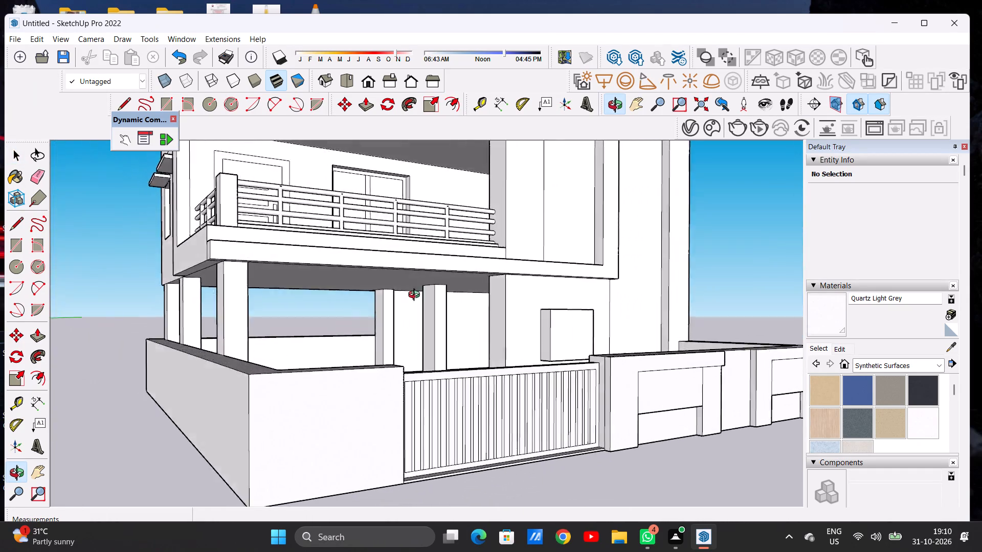
middle_click_drag(416, 296, 284, 362)
scroll(523, 395, "down", 13)
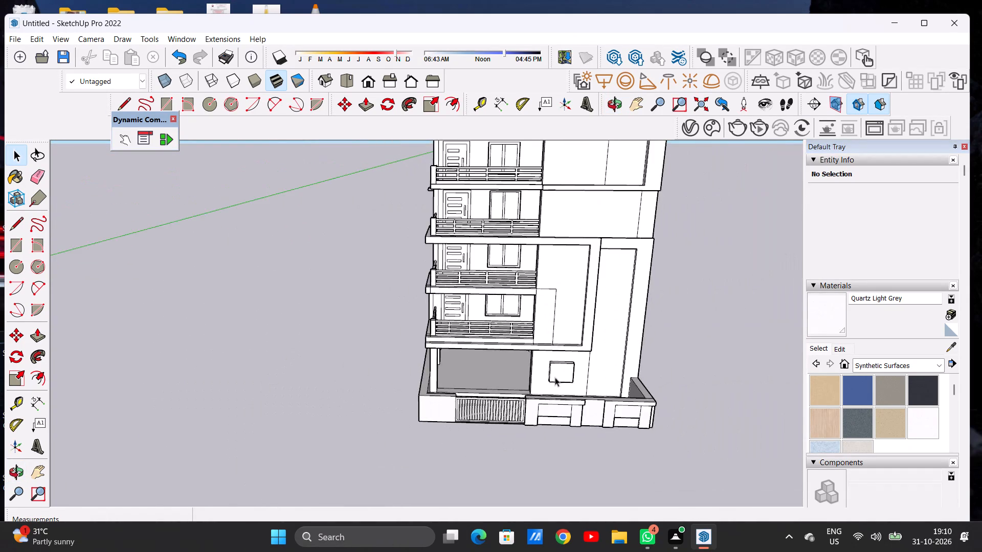
scroll(555, 377, "down", 4)
scroll(562, 391, "up", 7)
scroll(594, 413, "down", 1)
scroll(594, 413, "up", 5)
middle_click_drag(585, 411, 396, 344)
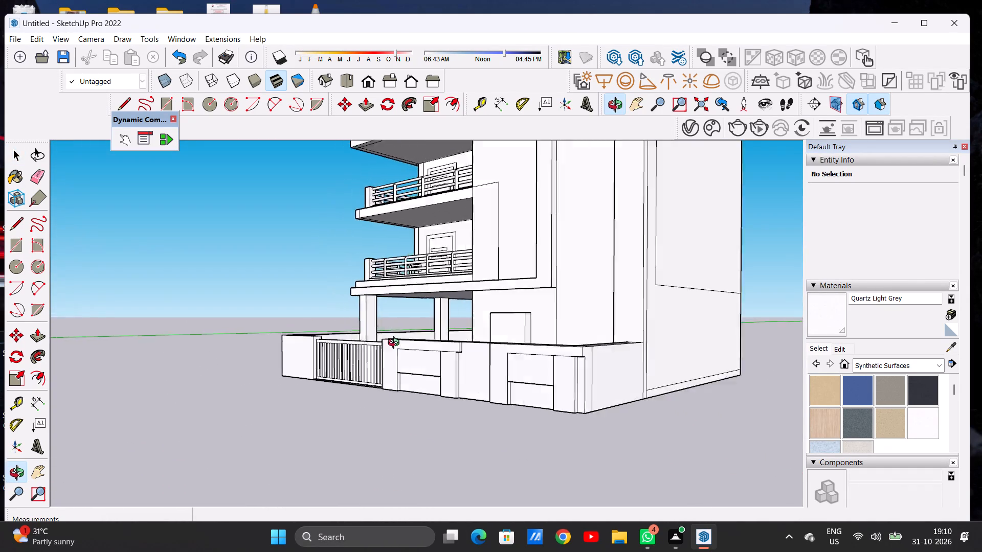
middle_click_drag(396, 344, 595, 385)
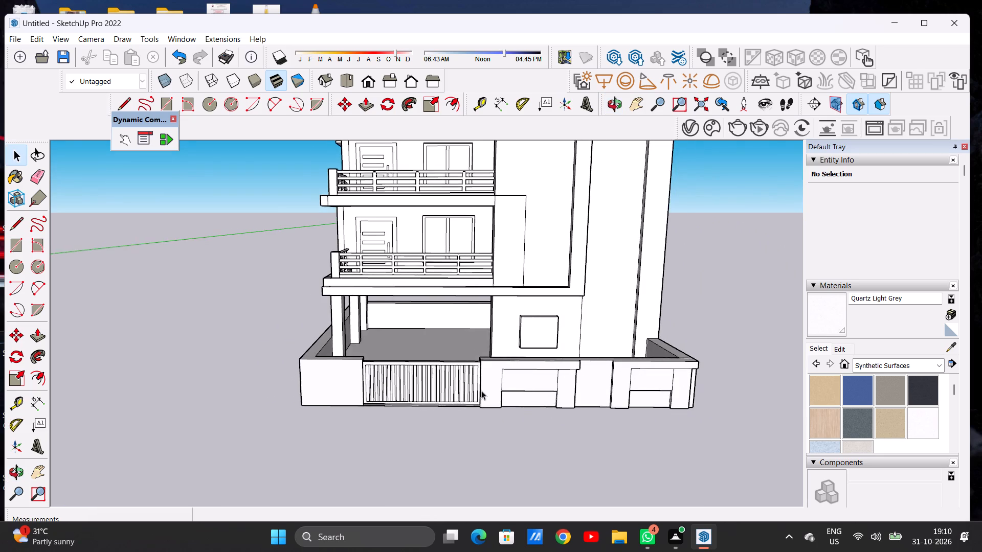
scroll(471, 384, "up", 9)
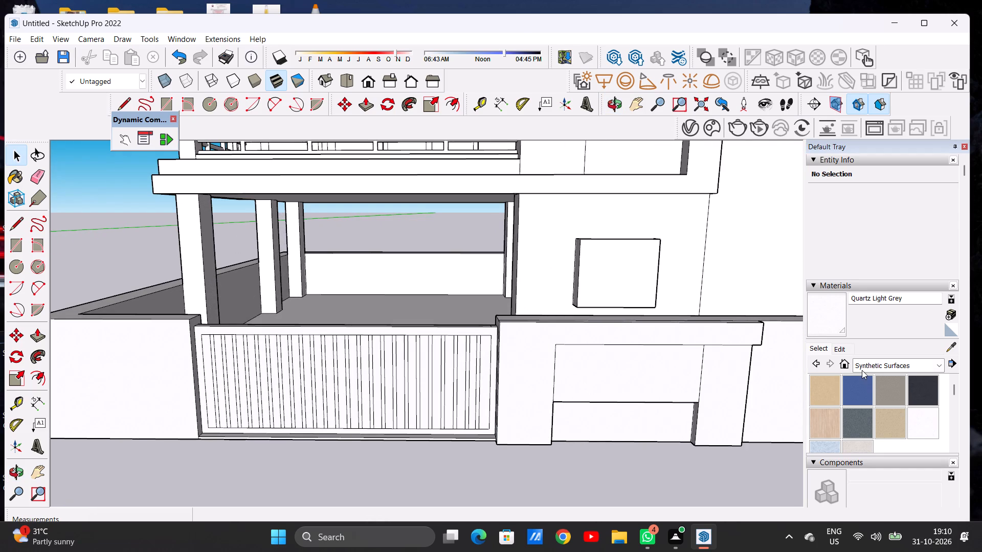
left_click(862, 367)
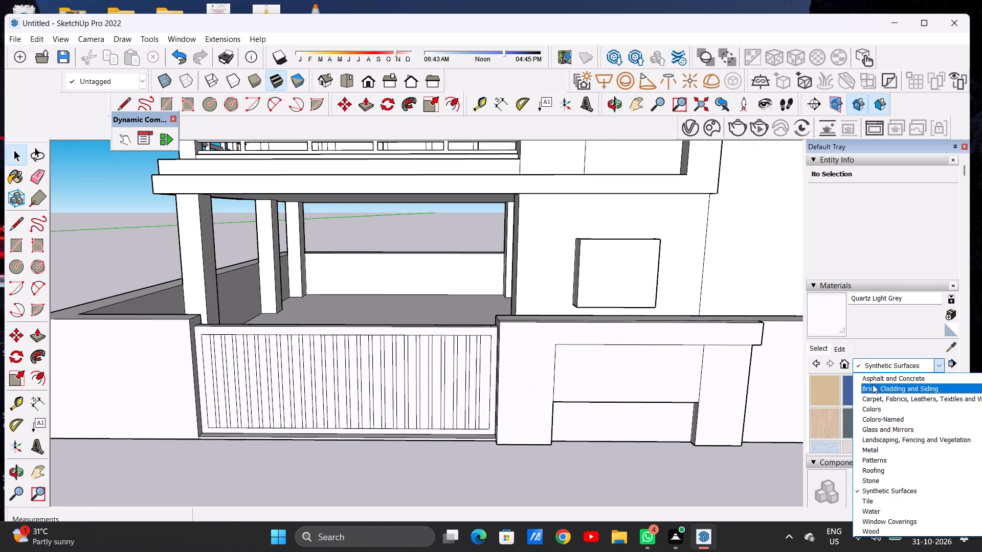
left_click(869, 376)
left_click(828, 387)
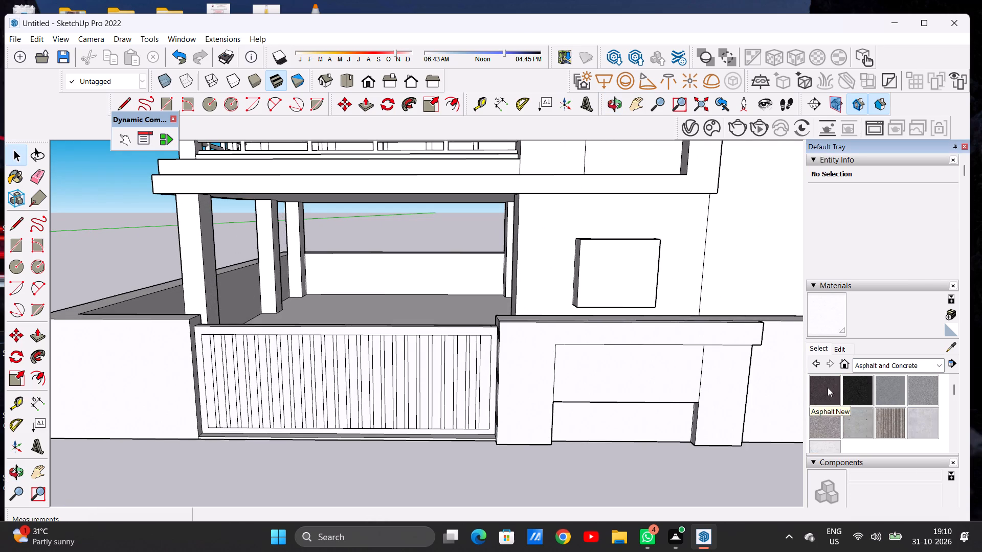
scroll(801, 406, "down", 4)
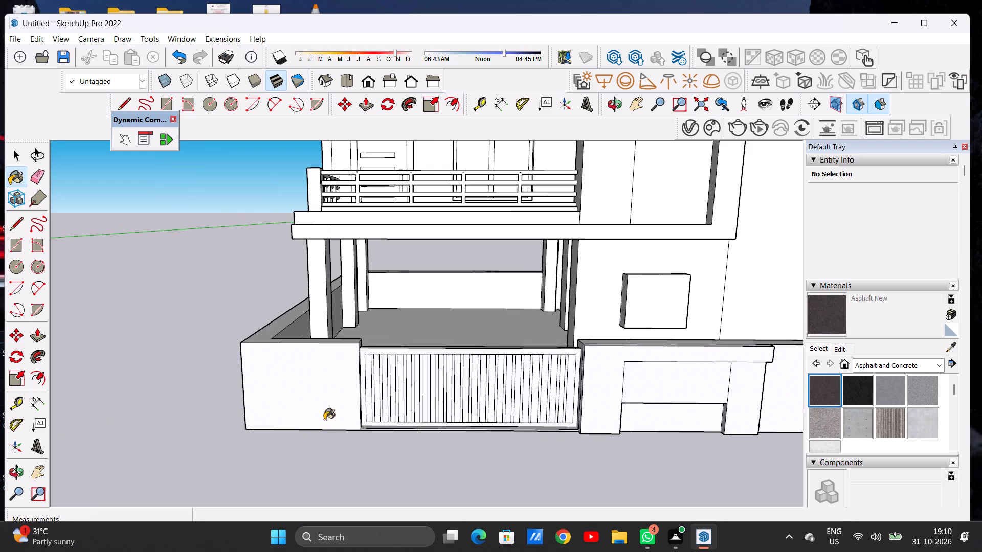
Paint the gate's outer frame with a dark charcoal grey from the Colors library.
left_click(861, 362)
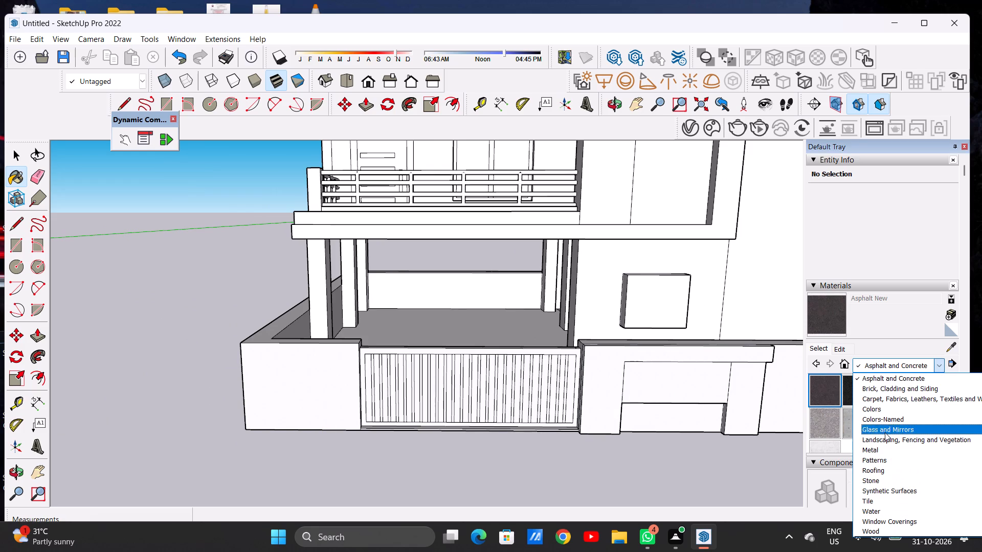
left_click(884, 411)
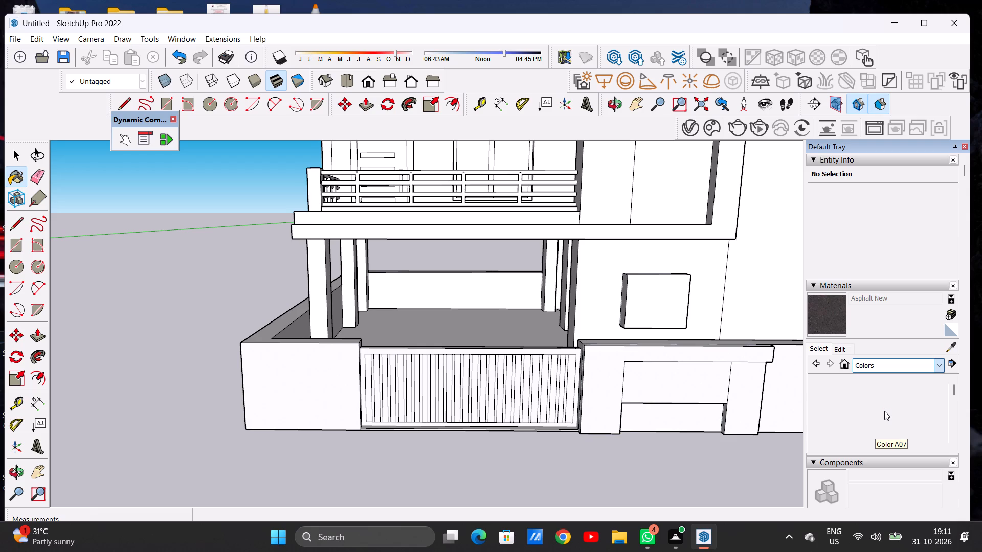
scroll(884, 411, "down", 12)
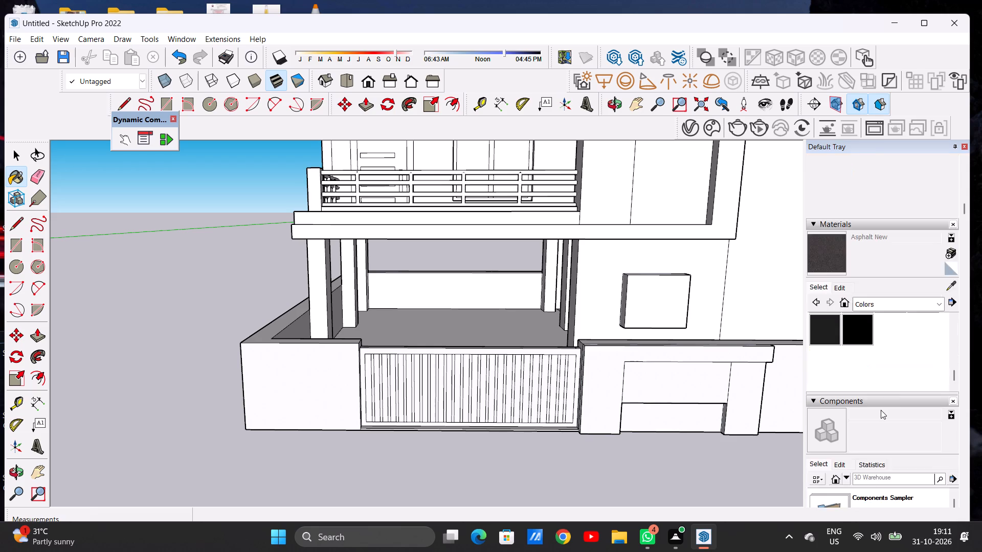
scroll(881, 410, "down", 5)
scroll(874, 240, "up", 2)
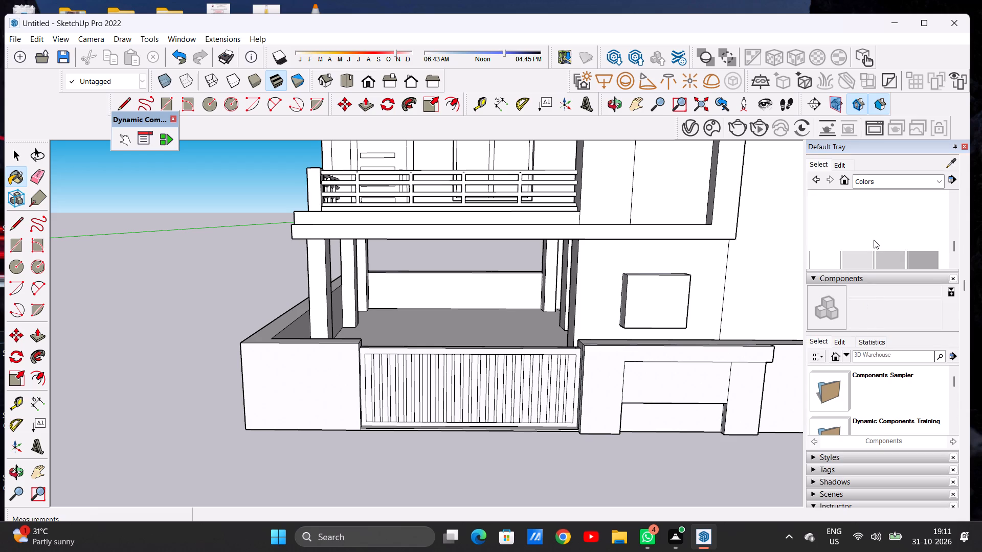
scroll(885, 240, "down", 1)
left_click(920, 230)
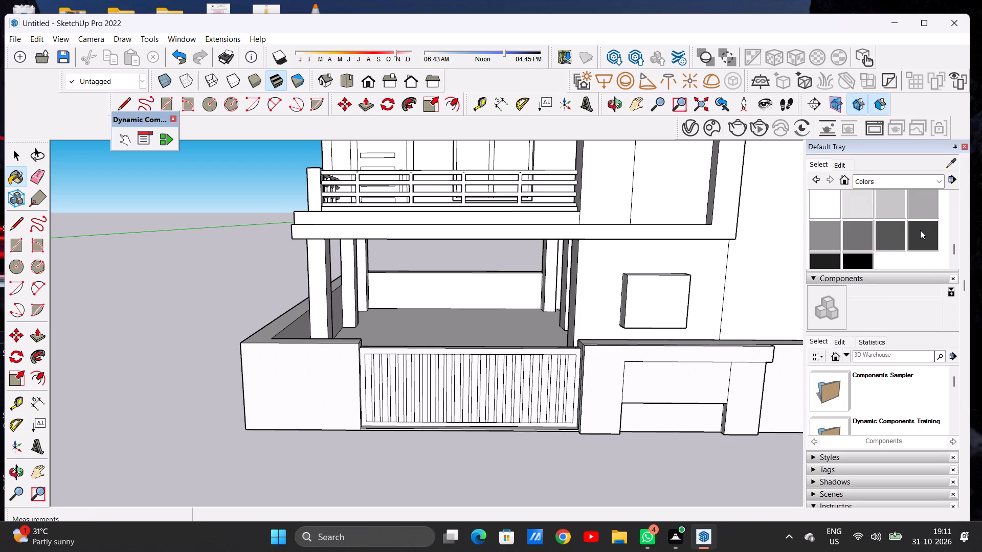
scroll(362, 403, "up", 8)
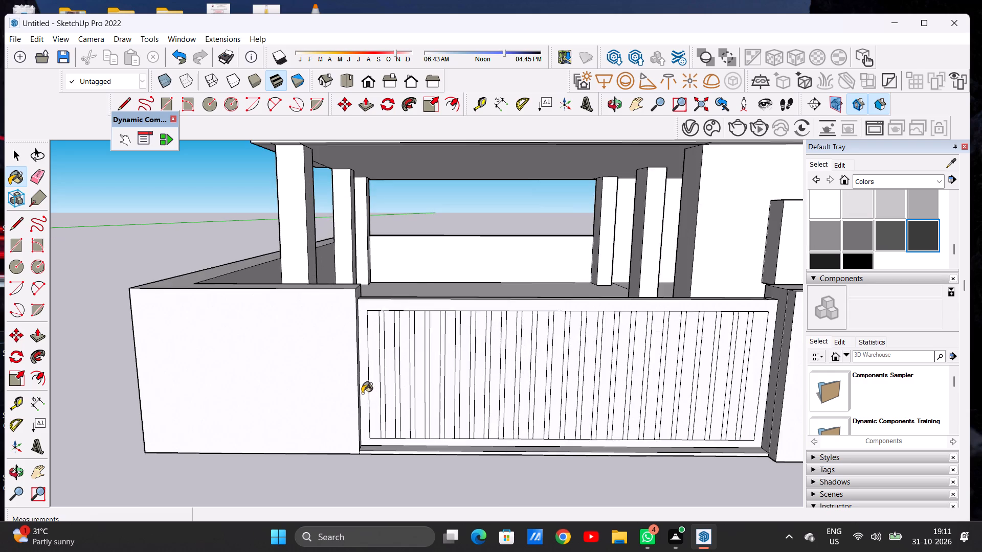
scroll(362, 393, "up", 4)
left_click(361, 380)
scroll(364, 368, "down", 7)
scroll(364, 364, "up", 1)
scroll(364, 364, "down", 5)
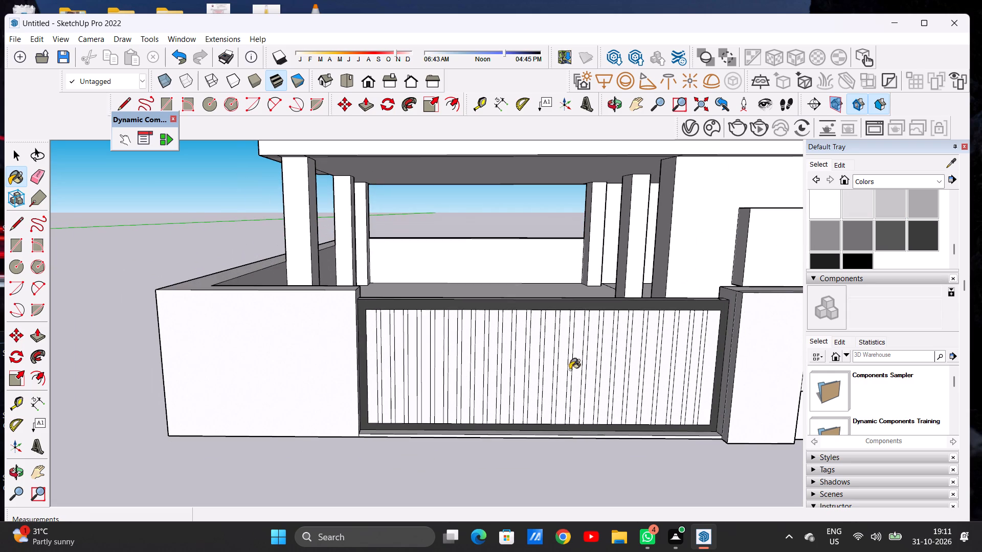
Paint the first gate slats and gaps in Color M06, starting at the end beside the plain corner wall.
scroll(687, 366, "up", 5)
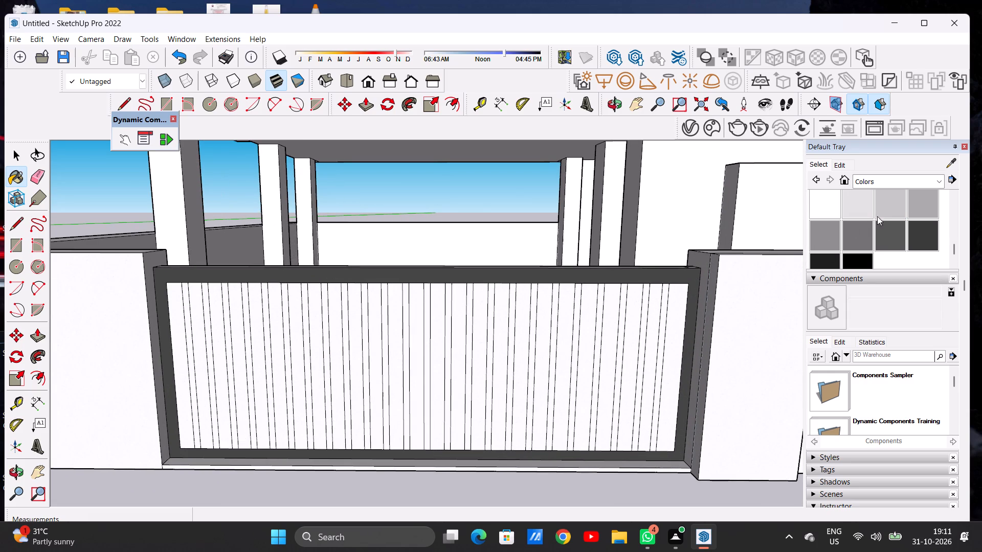
left_click(886, 229)
scroll(184, 374, "up", 5)
left_click(185, 372)
left_click(194, 367)
left_click(208, 364)
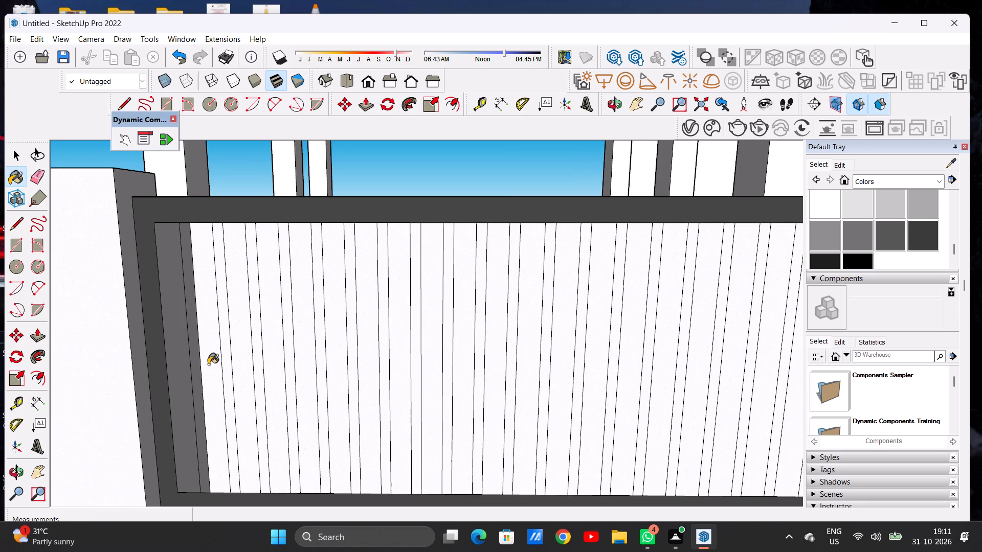
left_click(227, 357)
left_click(239, 354)
scroll(252, 369, "down", 9)
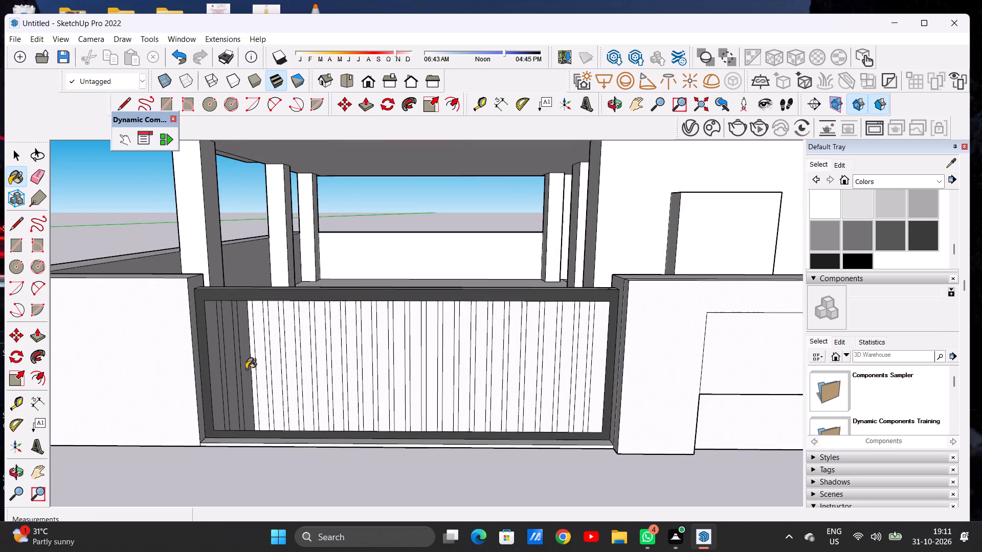
scroll(256, 314, "down", 1)
scroll(255, 312, "up", 15)
left_click(245, 319)
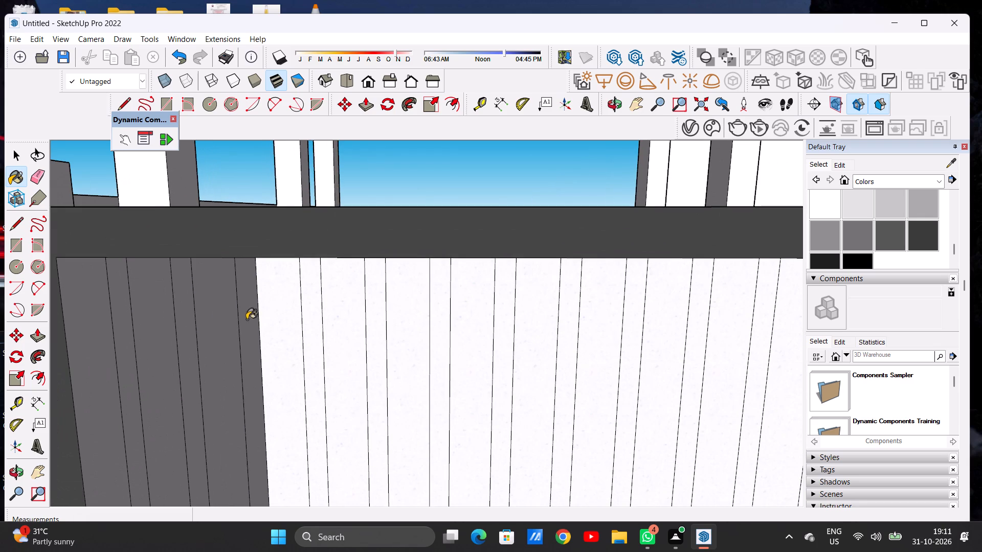
left_click(276, 315)
left_click(303, 307)
left_click(331, 307)
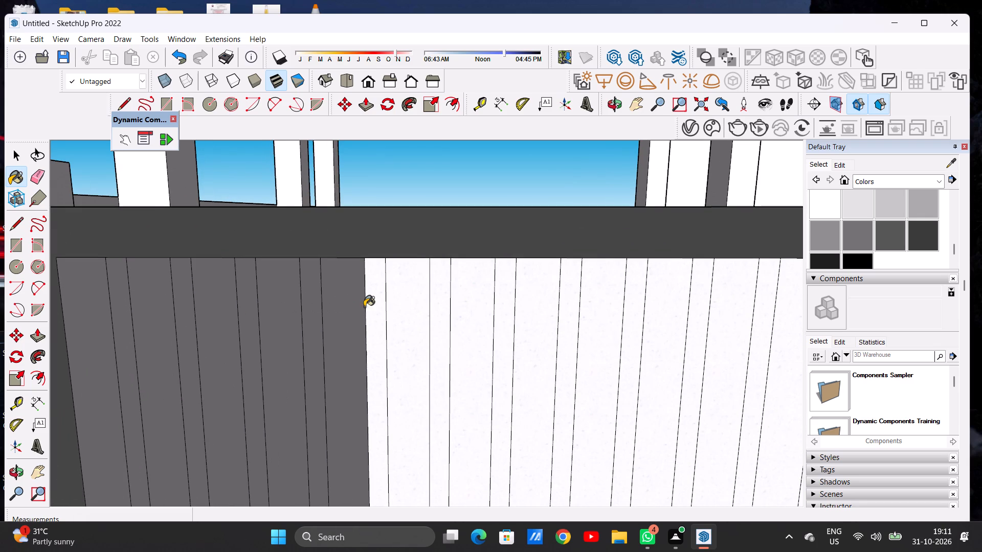
left_click(368, 307)
left_click(392, 308)
Continue painting the adjoining gate slats and gaps in Color M06, working toward the middle.
scroll(331, 338, "down", 10)
scroll(302, 332, "up", 1)
scroll(302, 332, "down", 7)
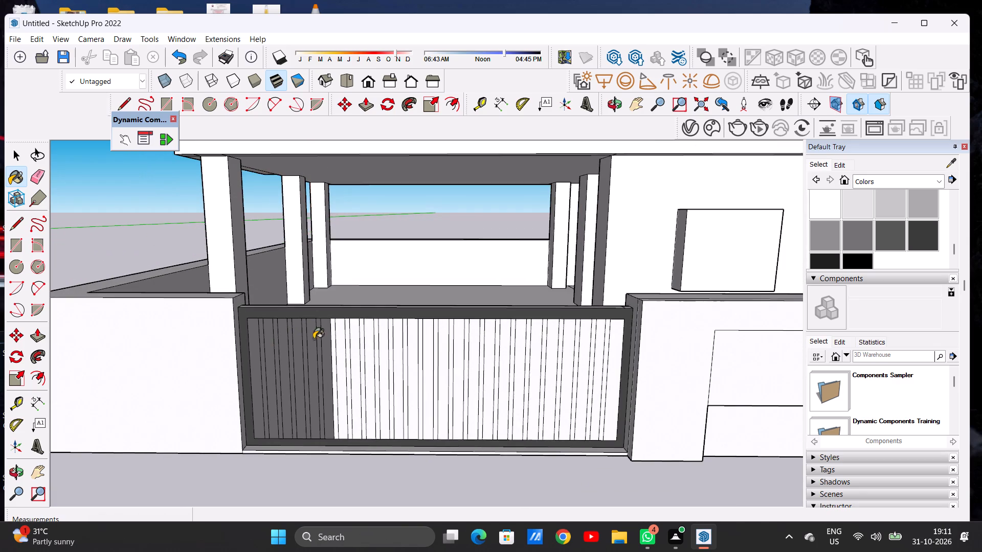
scroll(336, 336, "down", 1)
scroll(336, 336, "up", 15)
scroll(326, 336, "down", 1)
scroll(326, 336, "up", 1)
left_click(321, 335)
left_click(351, 330)
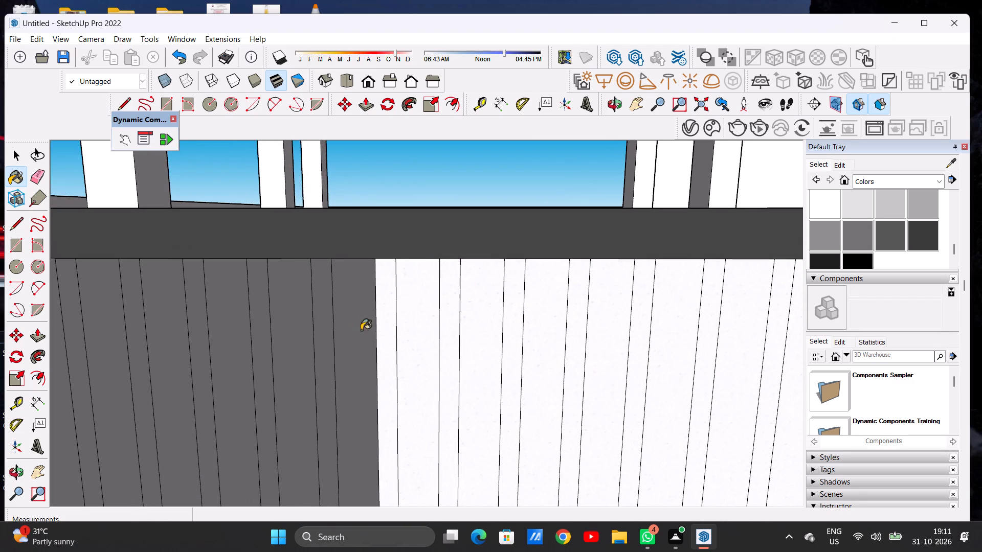
left_click(383, 330)
left_click(402, 331)
Extend the Color M06 paint over the following slats and gaps up to about the gate's centre.
scroll(301, 341, "down", 18)
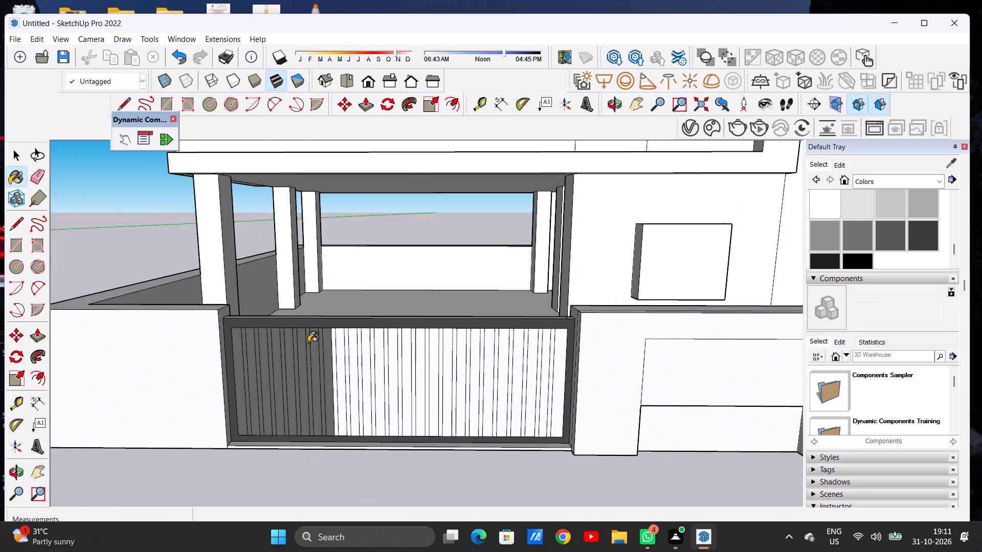
scroll(350, 359, "up", 20)
scroll(350, 359, "up", 1)
left_click(297, 368)
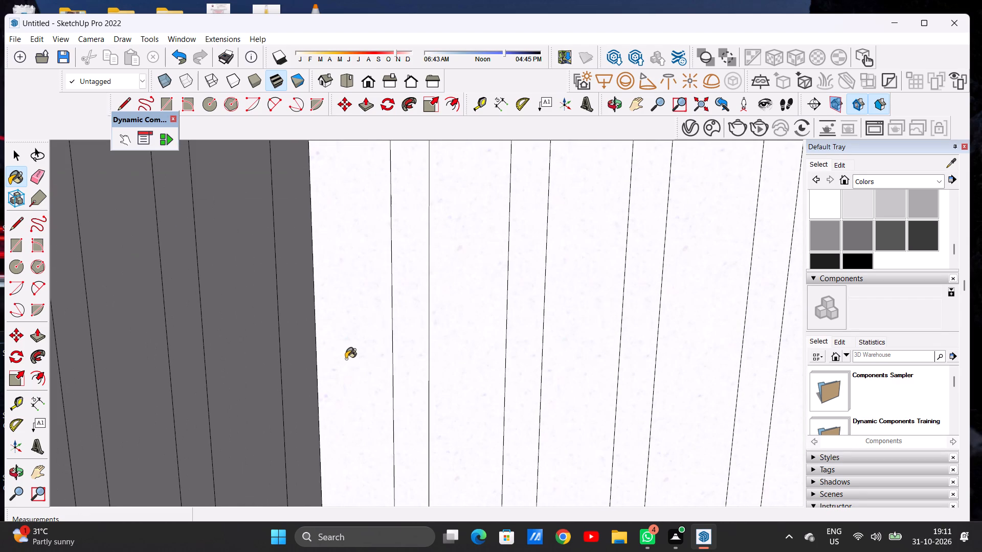
left_click(347, 358)
left_click(394, 349)
left_click(437, 349)
scroll(387, 349, "down", 4)
scroll(387, 349, "up", 1)
scroll(387, 349, "down", 6)
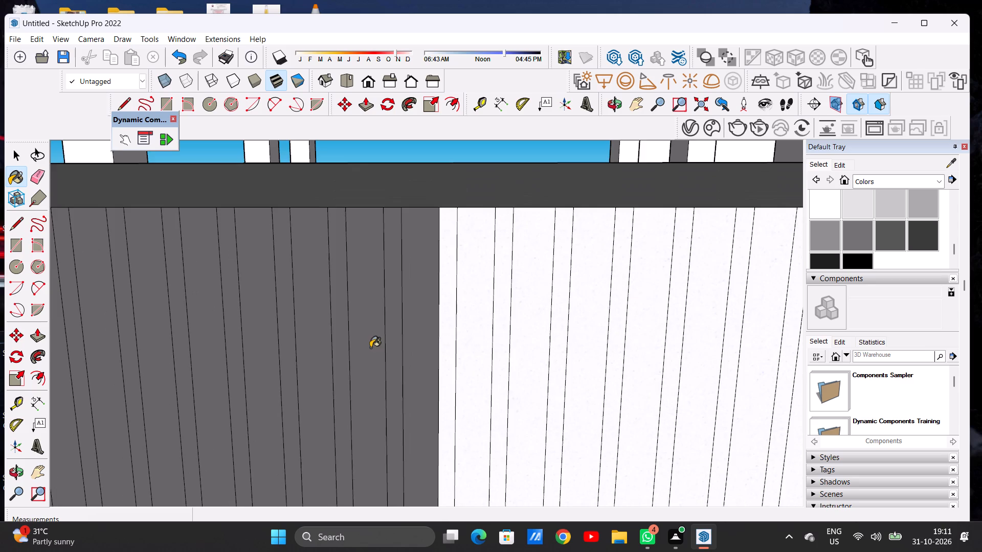
scroll(470, 354, "down", 1)
scroll(470, 354, "up", 5)
left_click(427, 361)
left_click(464, 354)
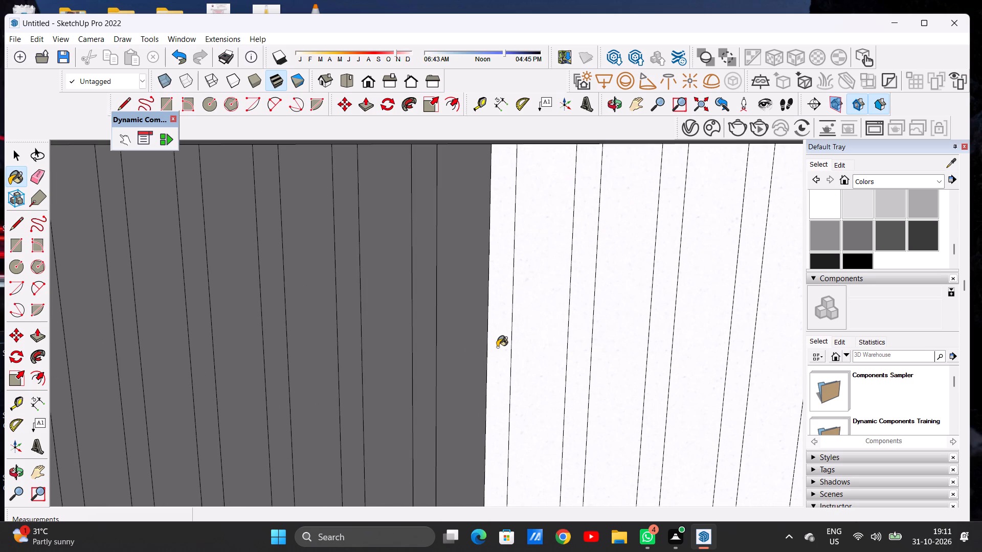
left_click(497, 347)
left_click(524, 347)
Paint the gate slats and gaps in Color M06 inward from the end beside the boundary wall bays.
scroll(426, 353, "down", 20)
scroll(426, 353, "down", 1)
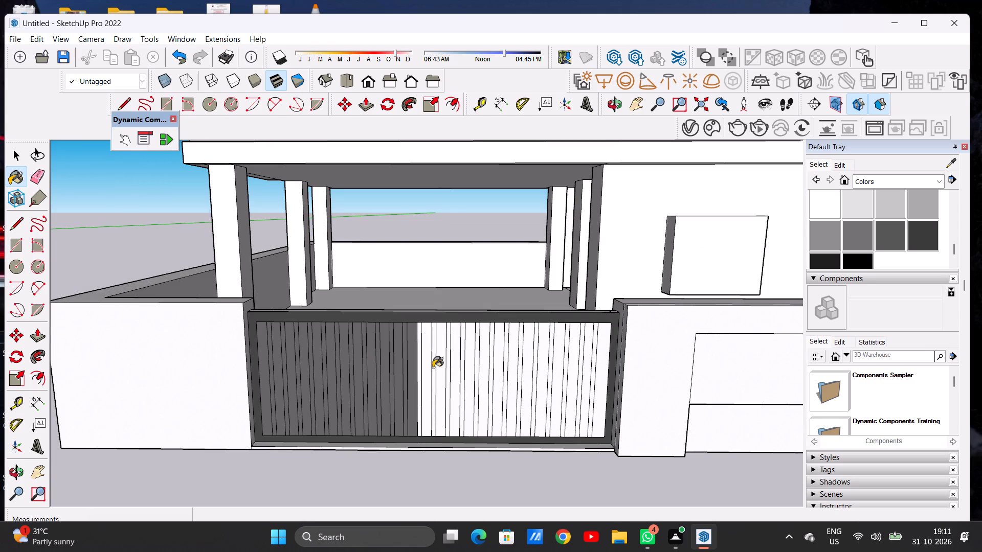
scroll(583, 373, "up", 2)
scroll(583, 373, "down", 1)
scroll(583, 373, "up", 9)
scroll(582, 371, "down", 1)
scroll(582, 371, "up", 2)
left_click(578, 359)
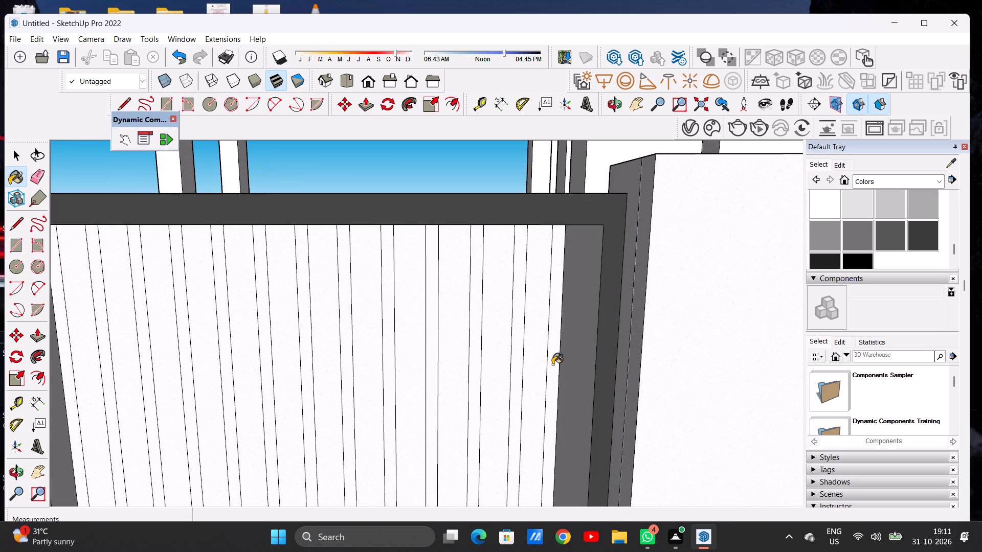
left_click(551, 365)
left_click(534, 370)
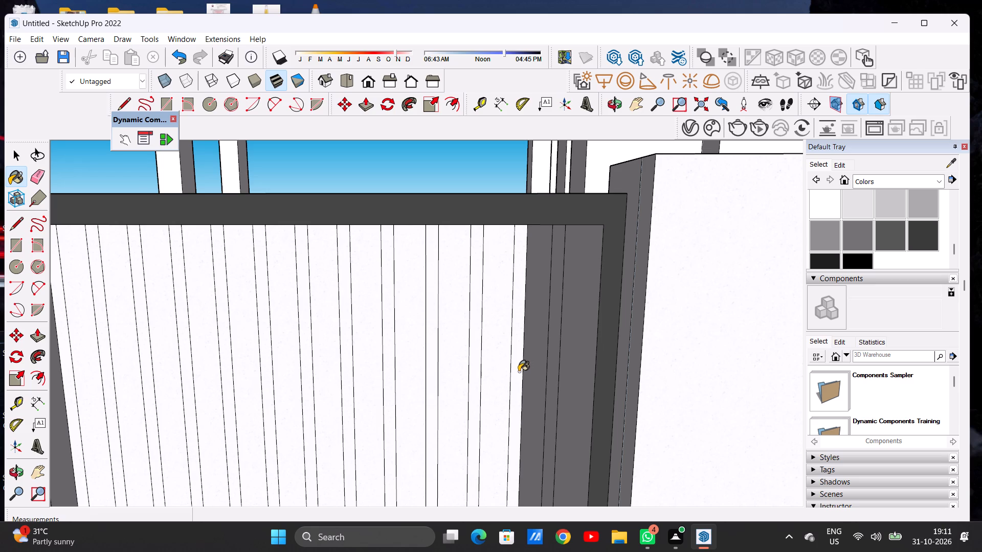
left_click(519, 372)
left_click(498, 375)
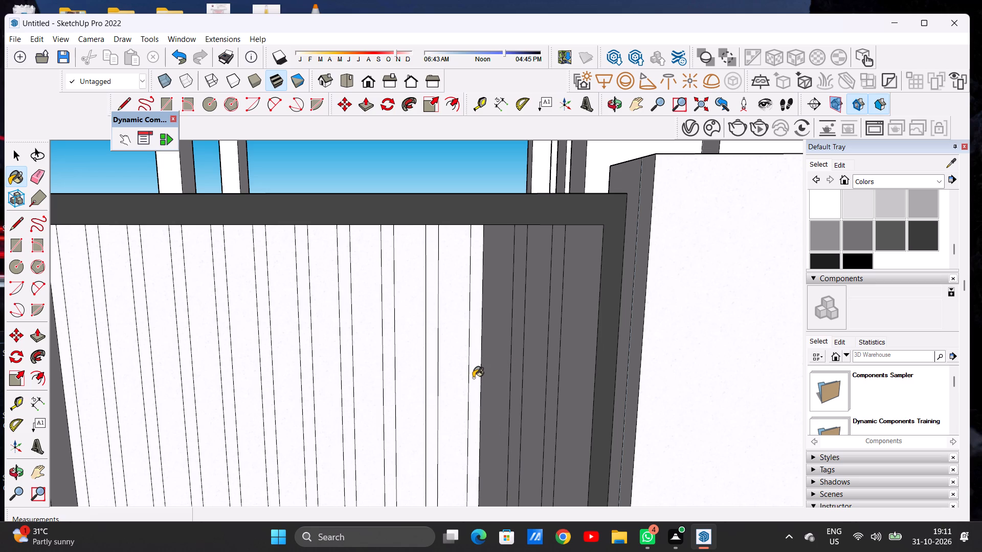
left_click(473, 378)
left_click(454, 382)
left_click(435, 383)
left_click(415, 388)
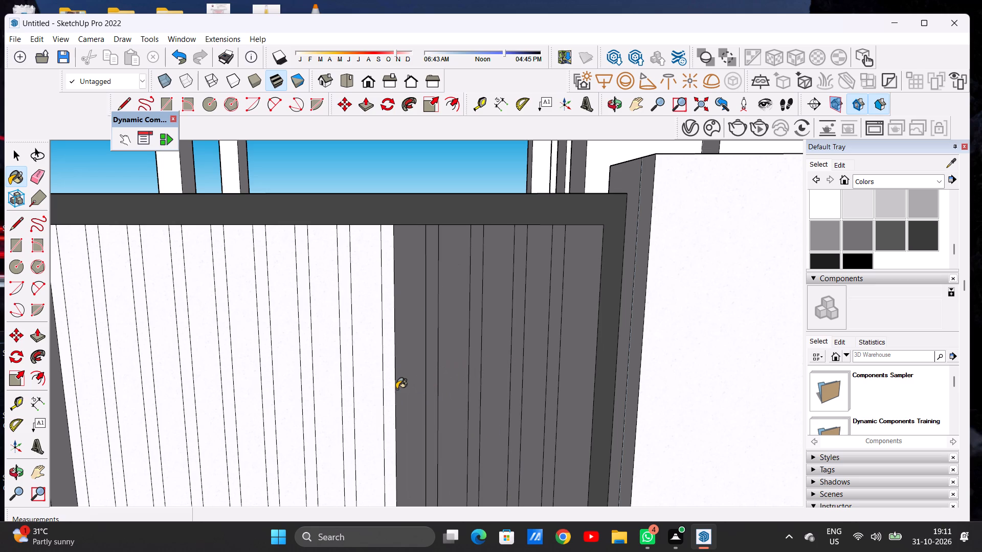
left_click(392, 390)
Paint the adjoining slats and gaps in Color M06, continuing toward the gate's unpainted middle.
scroll(532, 375, "down", 8)
scroll(470, 391, "up", 13)
left_click(445, 384)
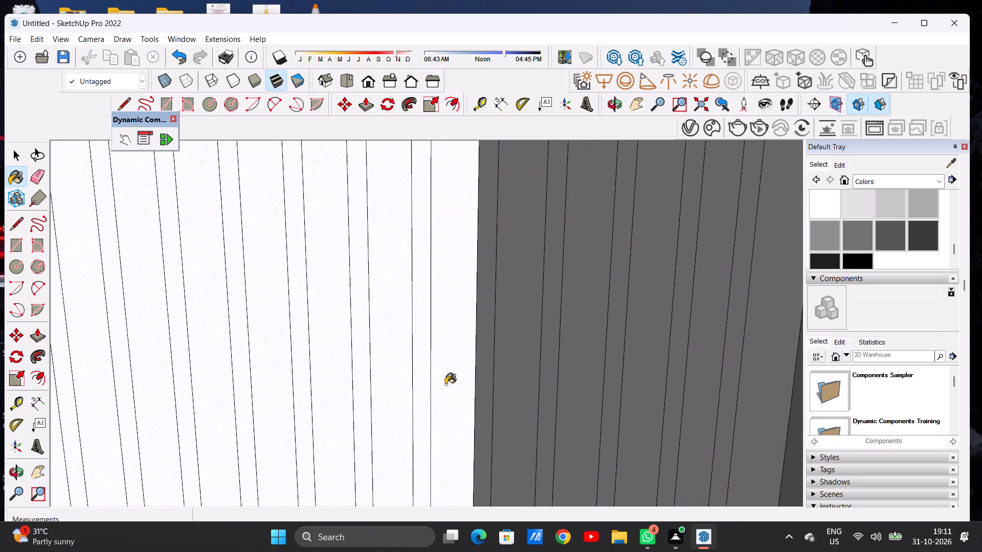
left_click(423, 386)
left_click(399, 393)
left_click(361, 395)
Paint the remaining white slats and gaps in the gate's middle with Color M06.
scroll(568, 374, "down", 2)
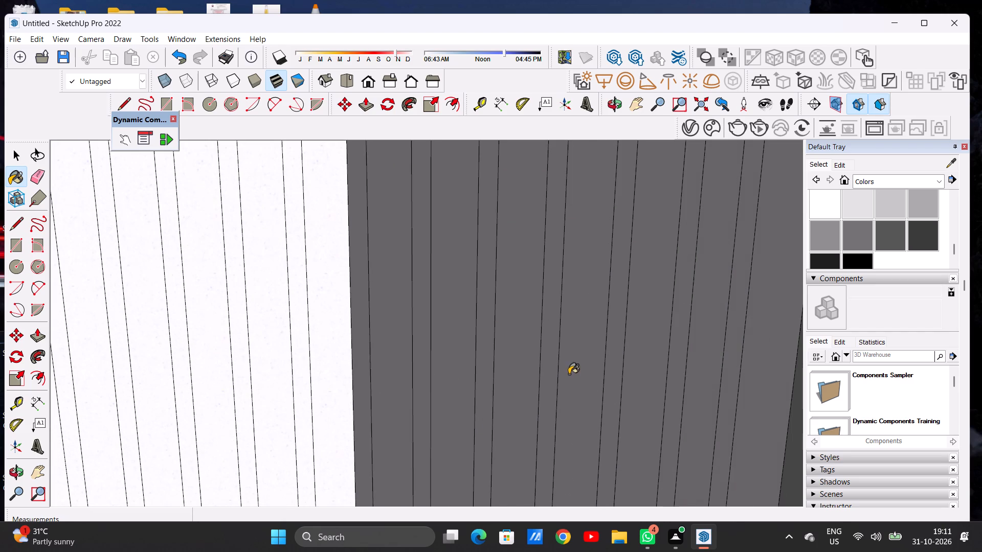
scroll(569, 374, "down", 13)
scroll(476, 404, "up", 11)
left_click(507, 388)
left_click(492, 395)
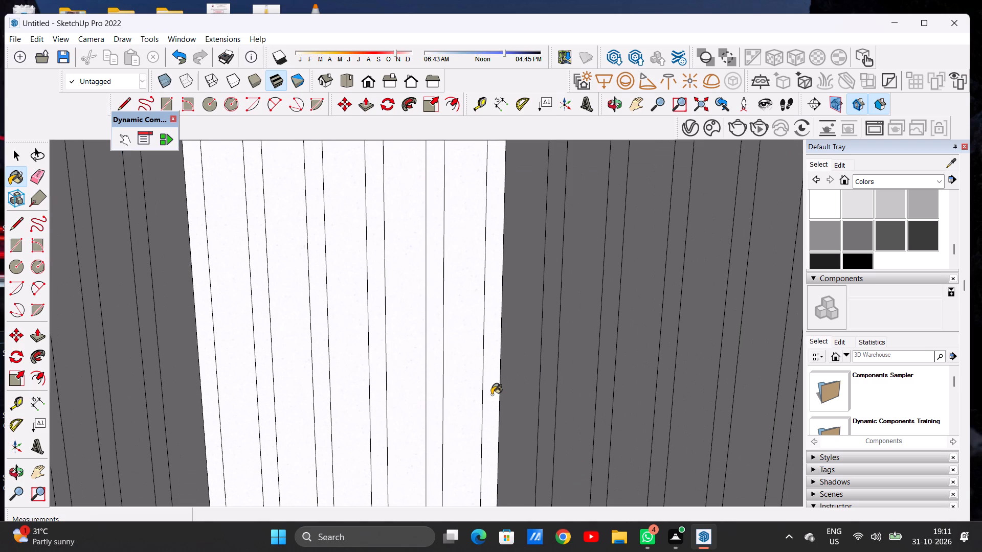
left_click(466, 399)
left_click(442, 397)
left_click(411, 401)
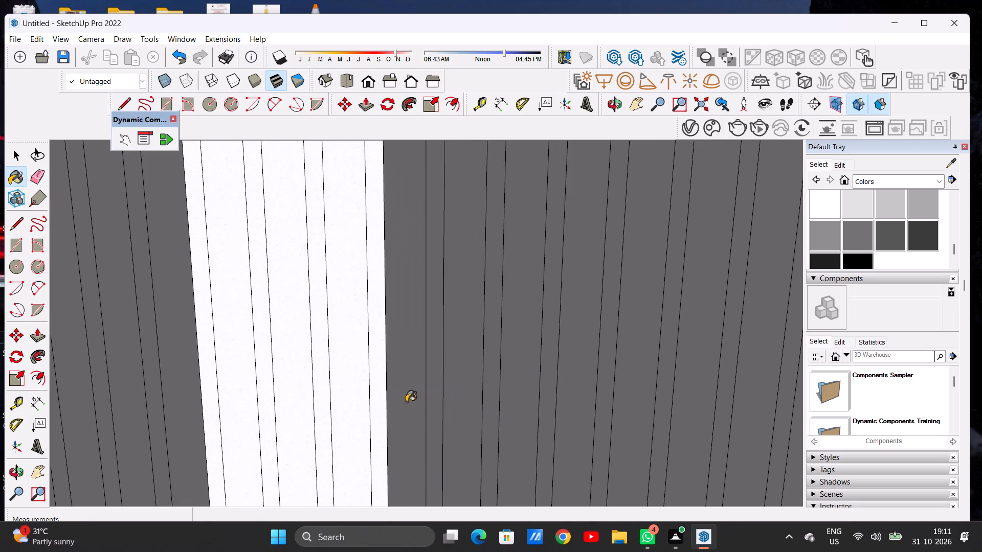
left_click(381, 403)
left_click(363, 394)
left_click(322, 397)
scroll(474, 380, "down", 6)
scroll(384, 388, "up", 6)
left_click(352, 387)
left_click(335, 394)
left_click(308, 395)
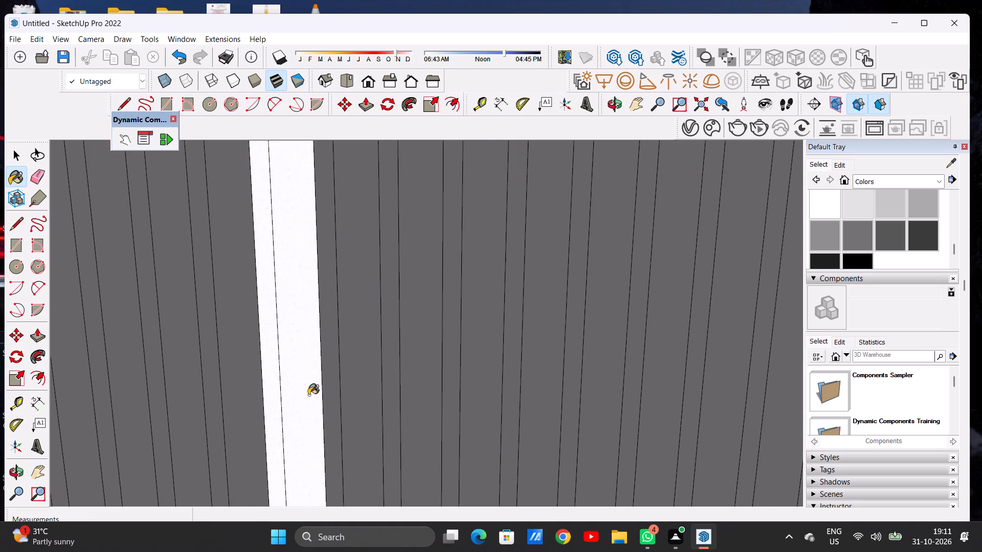
left_click(276, 396)
Examine the painted gate's top and front faces and the parking area behind it.
scroll(441, 400, "down", 20)
scroll(441, 400, "down", 7)
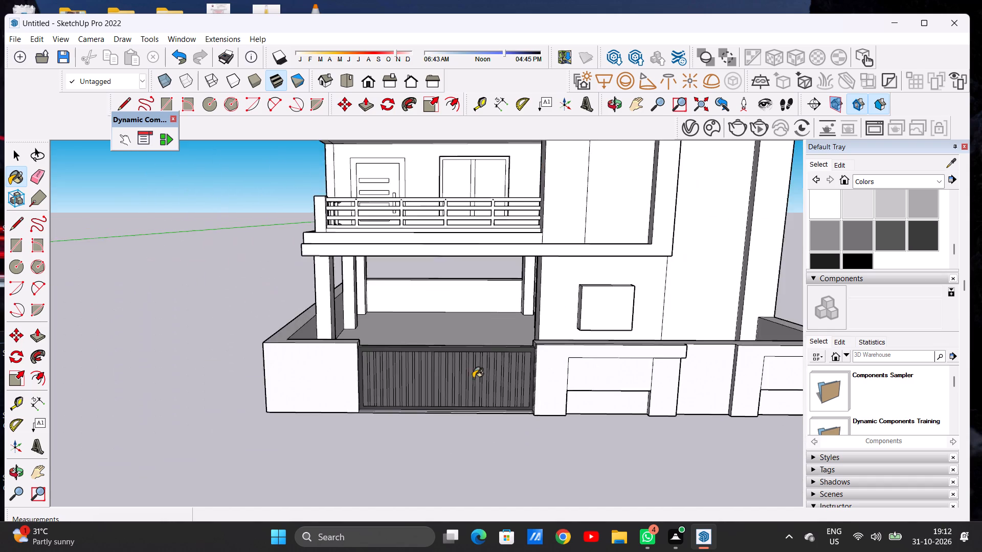
scroll(473, 378, "down", 2)
middle_click_drag(546, 367, 266, 405)
scroll(316, 358, "up", 7)
scroll(314, 355, "down", 1)
scroll(314, 355, "up", 4)
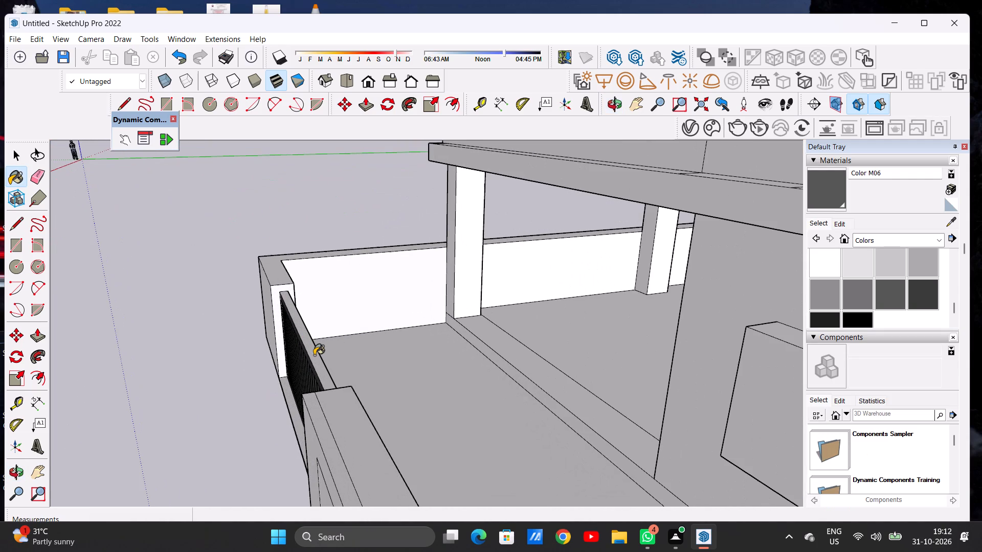
scroll(326, 343, "down", 7)
middle_click_drag(264, 369, 481, 314)
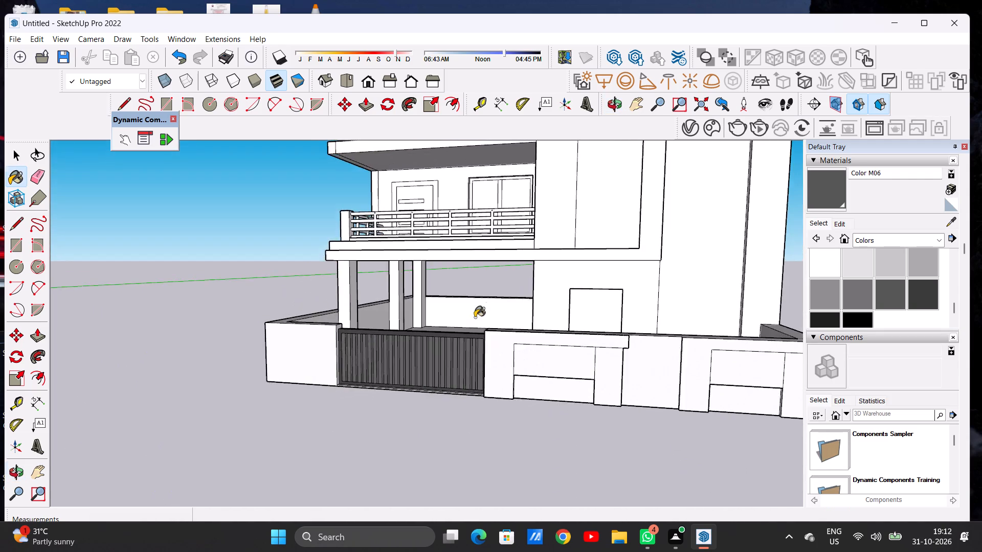
scroll(450, 336, "up", 1)
scroll(450, 337, "down", 1)
scroll(450, 337, "up", 1)
scroll(450, 337, "down", 1)
scroll(450, 337, "up", 3)
middle_click_drag(453, 336, 356, 447)
scroll(416, 407, "up", 3)
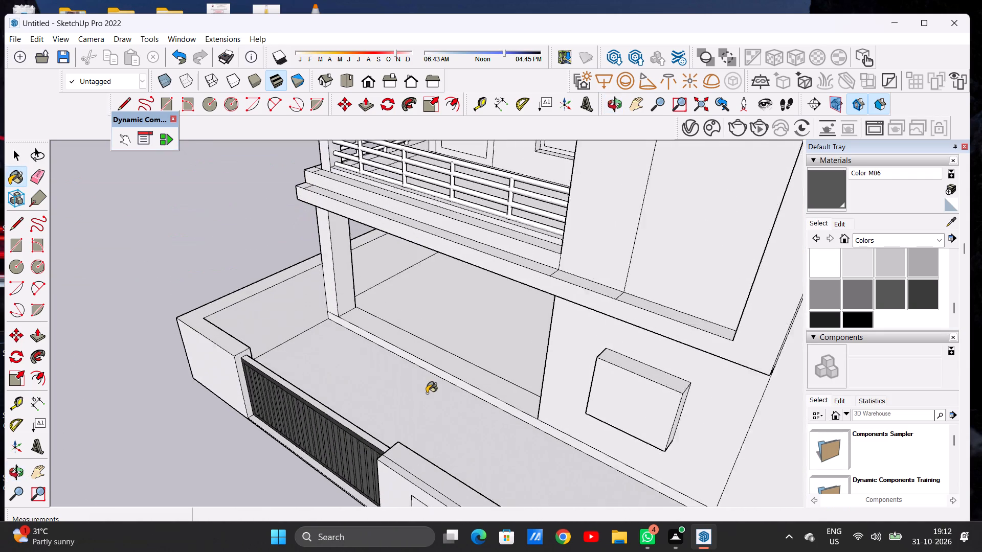
Paint the upper and lower frame bands on the gate's parking side with Color M07.
scroll(427, 393, "up", 3)
middle_click_drag(394, 418, 192, 366)
scroll(141, 351, "up", 8)
scroll(164, 351, "down", 1)
scroll(164, 351, "up", 1)
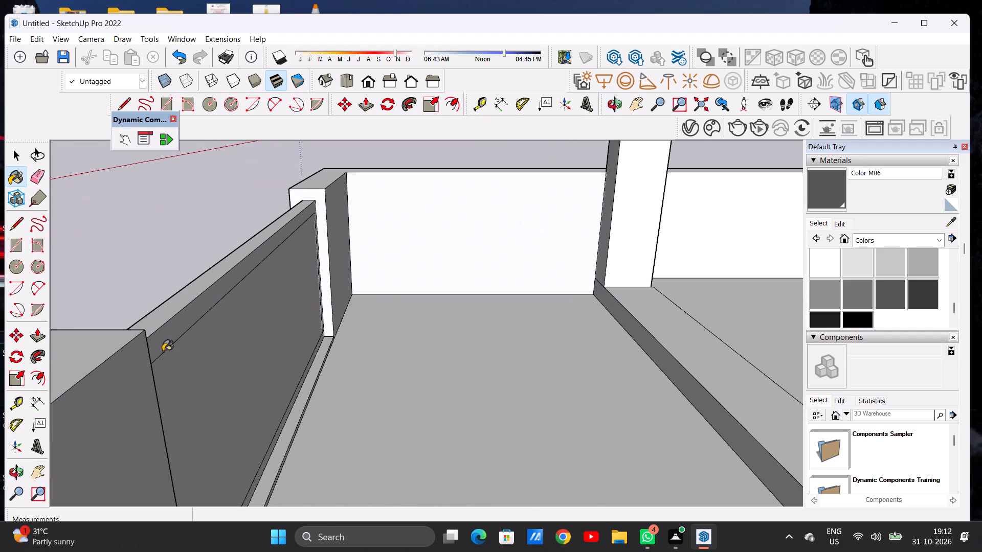
scroll(163, 351, "up", 2)
scroll(161, 343, "down", 1)
scroll(161, 343, "up", 2)
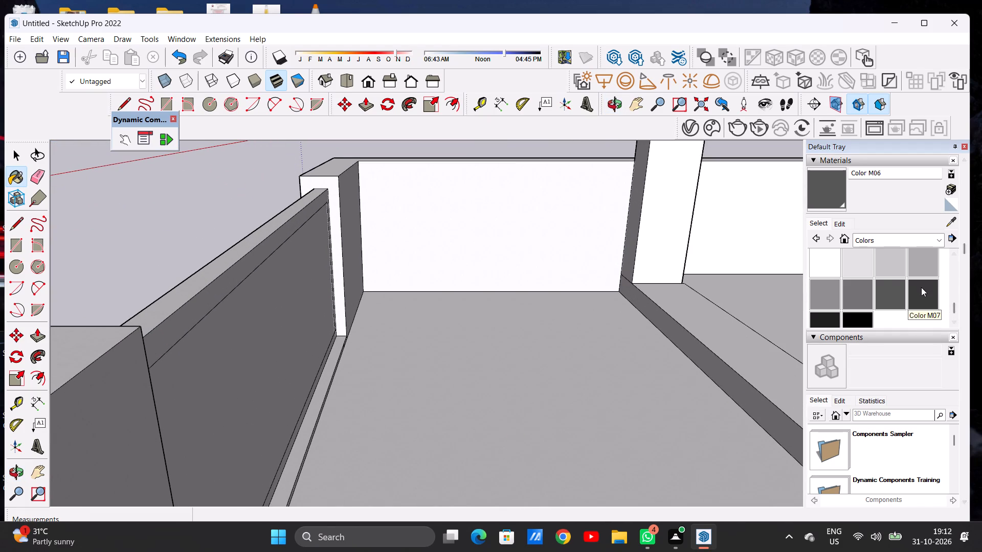
left_click(921, 287)
left_click(155, 334)
scroll(216, 327, "down", 7)
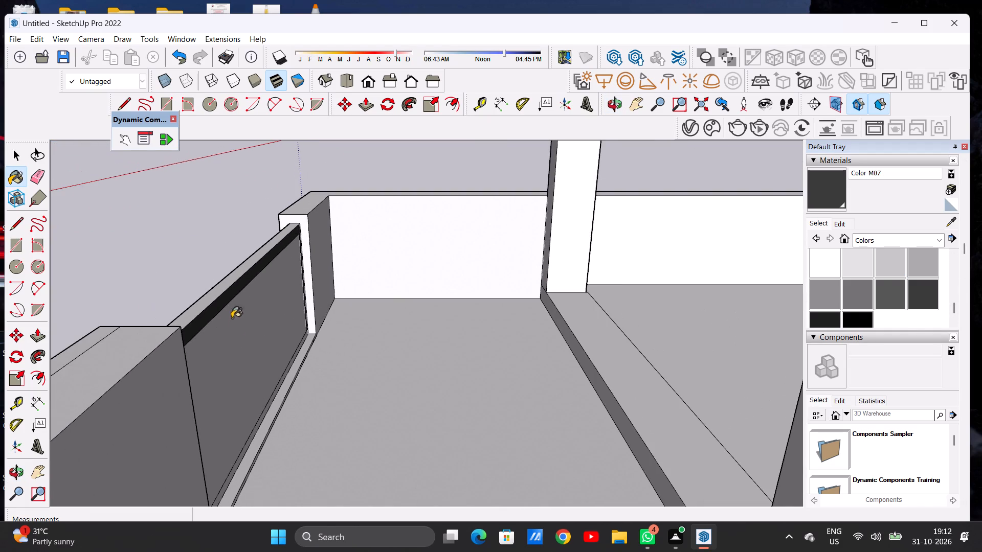
scroll(218, 498, "up", 12)
left_click(224, 490)
Paint the top face of the gate frame with Color M07.
scroll(271, 443, "down", 4)
scroll(271, 443, "up", 1)
scroll(271, 443, "down", 4)
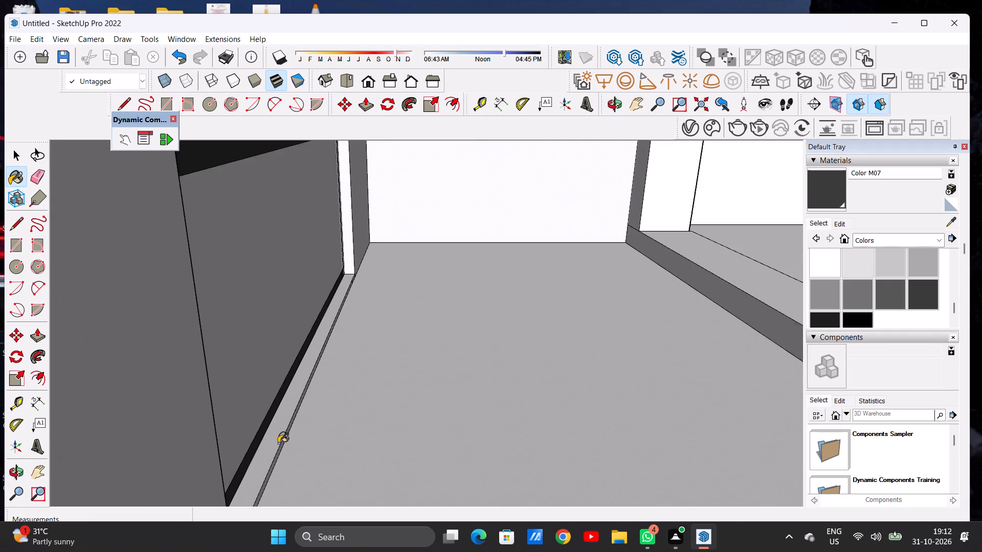
scroll(278, 443, "down", 5)
middle_click_drag(255, 402, 410, 402)
middle_click_drag(250, 406, 425, 471)
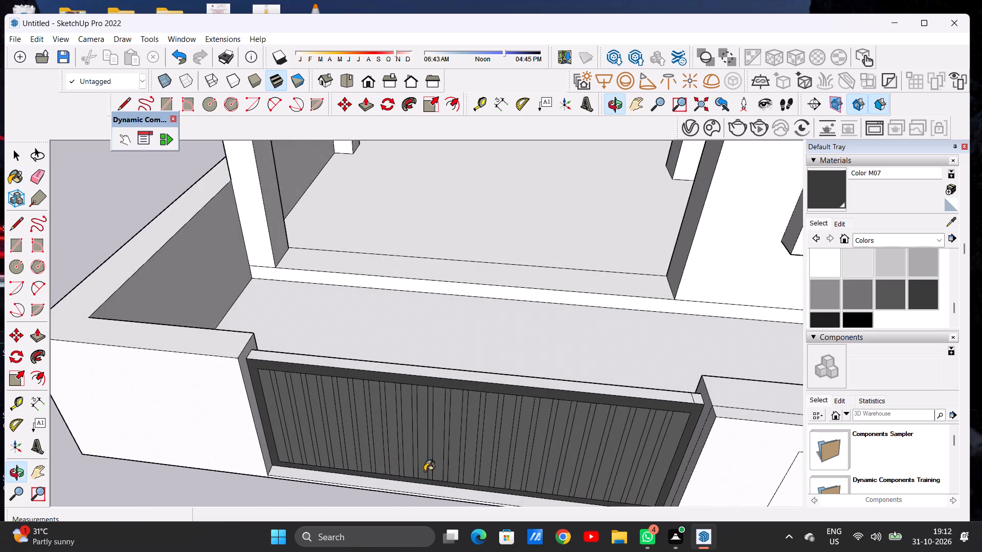
middle_click_drag(425, 471, 426, 474)
scroll(473, 395, "up", 4)
left_click(493, 370)
Paint the narrow ledge along the gate's base on the parking side with Color M07.
scroll(414, 395, "down", 3)
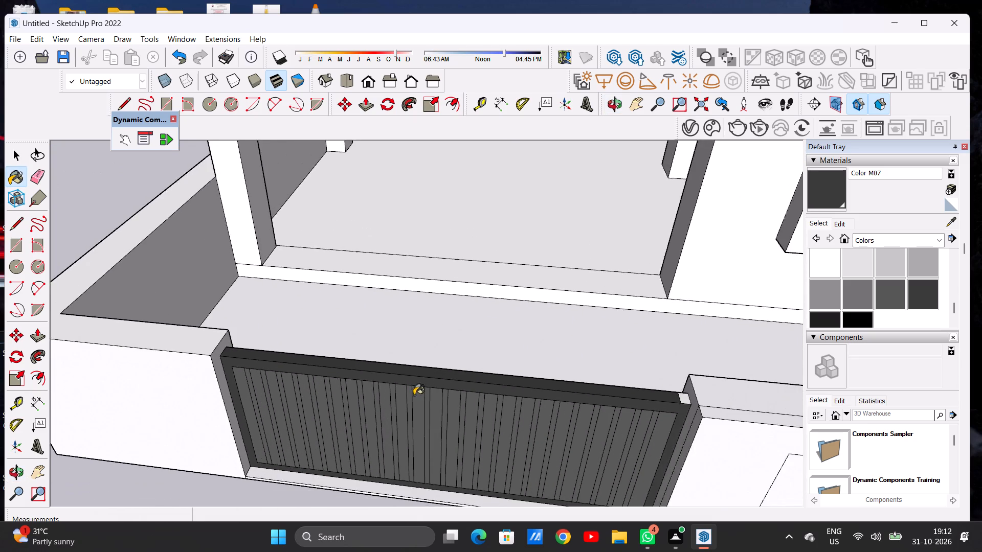
scroll(414, 395, "down", 9)
scroll(409, 458, "up", 6)
scroll(409, 460, "down", 1)
middle_click_drag(420, 467, 449, 362)
scroll(493, 446, "up", 6)
middle_click_drag(582, 402, 275, 487)
middle_click_drag(687, 330, 488, 320)
middle_click_drag(447, 311, 420, 317)
middle_click_drag(420, 317, 413, 324)
scroll(418, 360, "up", 10)
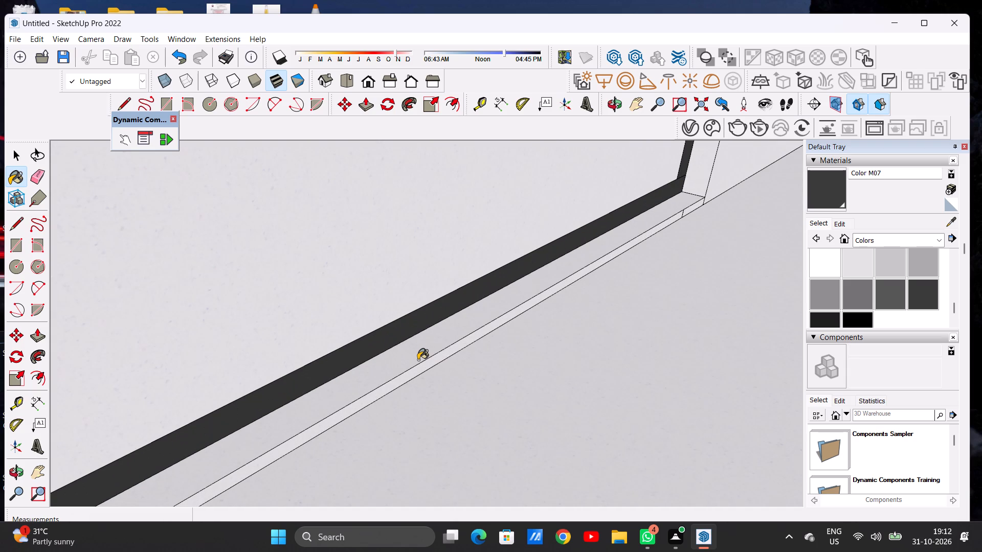
left_click(418, 360)
Paint the top and front faces of the ledge below the gate's street side with Color M07.
scroll(452, 367, "down", 13)
middle_click_drag(360, 375, 518, 377)
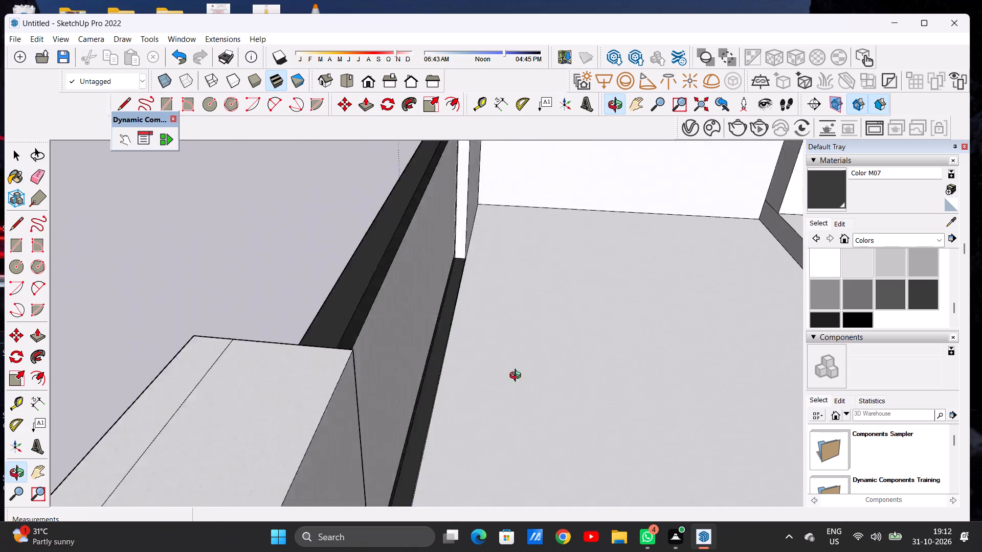
middle_click_drag(518, 377, 628, 357)
middle_click_drag(430, 407, 640, 369)
scroll(539, 403, "up", 5)
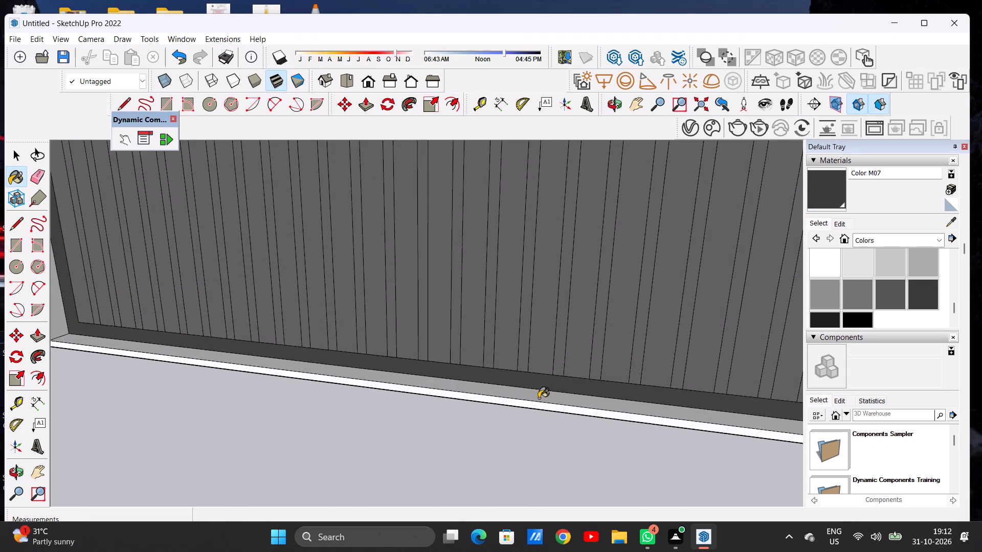
left_click(539, 398)
left_click(538, 408)
scroll(499, 383, "down", 18)
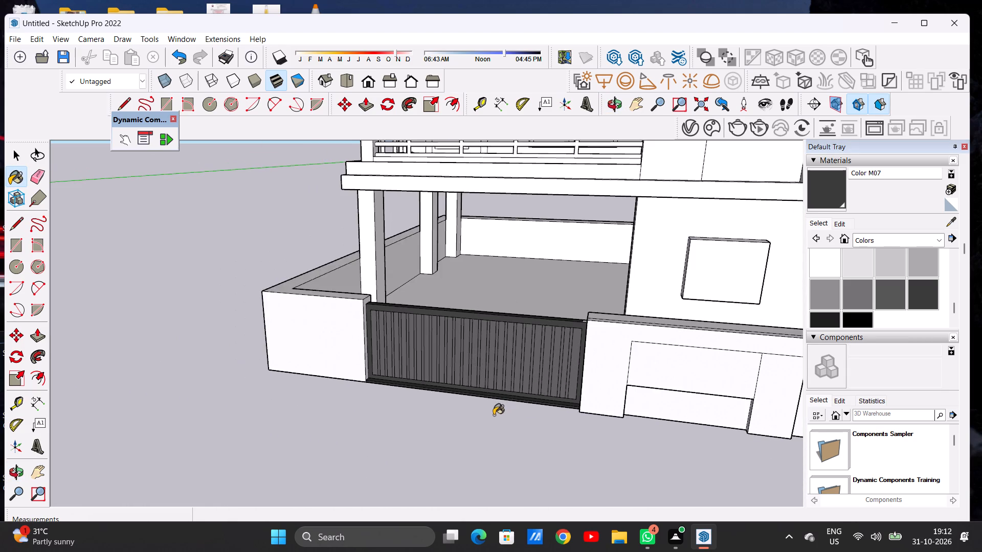
middle_click_drag(482, 415, 517, 385)
scroll(401, 411, "down", 13)
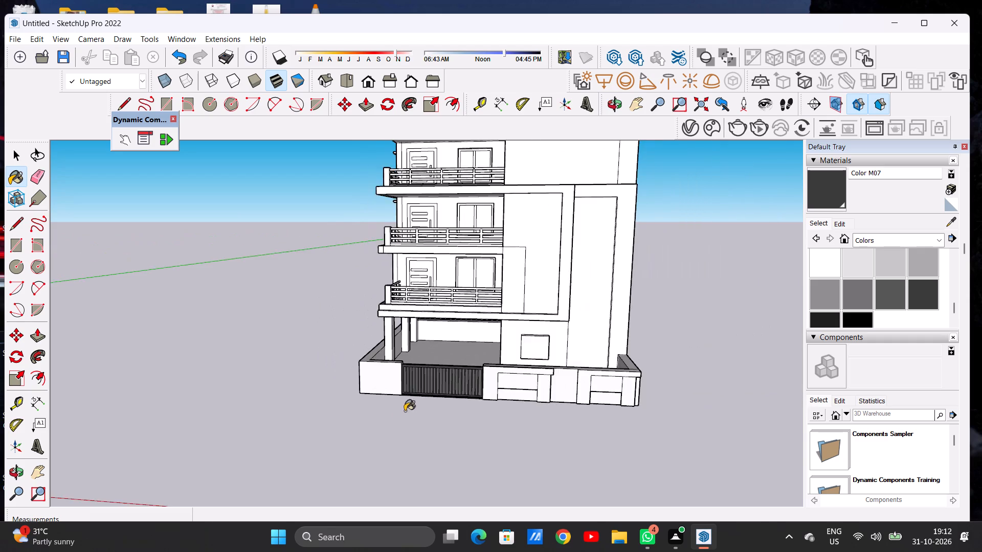
scroll(471, 377, "up", 9)
key("space")
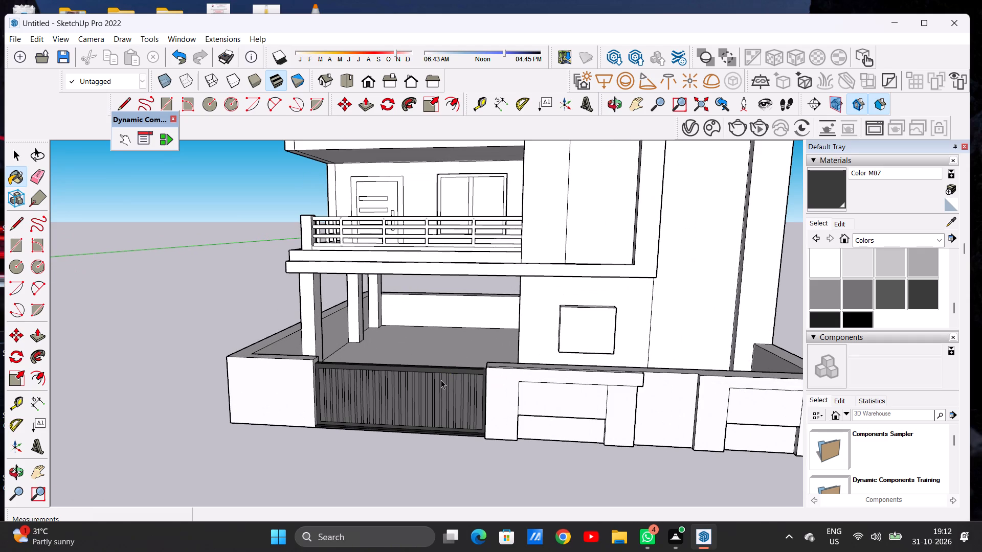
scroll(442, 387, "down", 14)
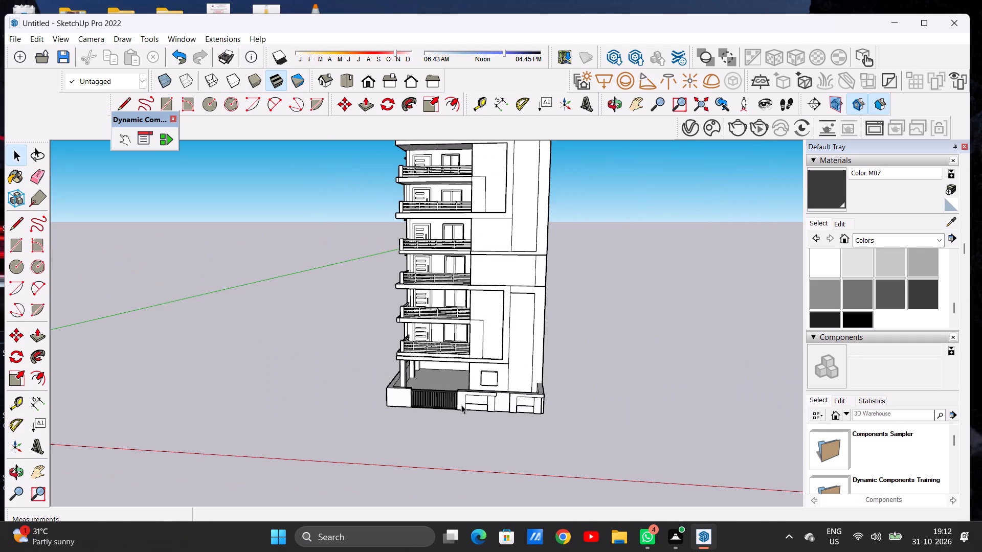